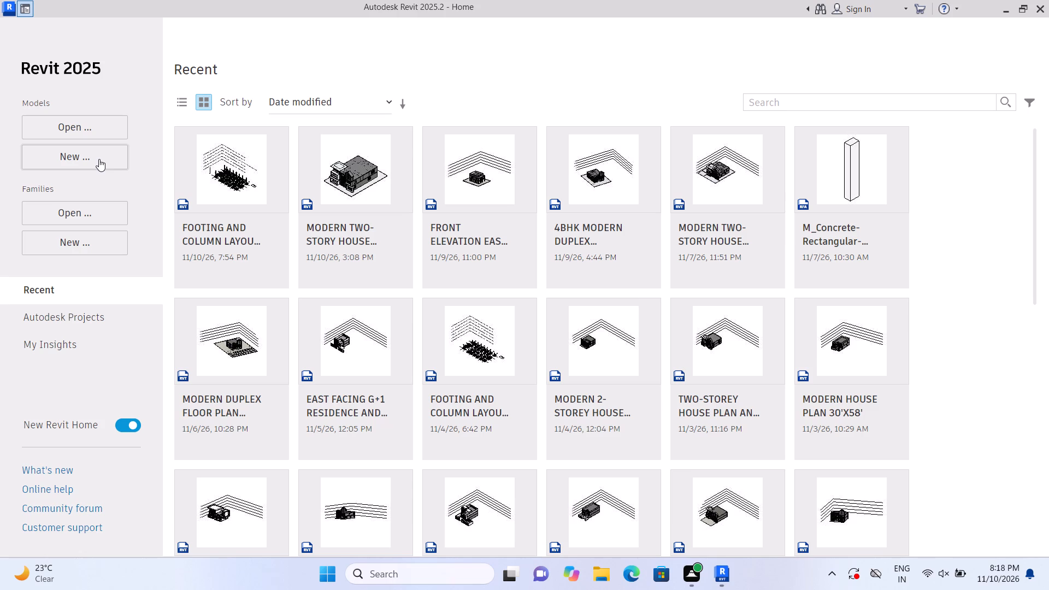
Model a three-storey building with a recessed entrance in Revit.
Create a new project from the English-Imperial default.rte template.
click(98, 160)
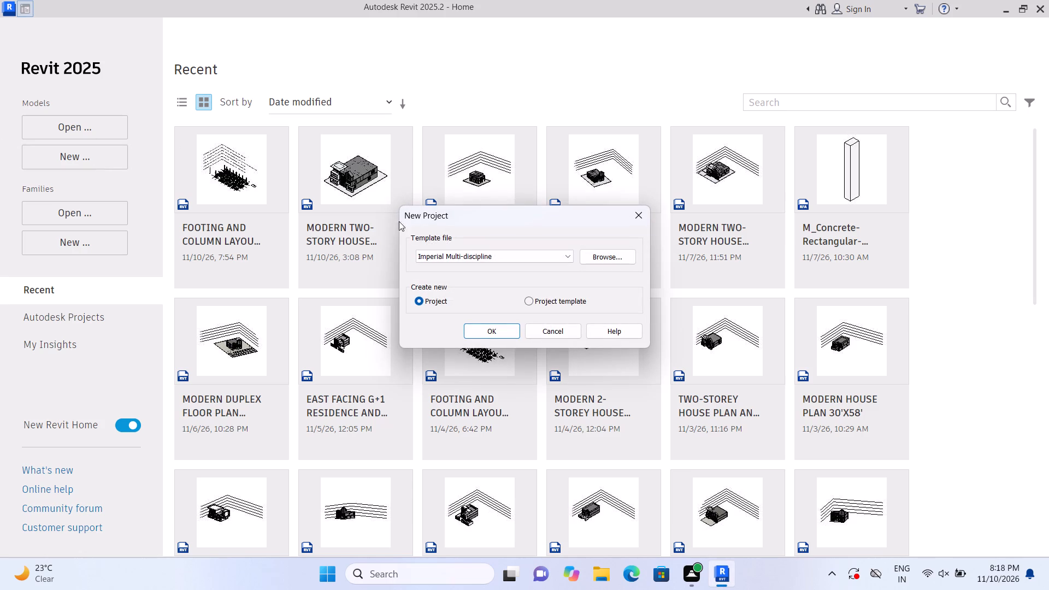
click(619, 251)
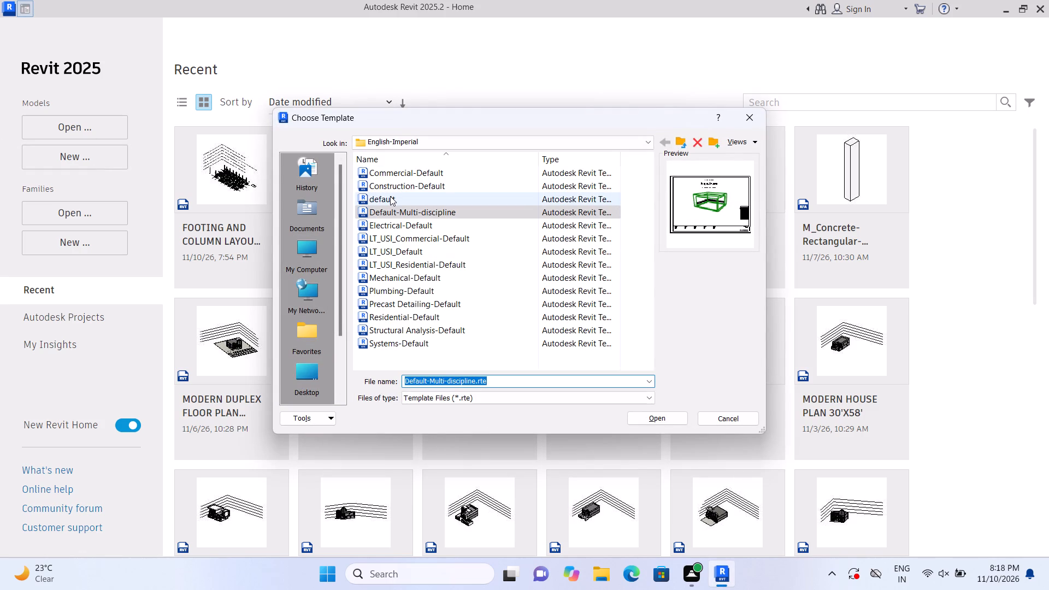
click(390, 196)
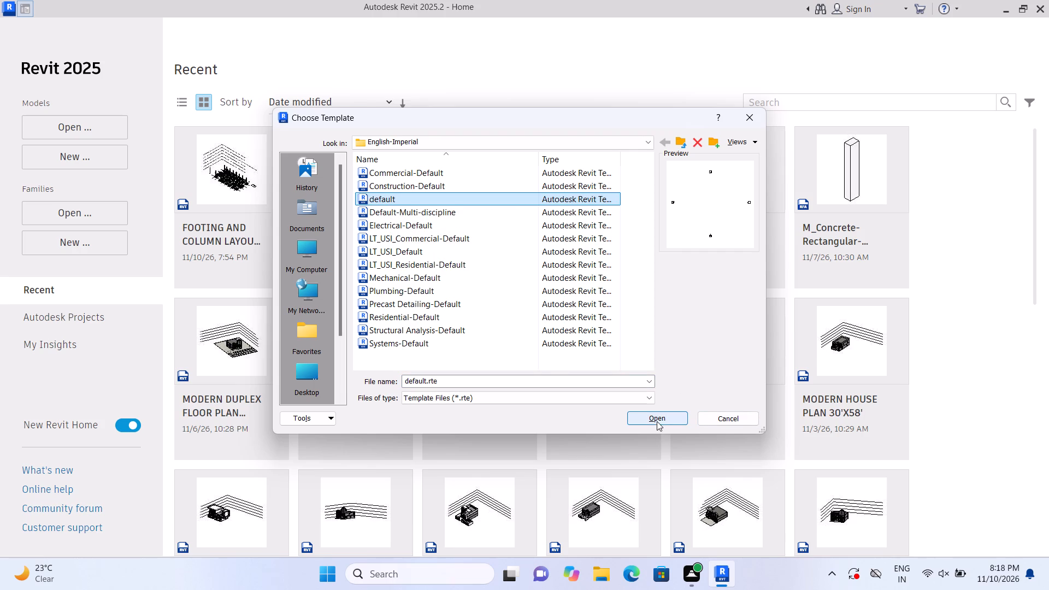
click(658, 421)
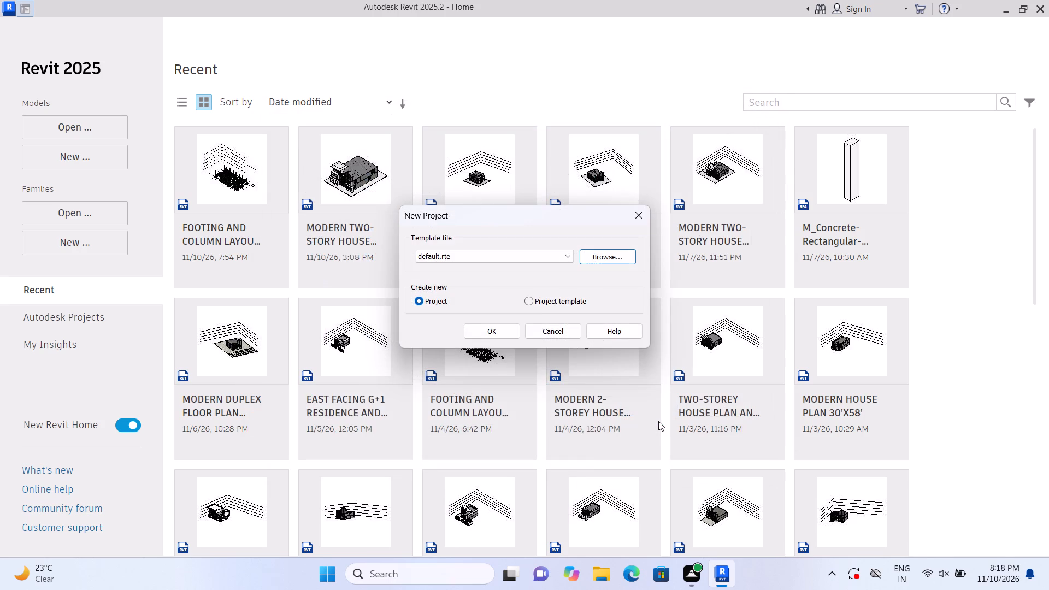
click(475, 332)
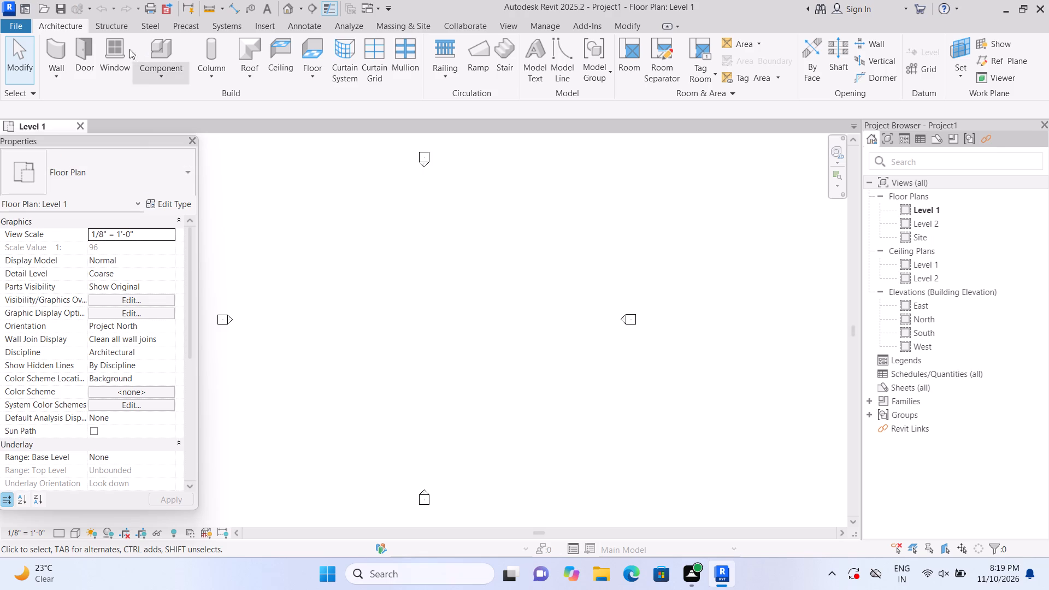
Start the Wall tool with an unconnected height of 10' 0" and the location line at Finish Face: Exterior.
click(64, 56)
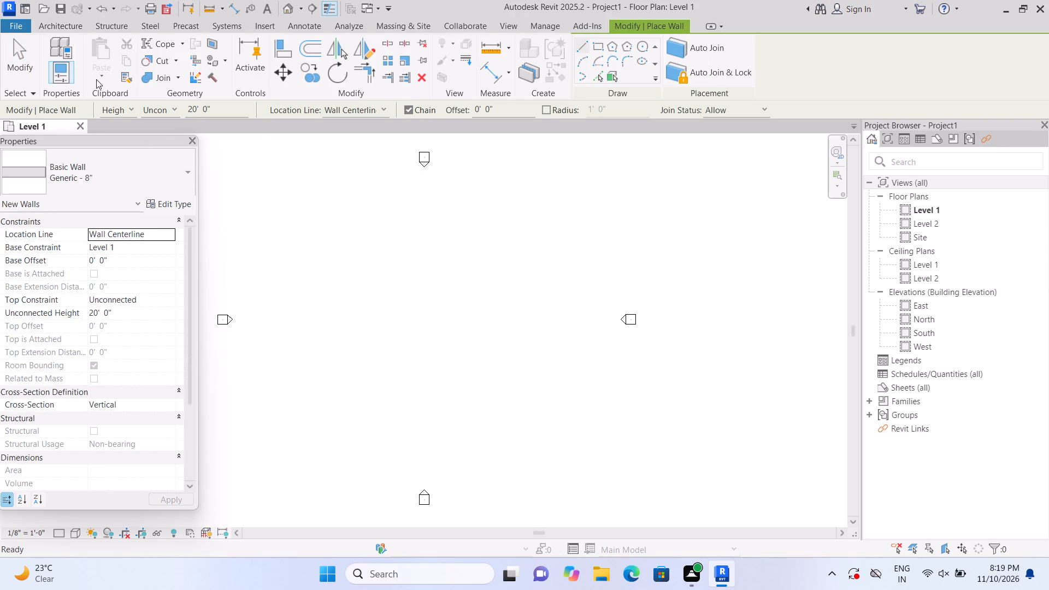
click(175, 104)
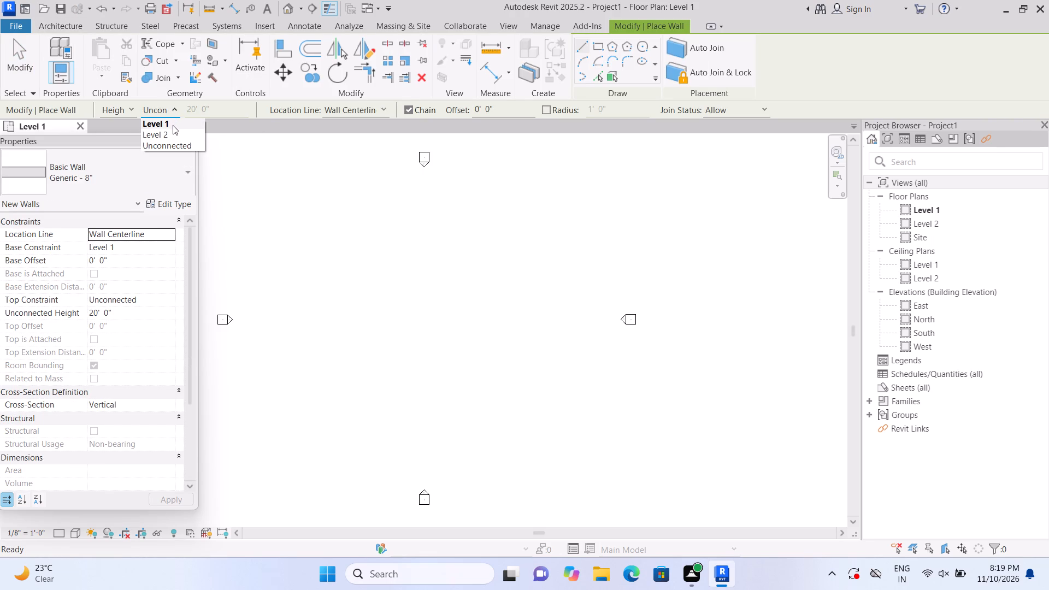
click(169, 133)
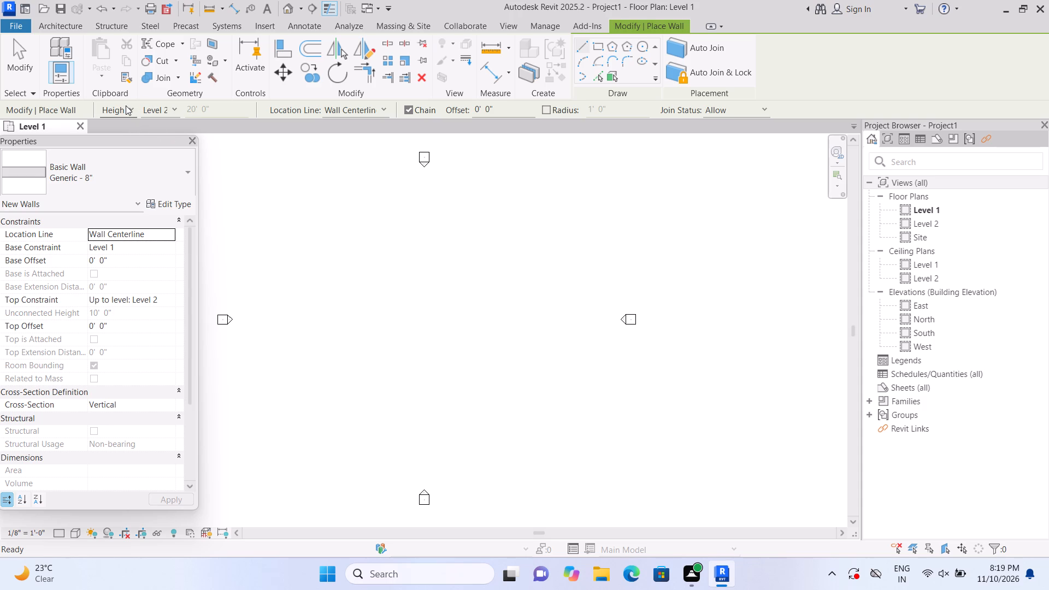
click(126, 105)
click(120, 130)
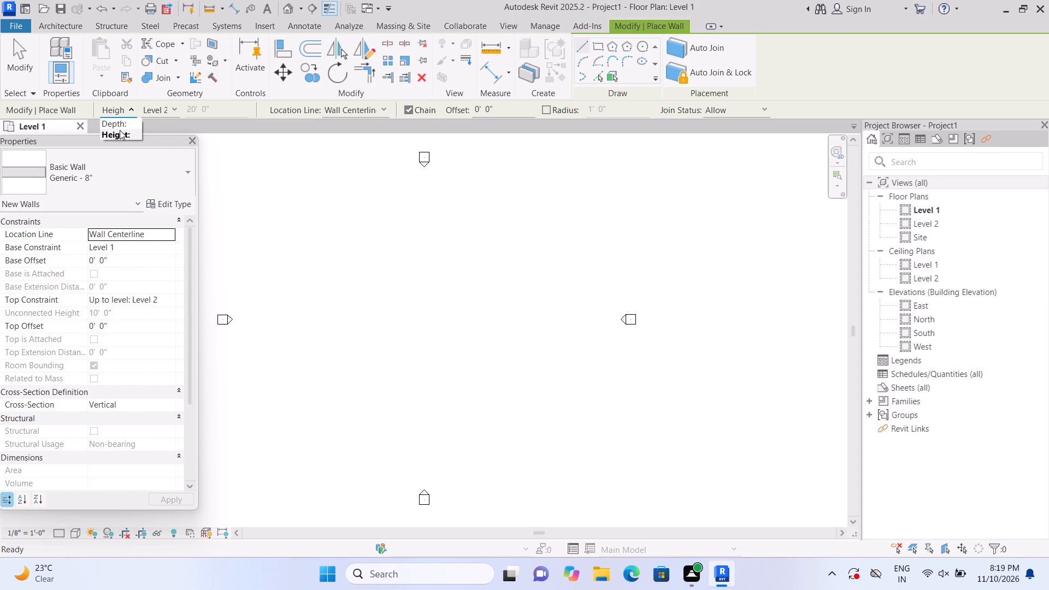
click(385, 106)
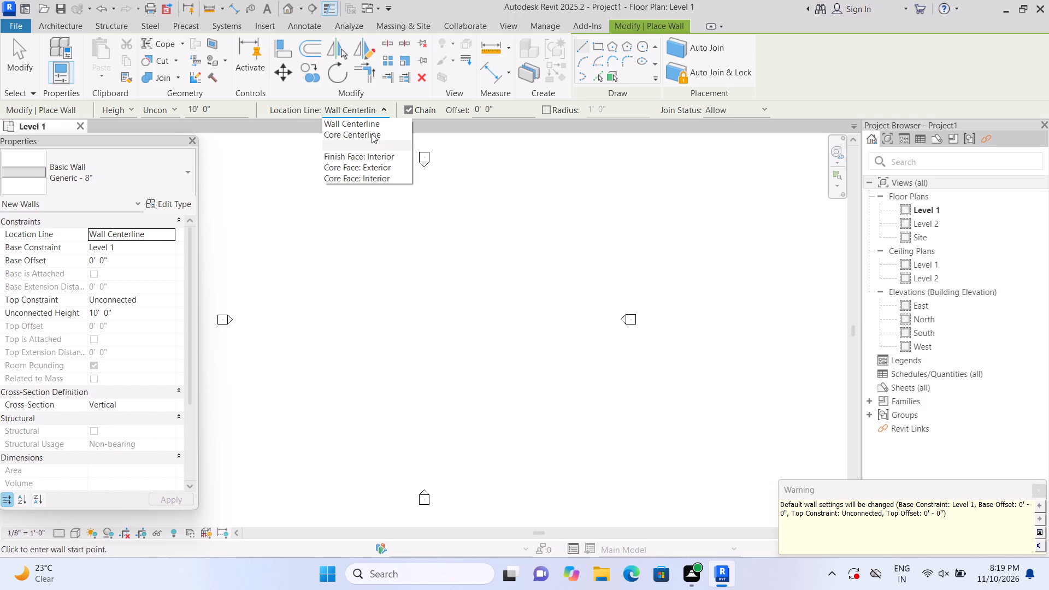
click(364, 144)
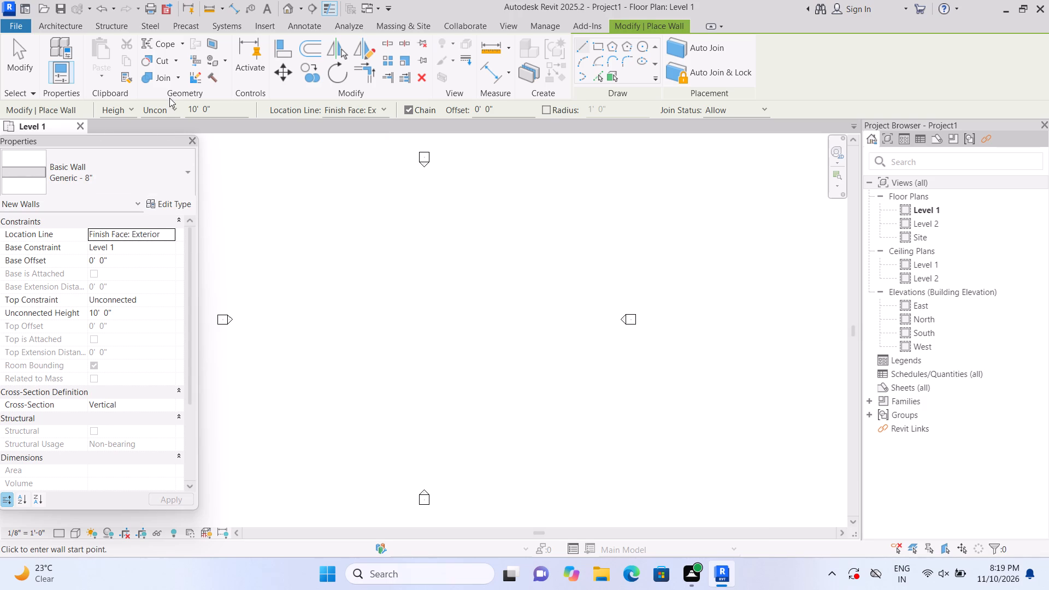
Duplicate the Generic - 8" basic wall type under the name 4.5".
click(163, 202)
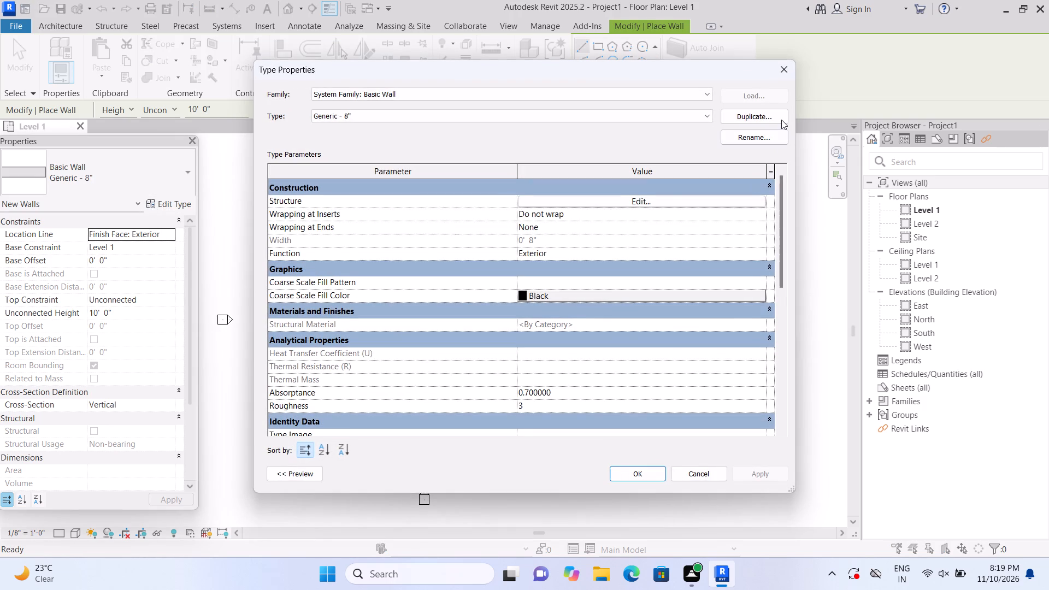
click(773, 117)
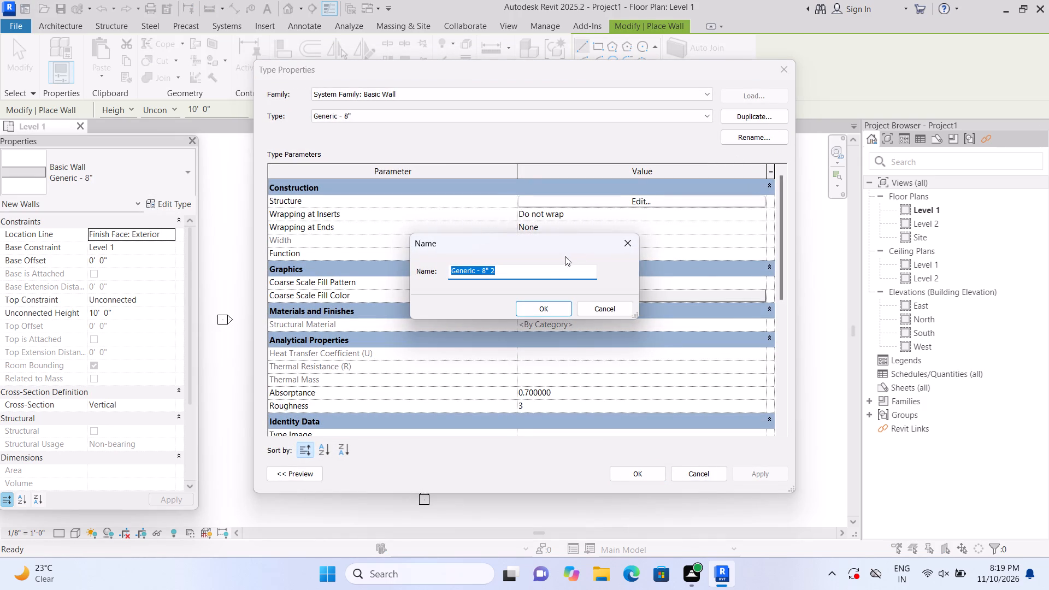
click(545, 269)
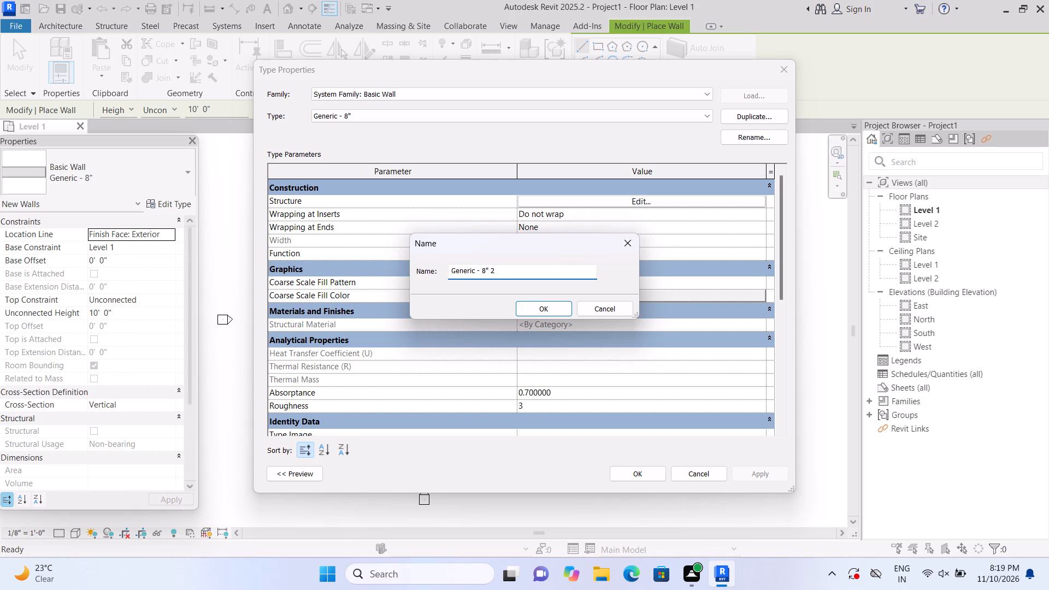
key(BackSpace)
key(BackSpace)
key(BackSpace)
key(BackSpace)
key(BackSpace)
key(BackSpace)
key(BackSpace)
key(BackSpace)
key(BackSpace)
key(BackSpace)
key(BackSpace)
key(BackSpace)
key(BackSpace)
key(BackSpace)
key(BackSpace)
key(BackSpace)
key(BackSpace)
key(BackSpace)
key(BackSpace)
key(BackSpace)
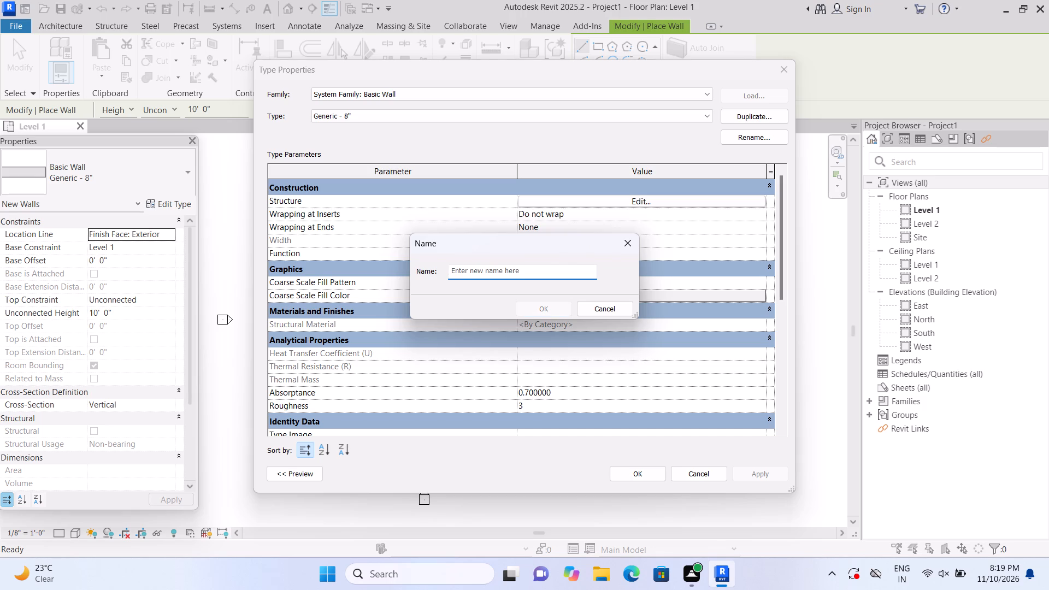
text(4.5)
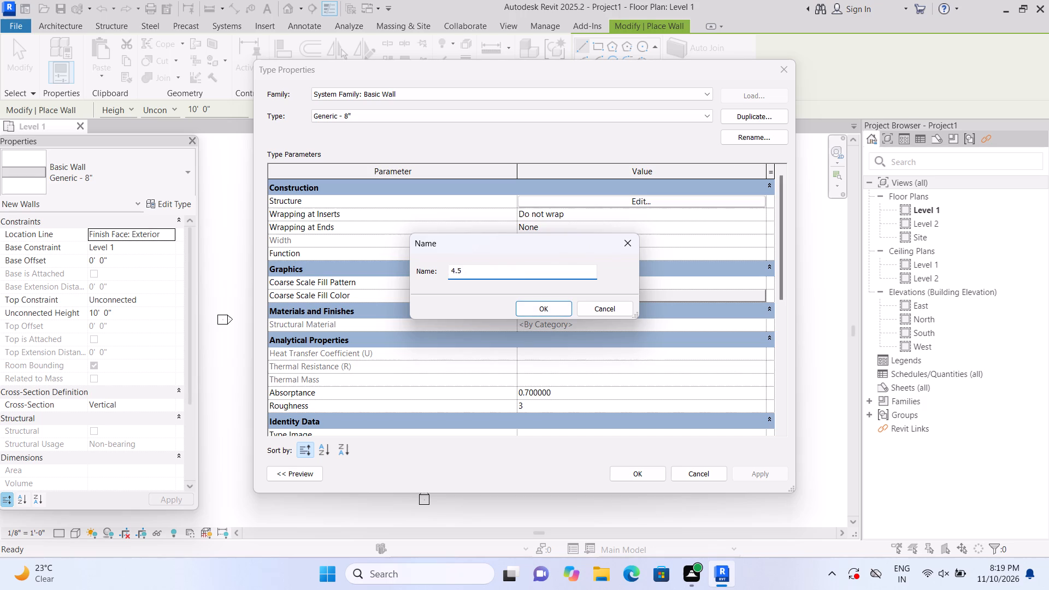
key(shift+quotedbl)
key(Return)
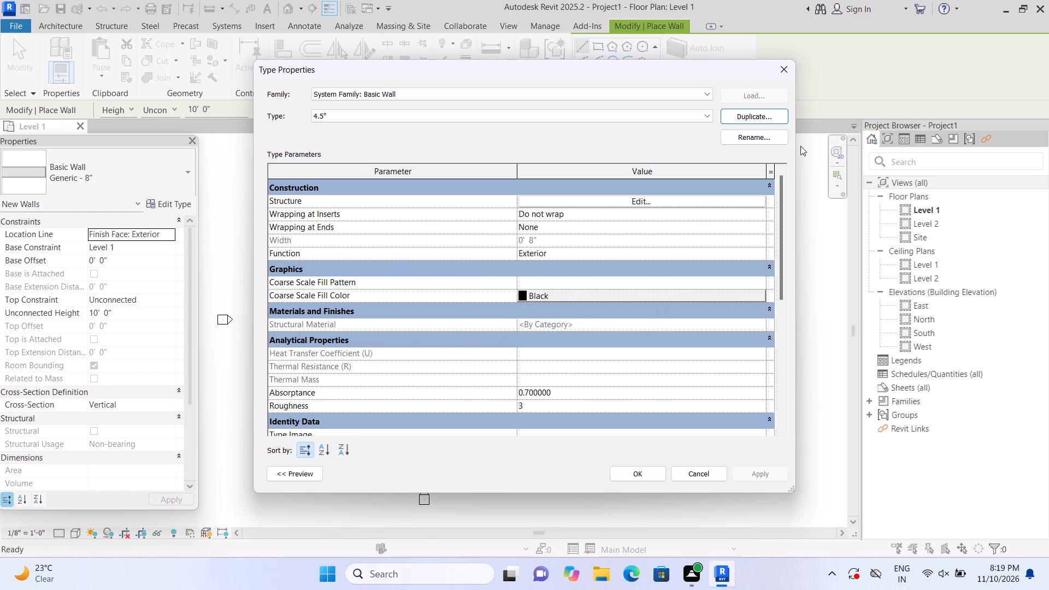
Set the structure layer thickness of the 4.5" wall type to 4.5" and apply the type changes.
click(642, 205)
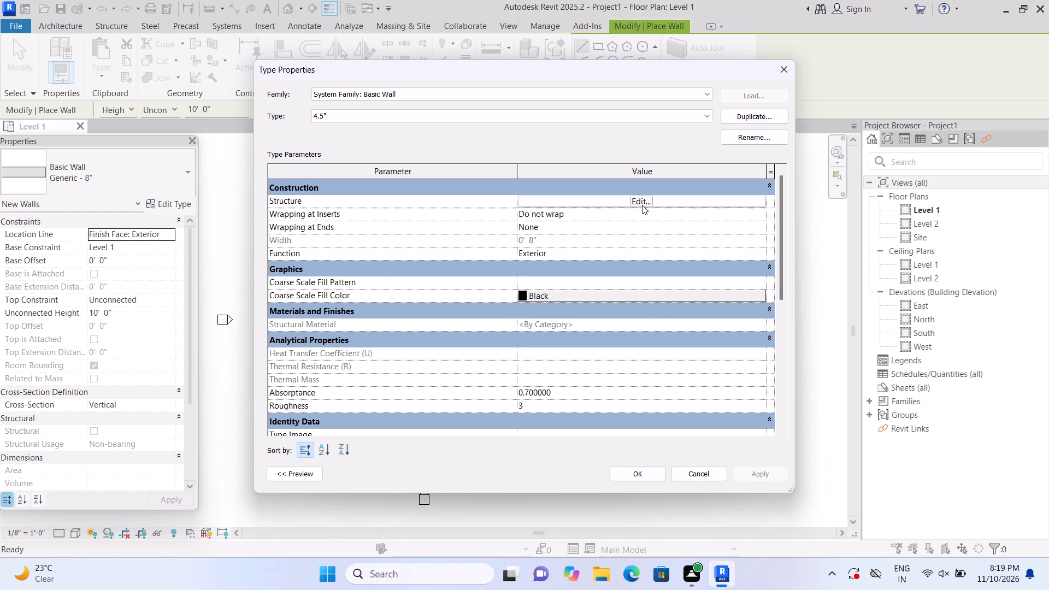
click(523, 202)
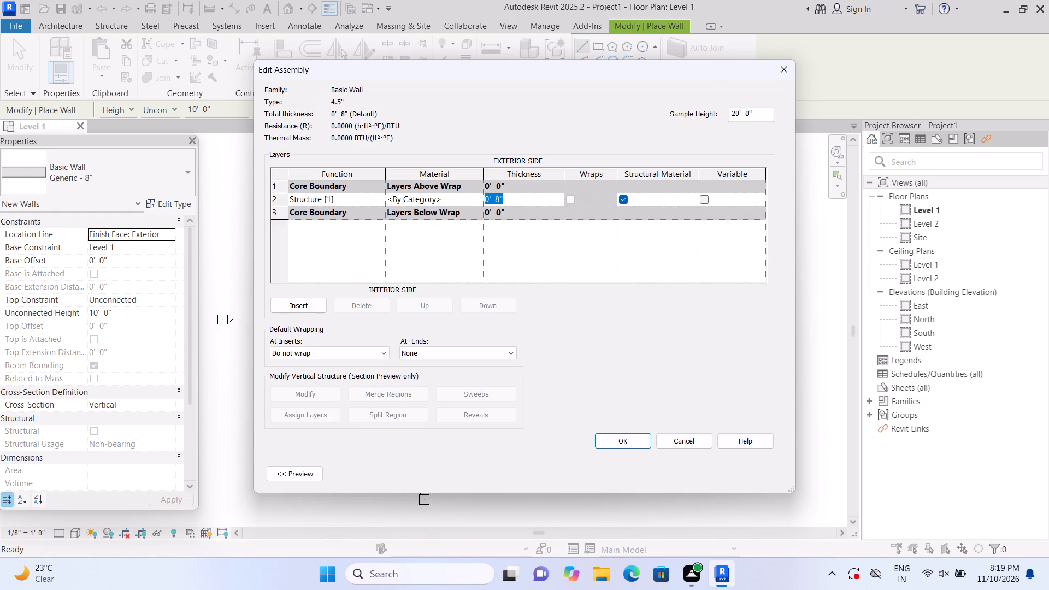
key(BackSpace)
text(4.5)
key(shift+quotedbl)
key(Return)
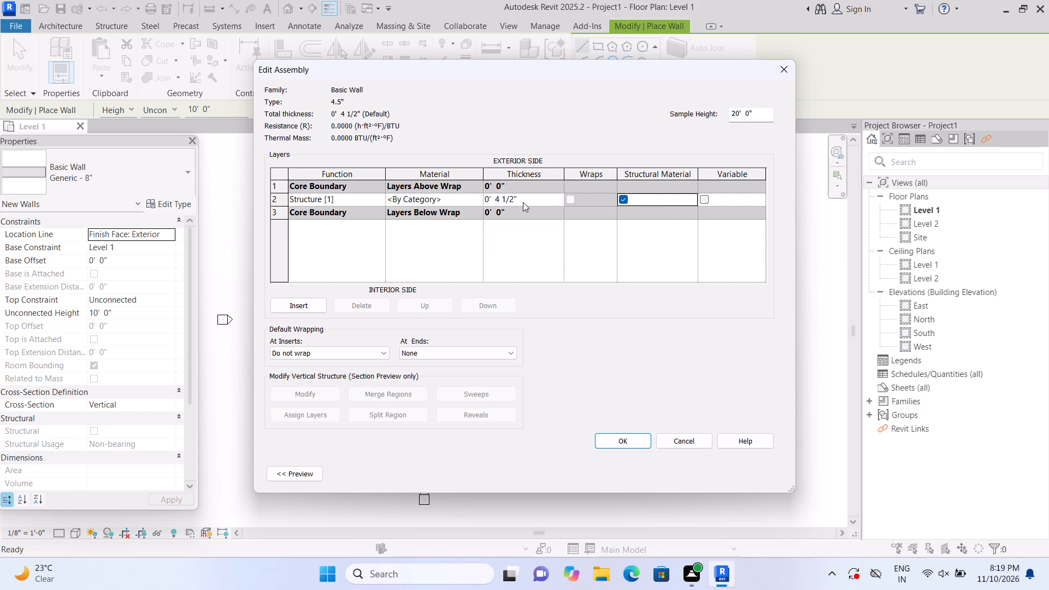
click(612, 440)
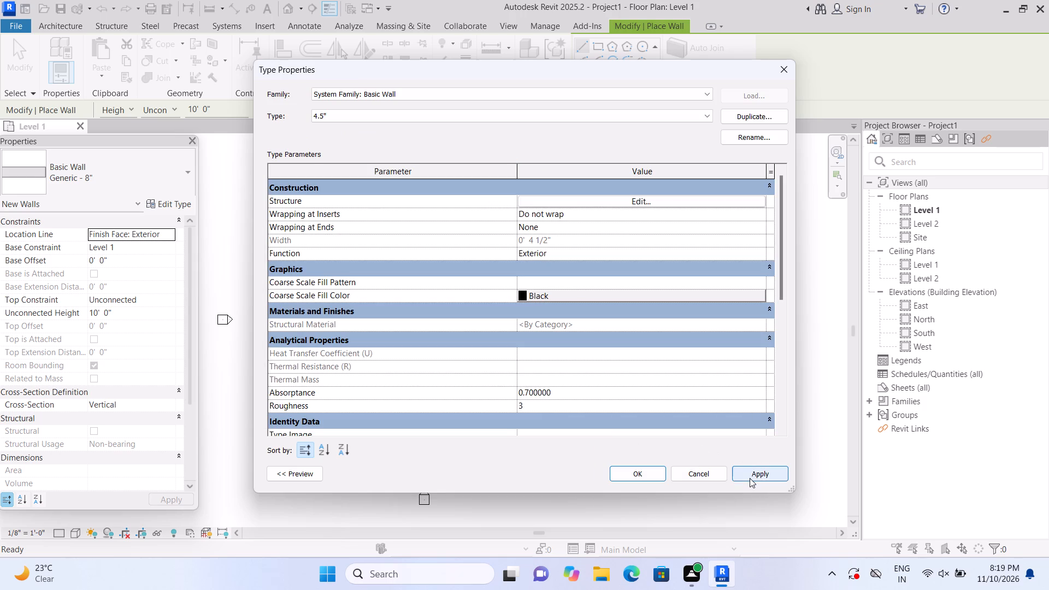
click(750, 478)
click(641, 476)
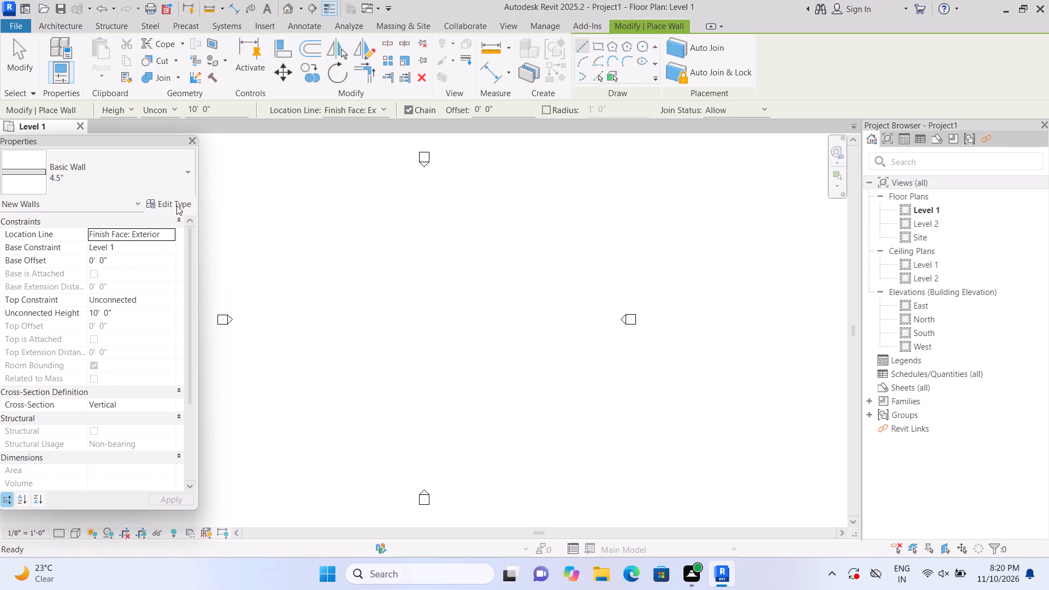
Duplicate the 4.5" wall type under the name 9".
click(173, 204)
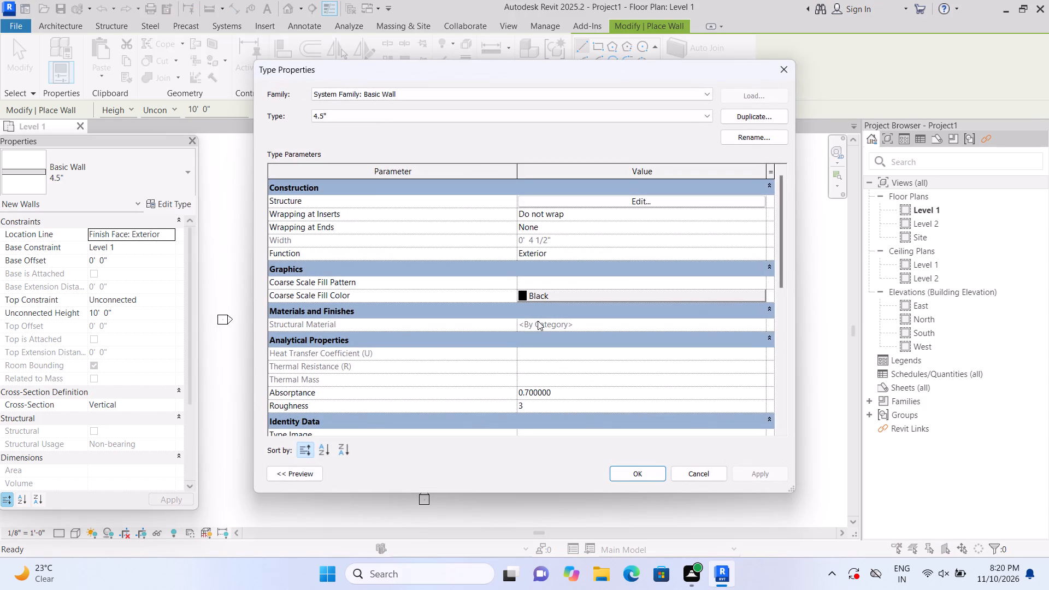
click(778, 112)
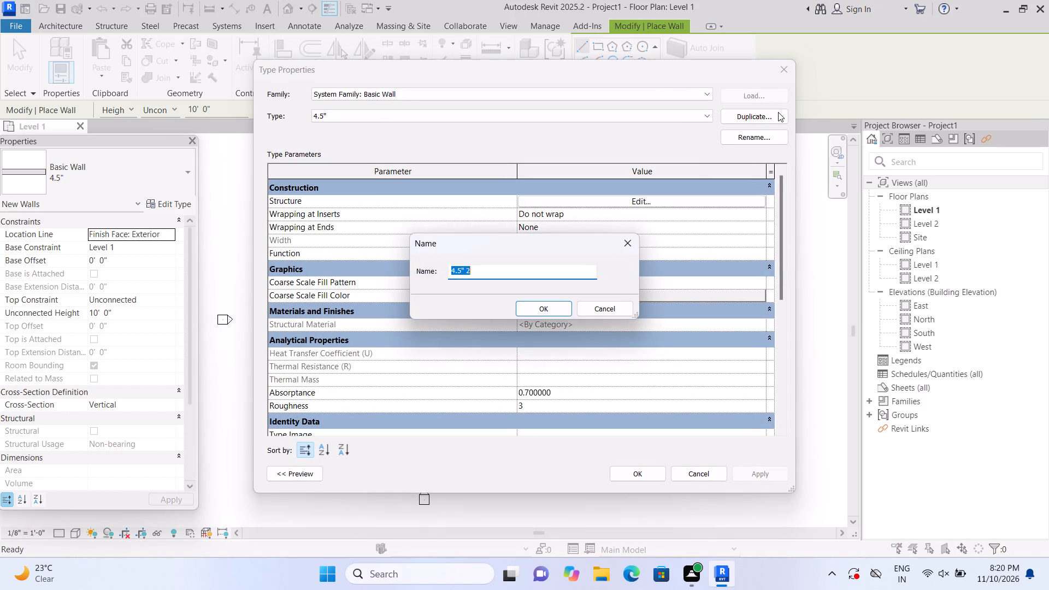
click(539, 270)
key(BackSpace)
key(BackSpace)
key(BackSpace)
key(BackSpace)
key(BackSpace)
key(BackSpace)
key(BackSpace)
key(BackSpace)
key(BackSpace)
key(BackSpace)
key(BackSpace)
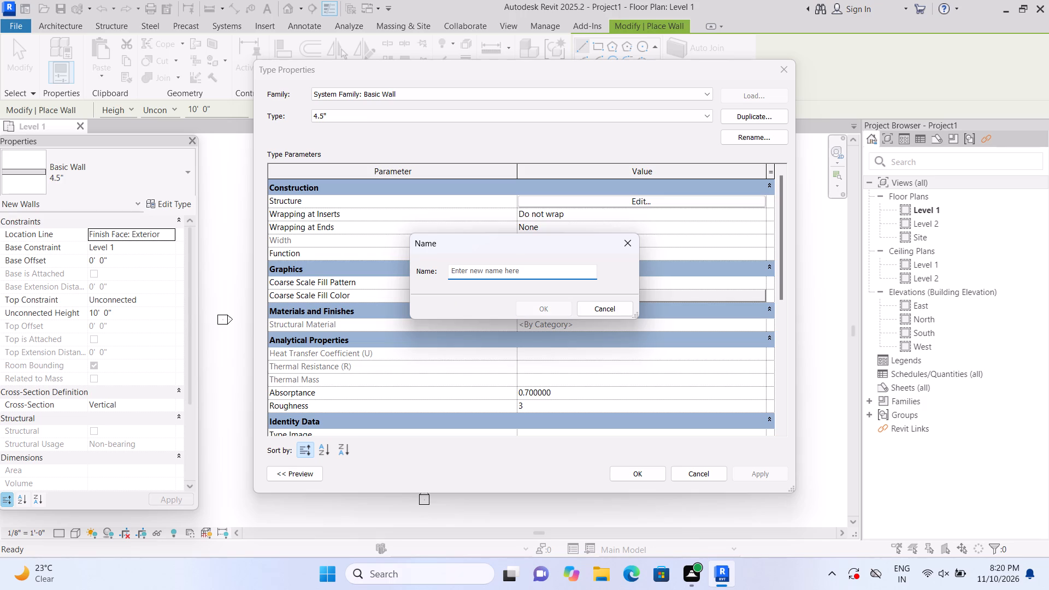
key(9)
key(shift+quotedbl)
key(Return)
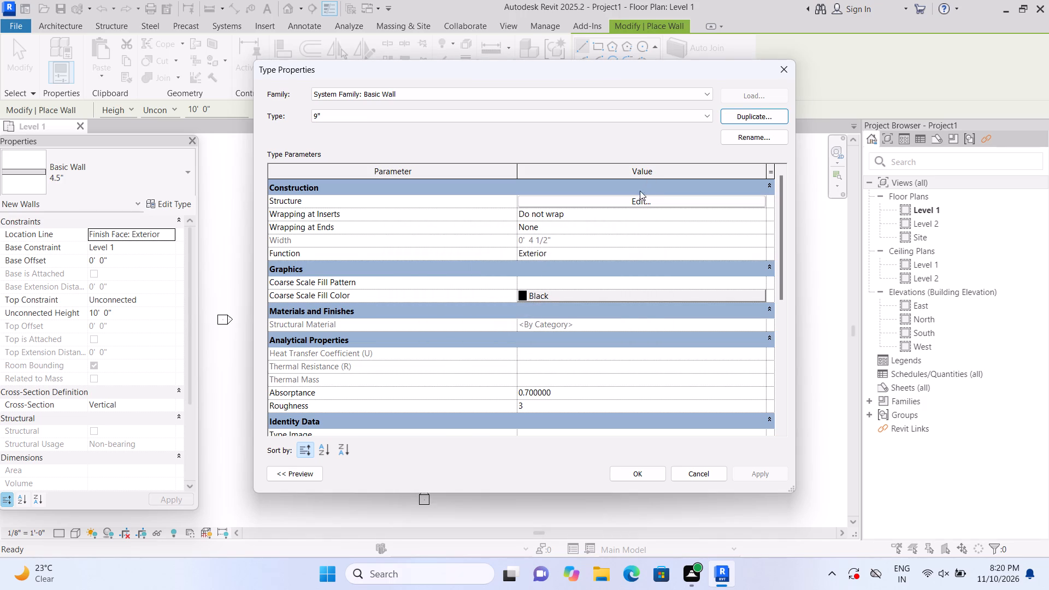
Set the structure layer thickness of the 9" wall type to 9" and apply the type changes.
click(635, 199)
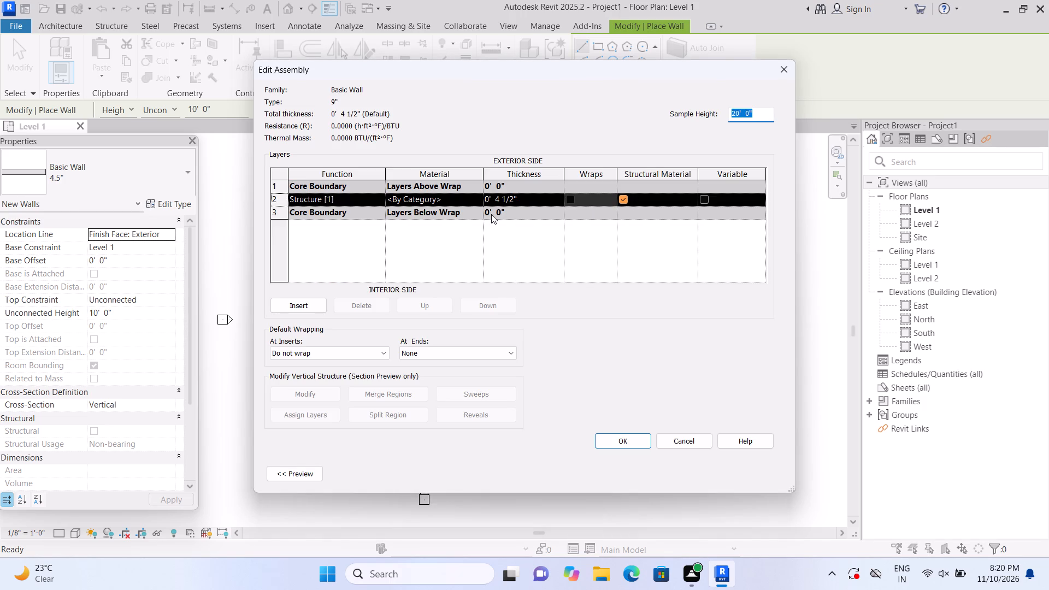
click(535, 199)
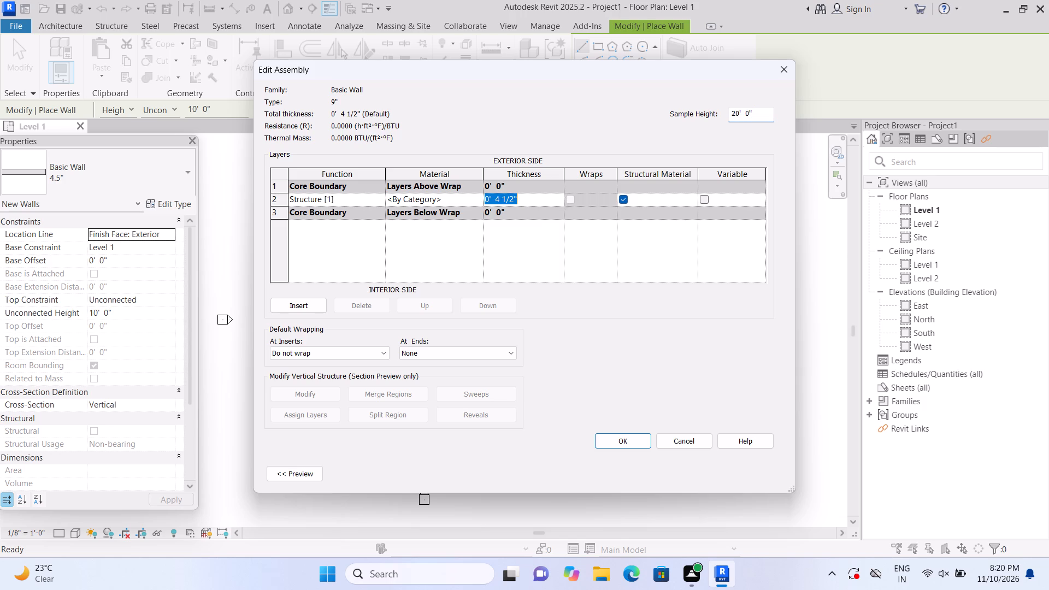
key(BackSpace)
key(9)
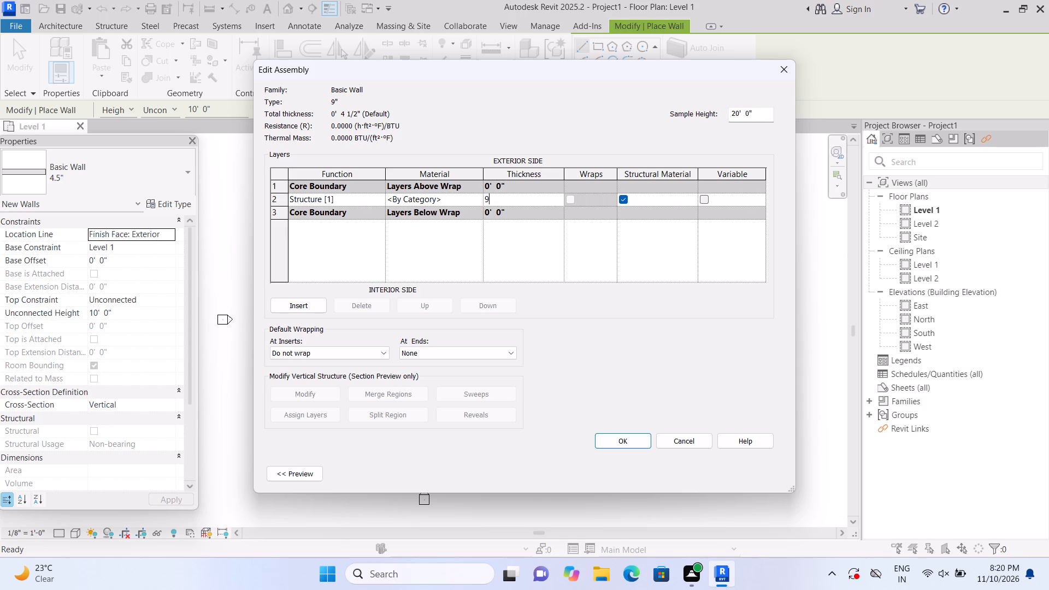
key(shift+quotedbl)
key(Return)
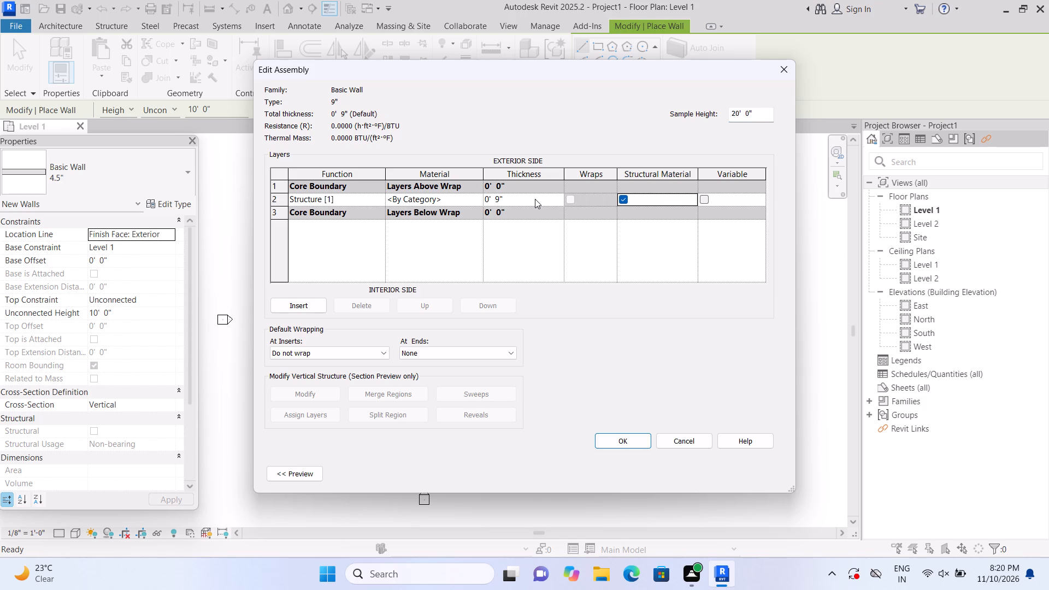
click(608, 443)
click(608, 443)
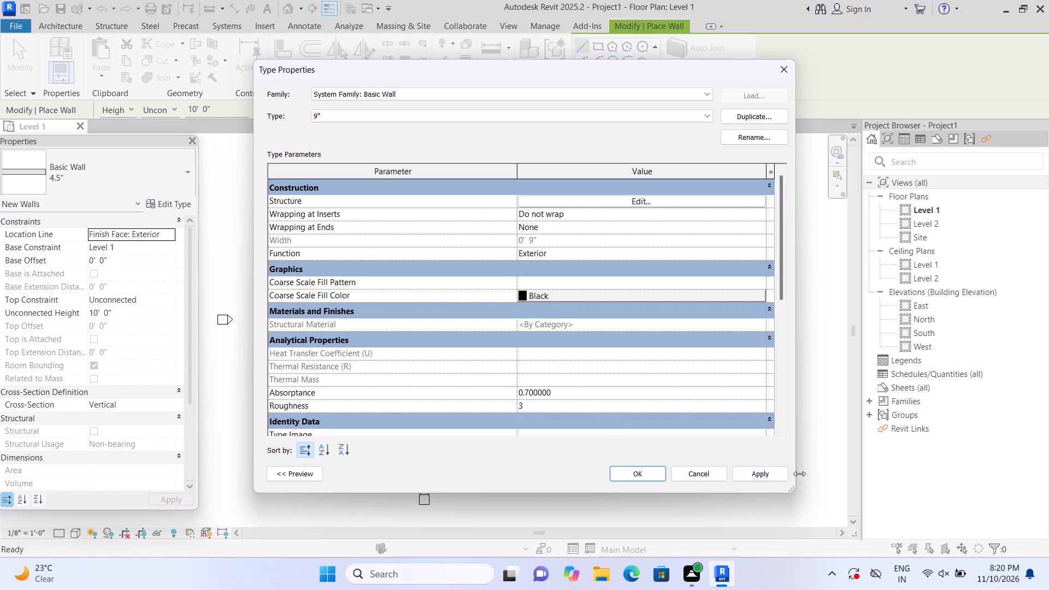
click(770, 469)
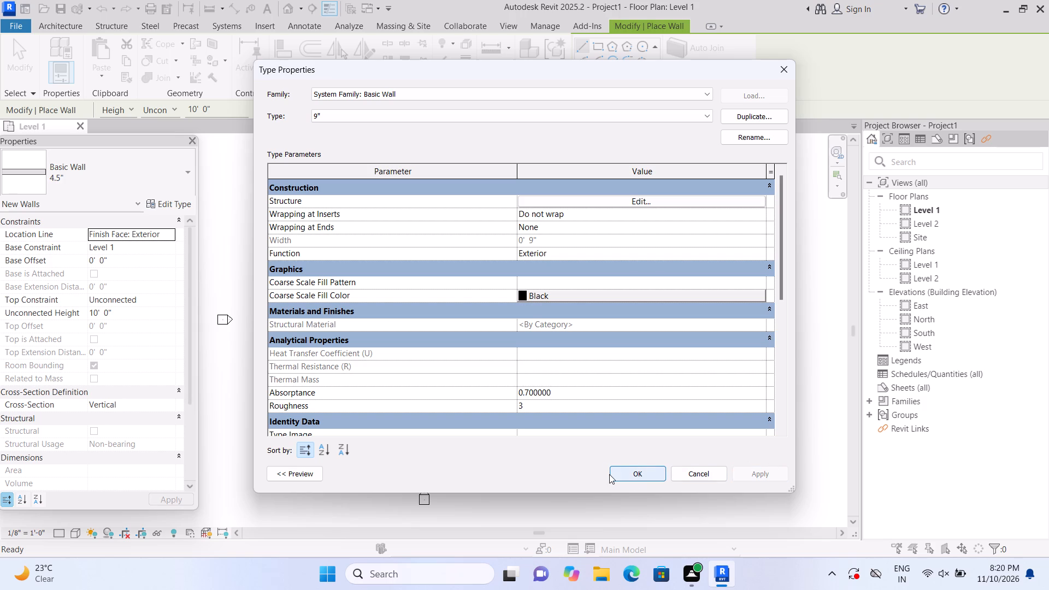
click(624, 470)
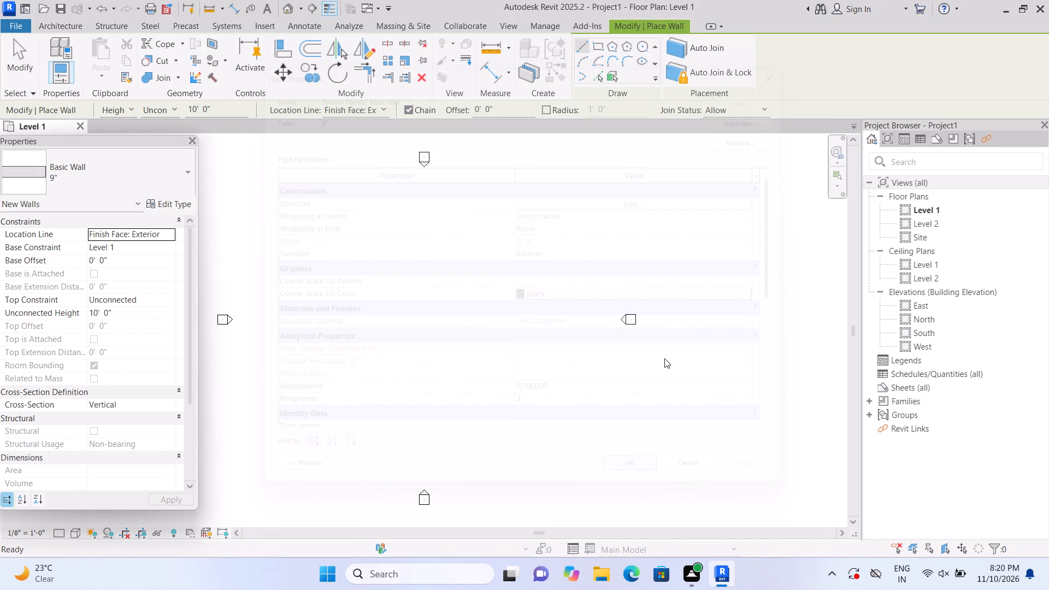
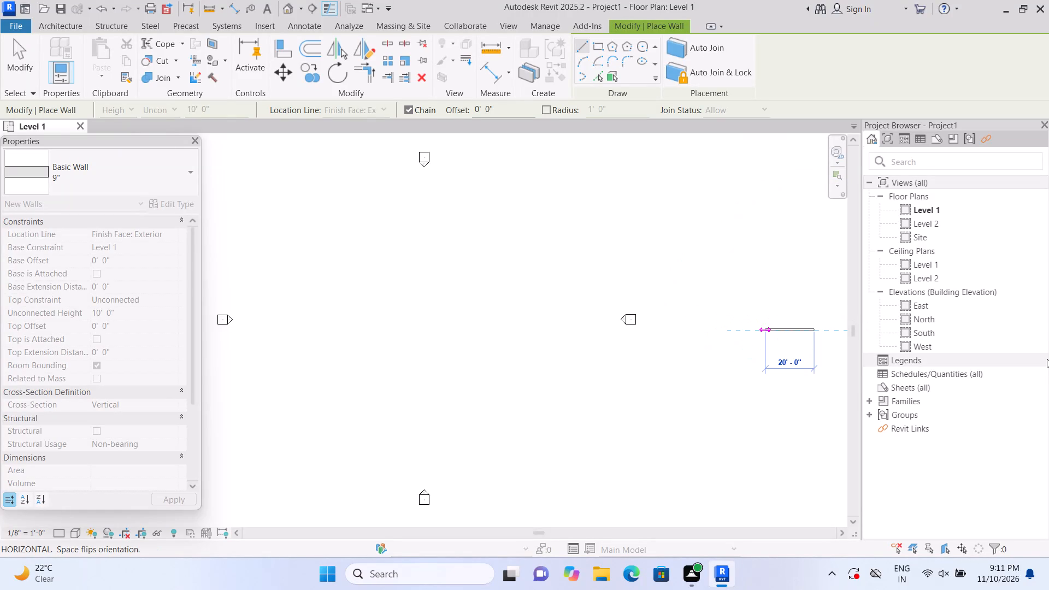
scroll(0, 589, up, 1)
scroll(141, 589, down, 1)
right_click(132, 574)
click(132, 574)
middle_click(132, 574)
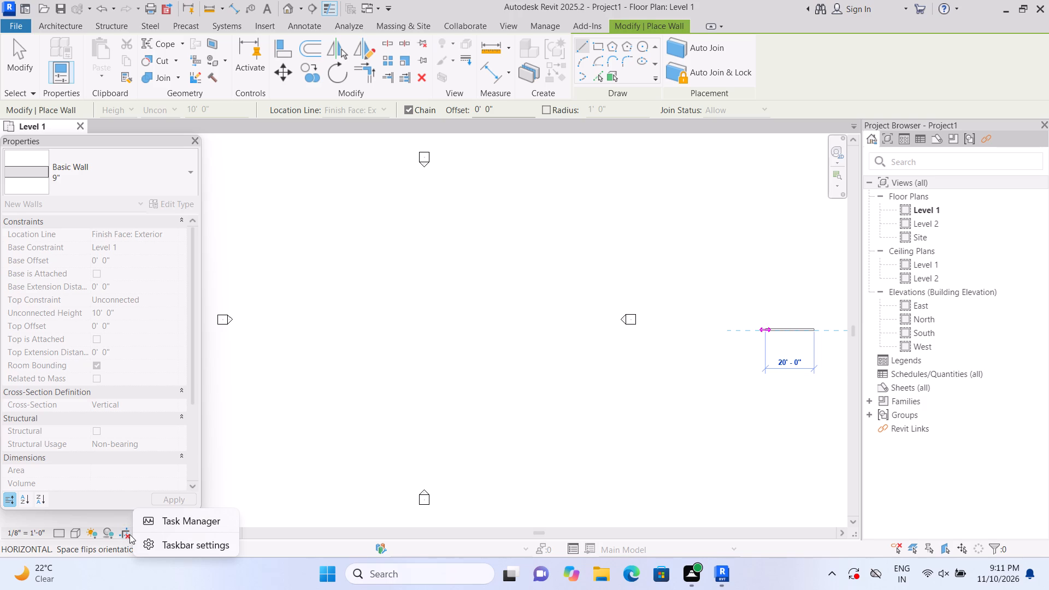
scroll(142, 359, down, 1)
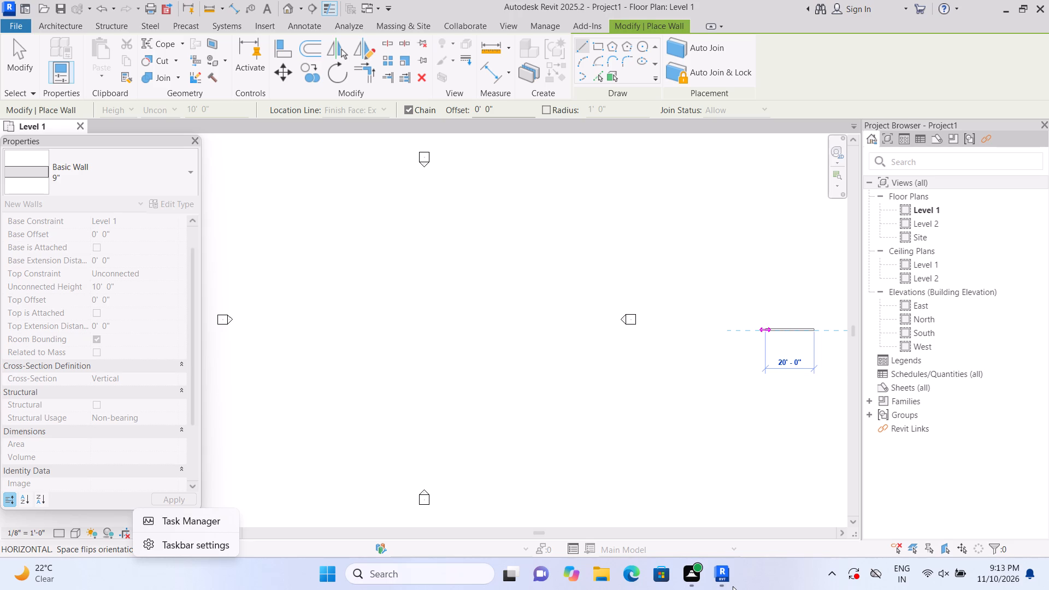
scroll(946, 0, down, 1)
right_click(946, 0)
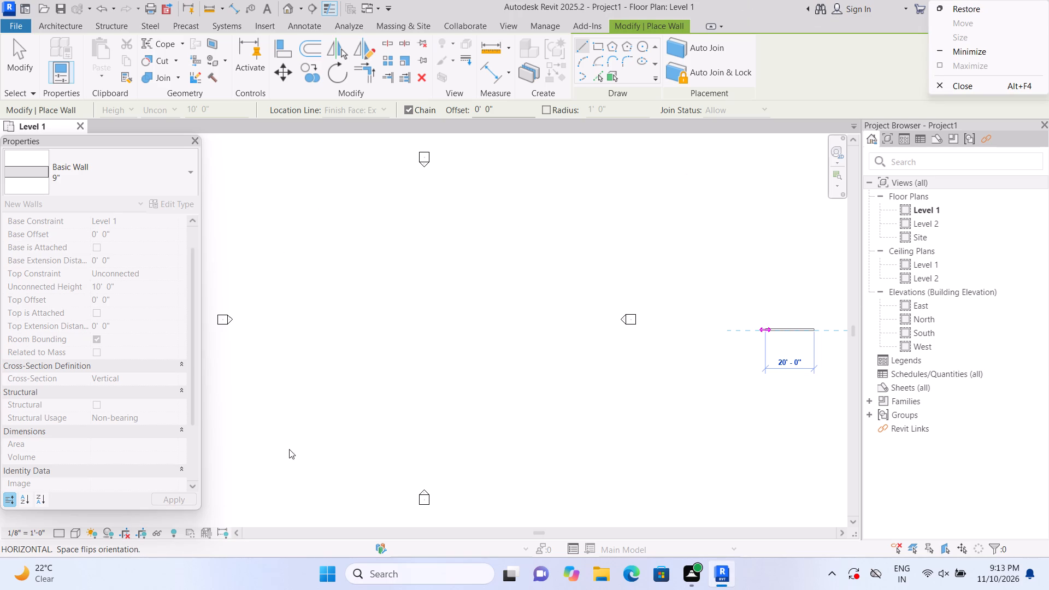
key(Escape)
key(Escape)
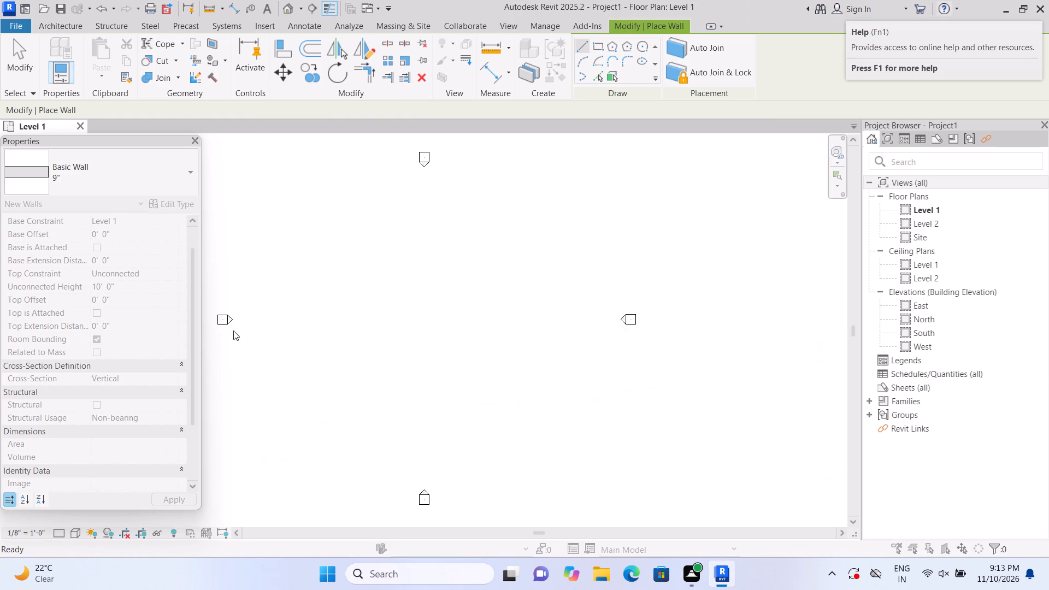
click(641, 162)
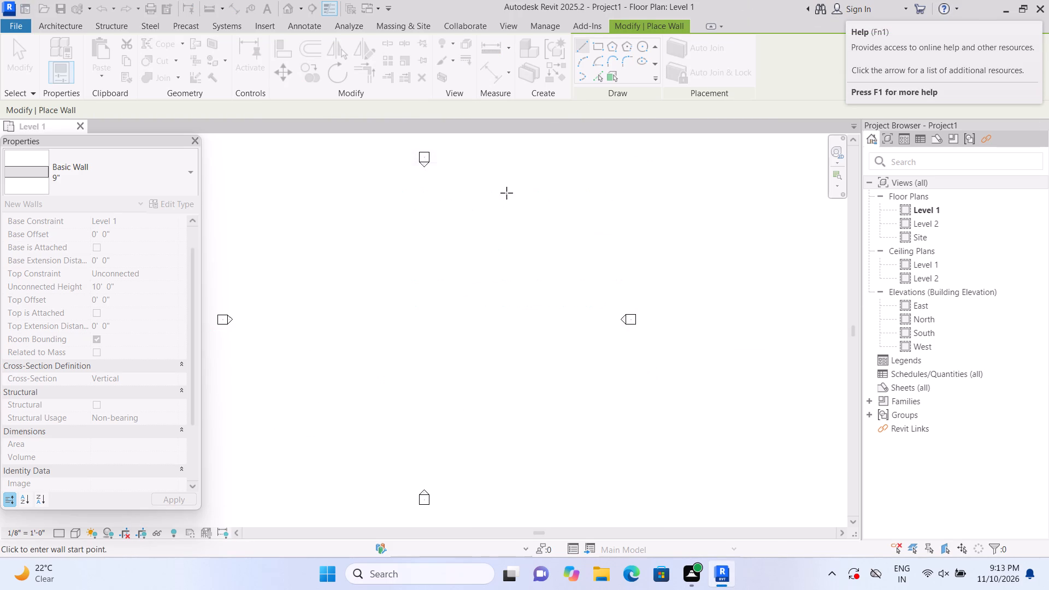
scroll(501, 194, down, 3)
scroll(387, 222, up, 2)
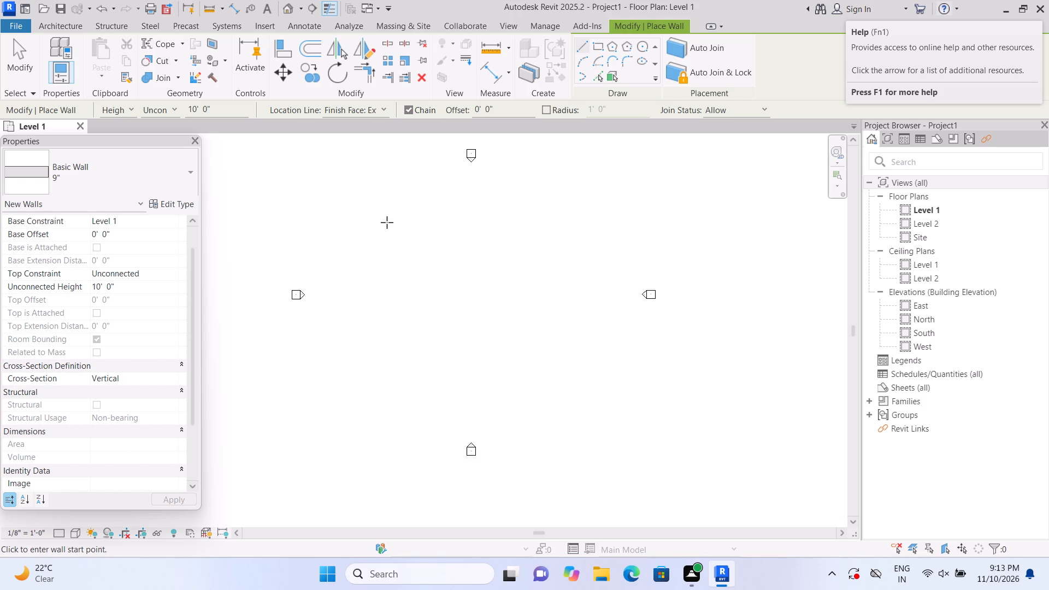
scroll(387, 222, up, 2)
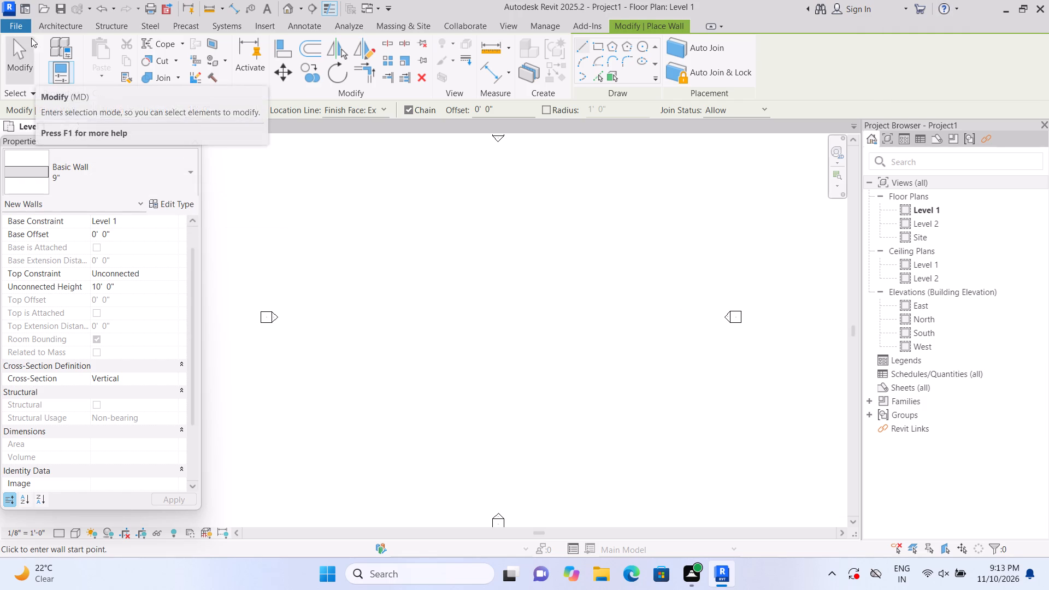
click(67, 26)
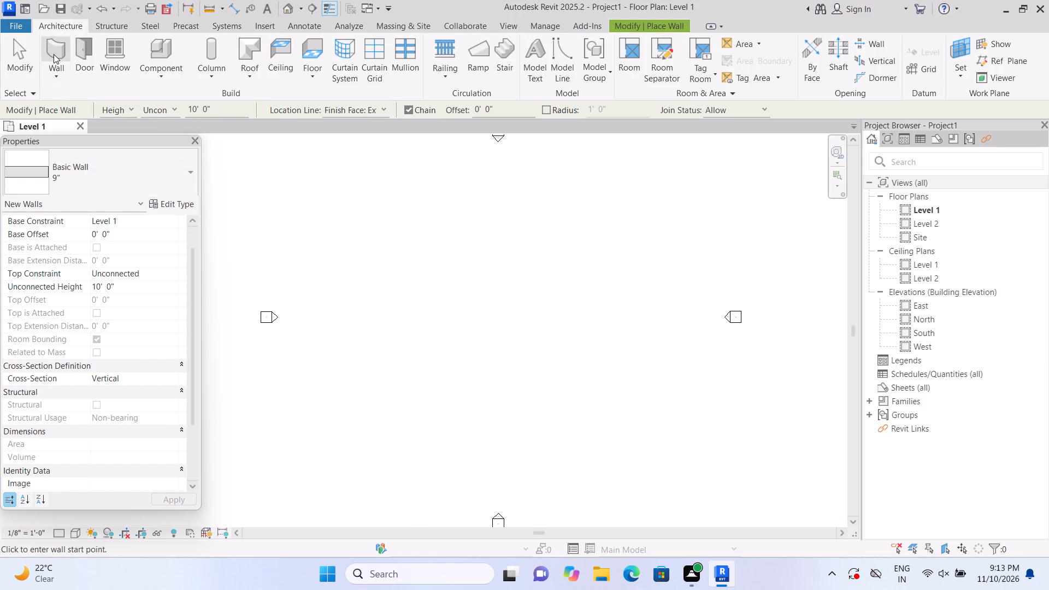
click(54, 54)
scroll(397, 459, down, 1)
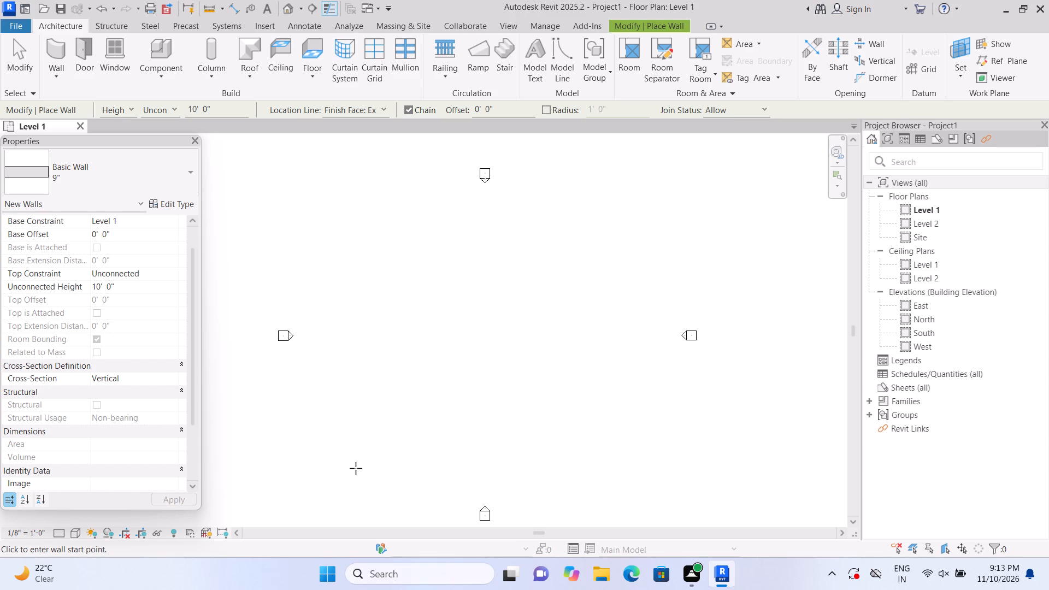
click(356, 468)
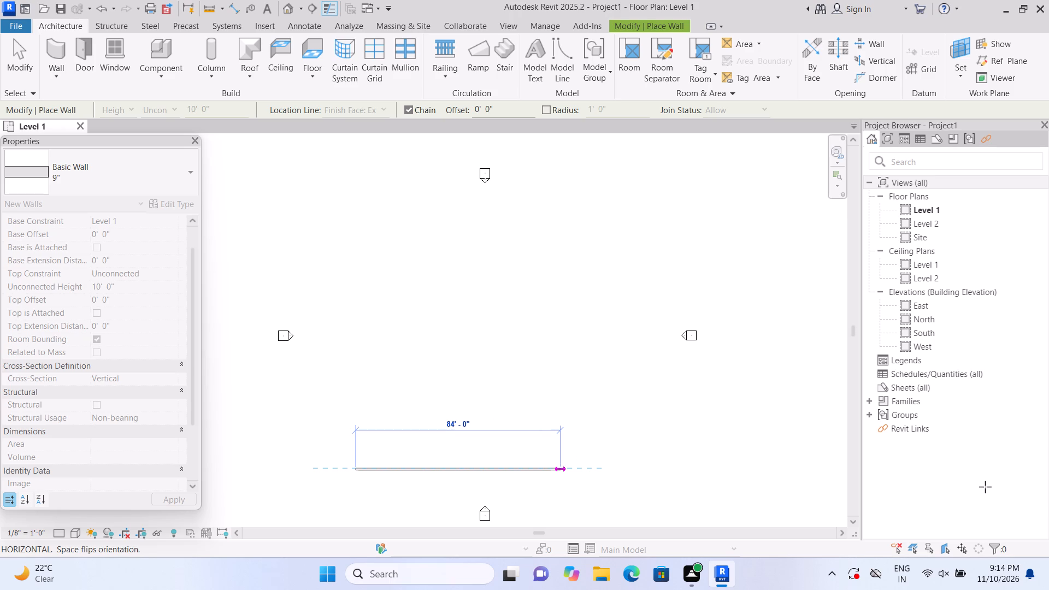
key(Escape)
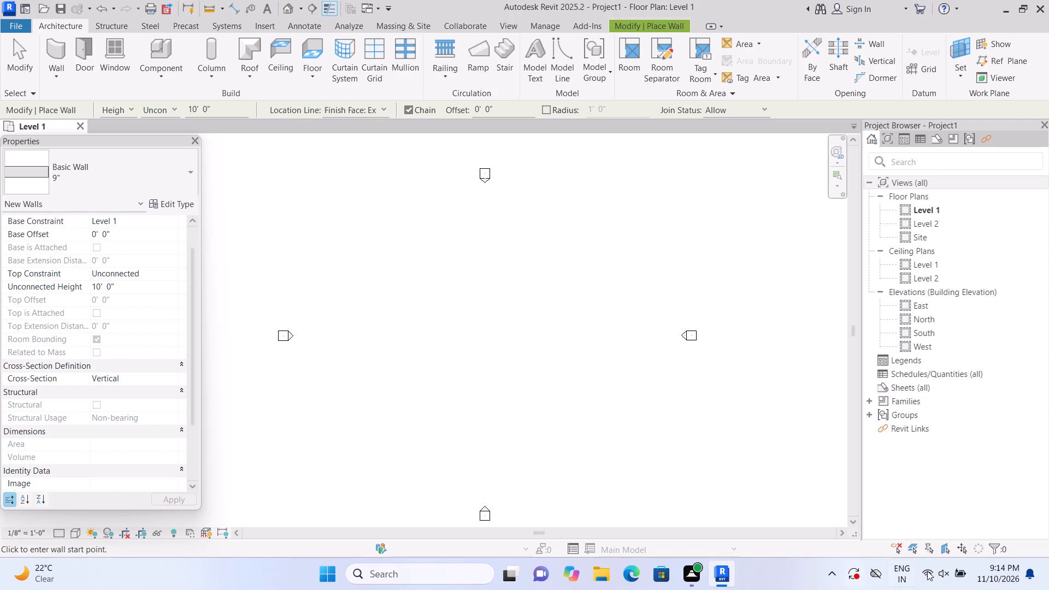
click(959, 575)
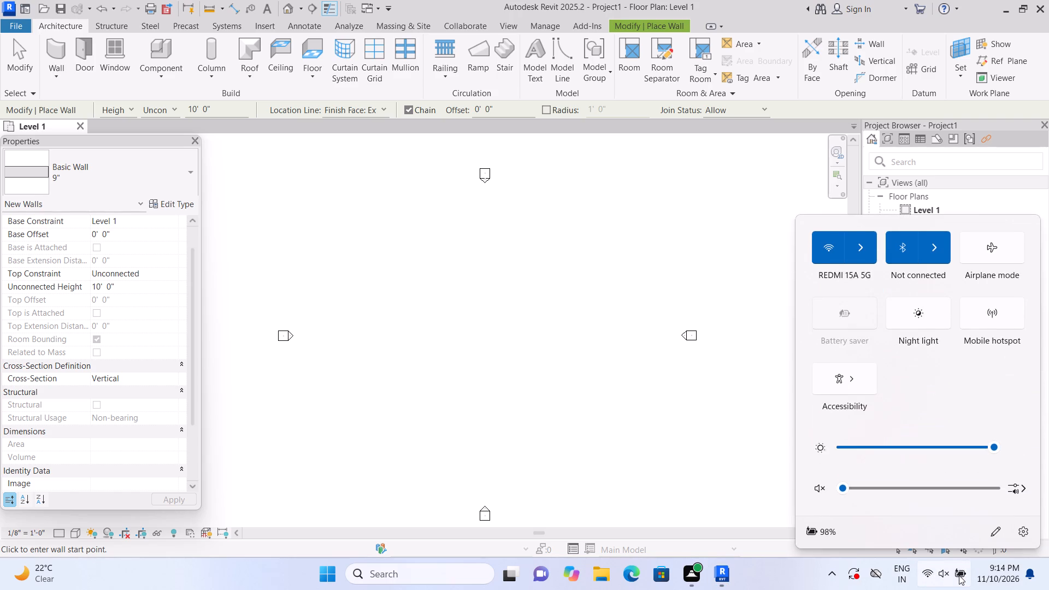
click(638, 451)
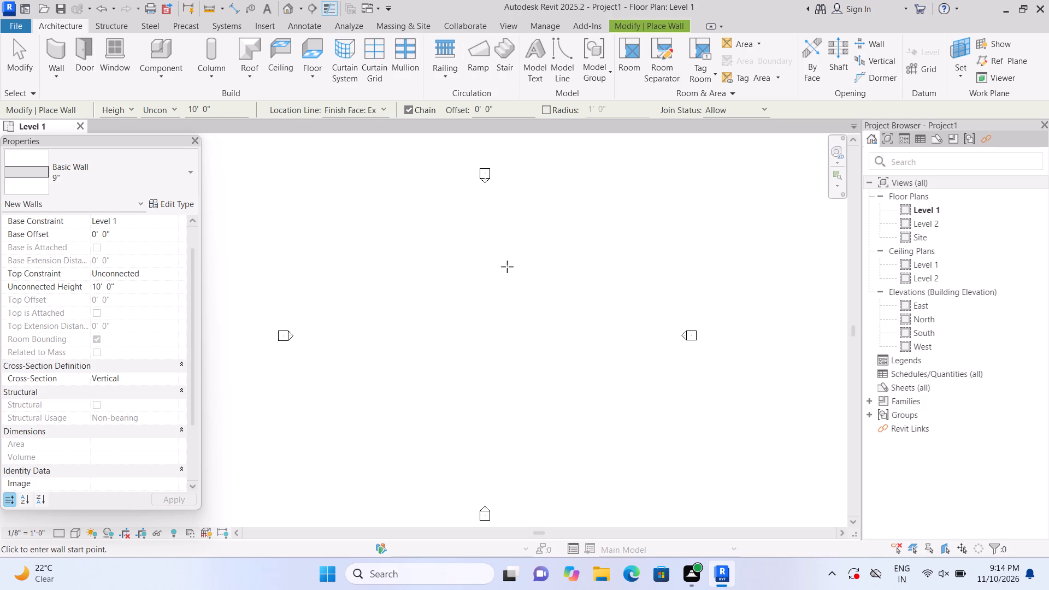
Start a 9" basic wall on Level 1 from a point in the southwest part of the area between the elevation markers.
scroll(364, 207, down, 2)
scroll(287, 275, up, 1)
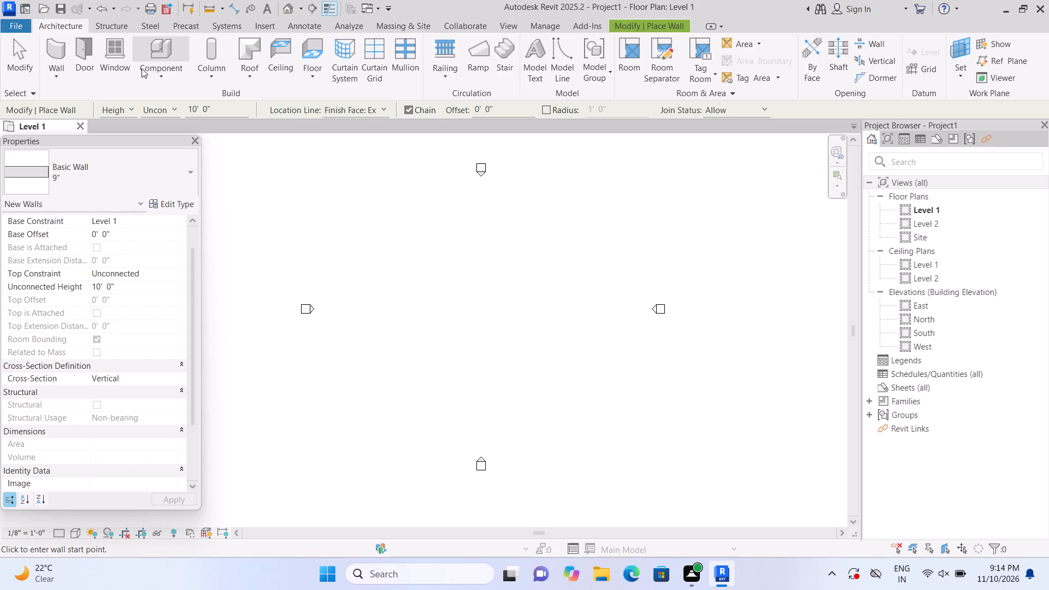
click(46, 45)
scroll(451, 345, up, 1)
scroll(443, 393, up, 2)
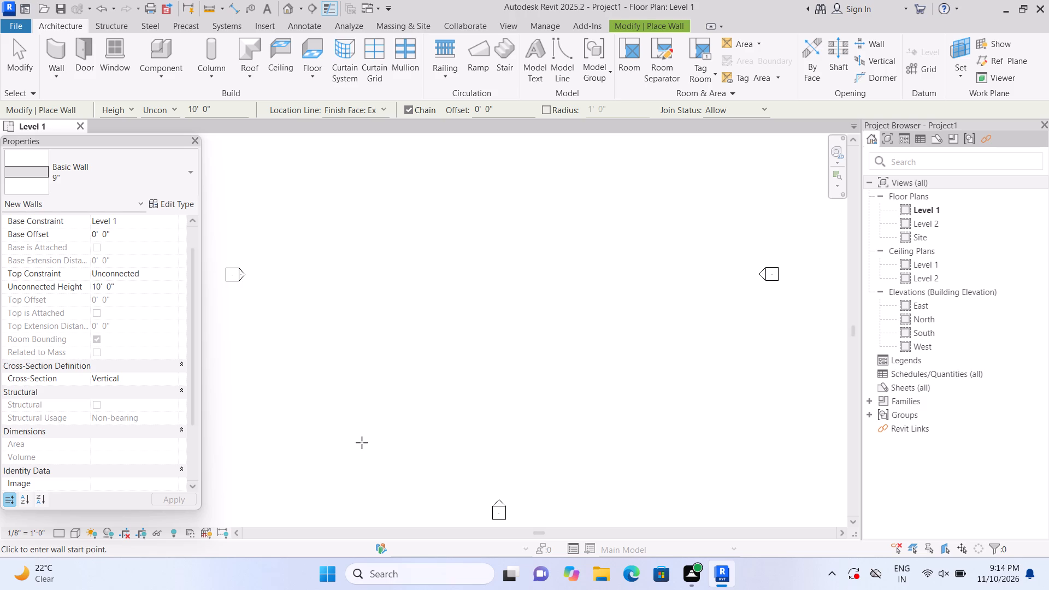
scroll(372, 417, down, 1)
scroll(398, 413, up, 1)
scroll(325, 445, down, 1)
scroll(326, 445, up, 1)
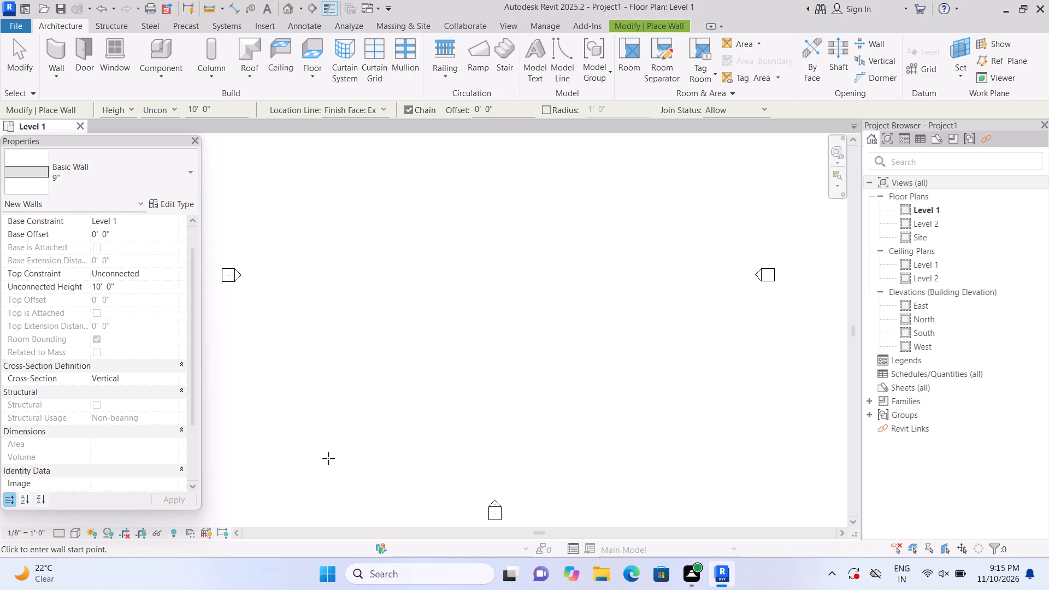
click(334, 450)
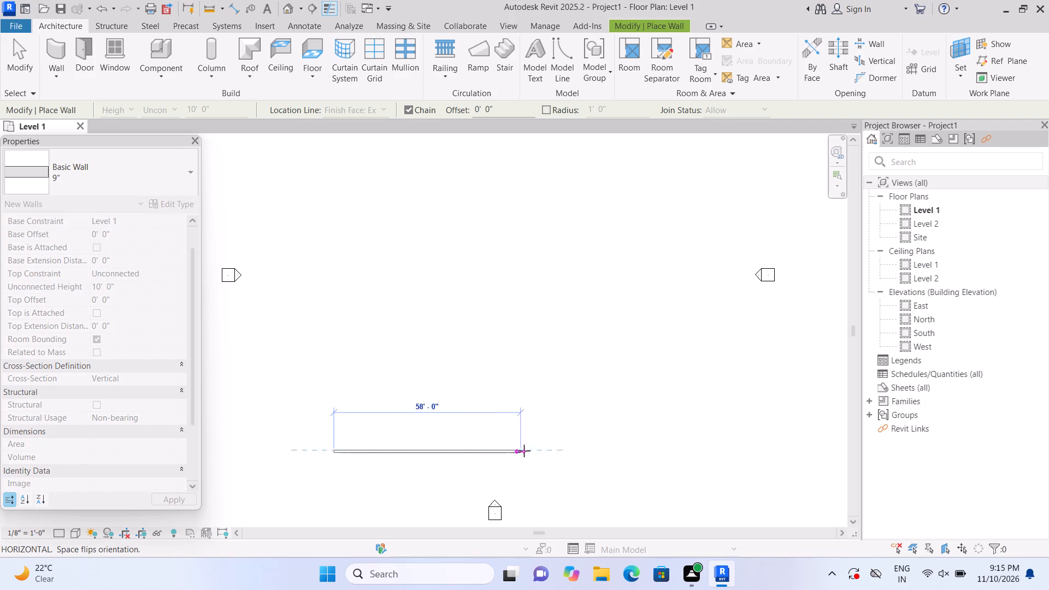
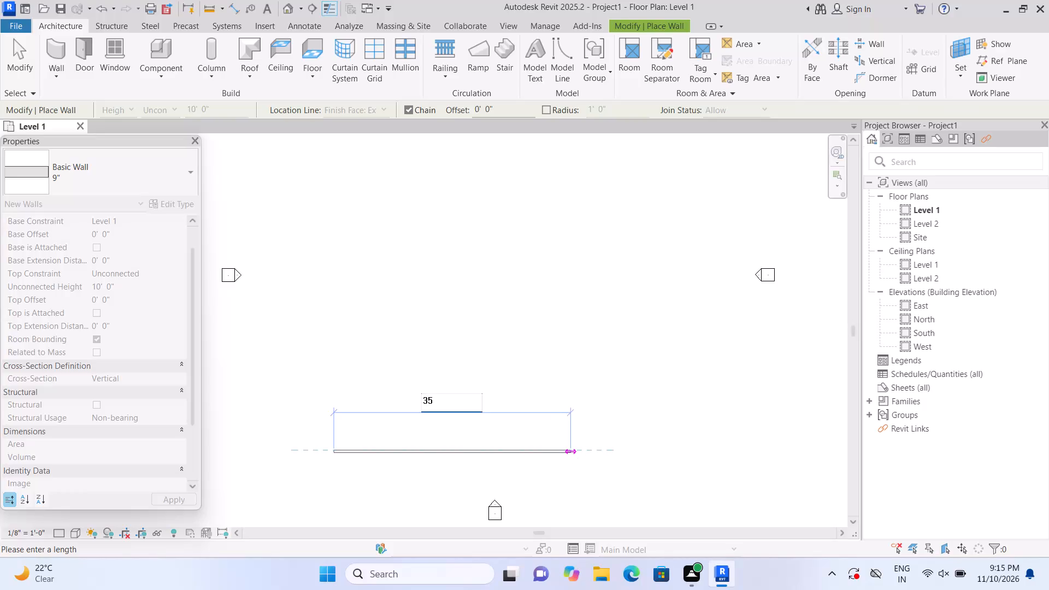
Complete the closed rectangular outline of 9" walls, 35' wide along the south and north sides and 45' long on the east and west.
key(Return)
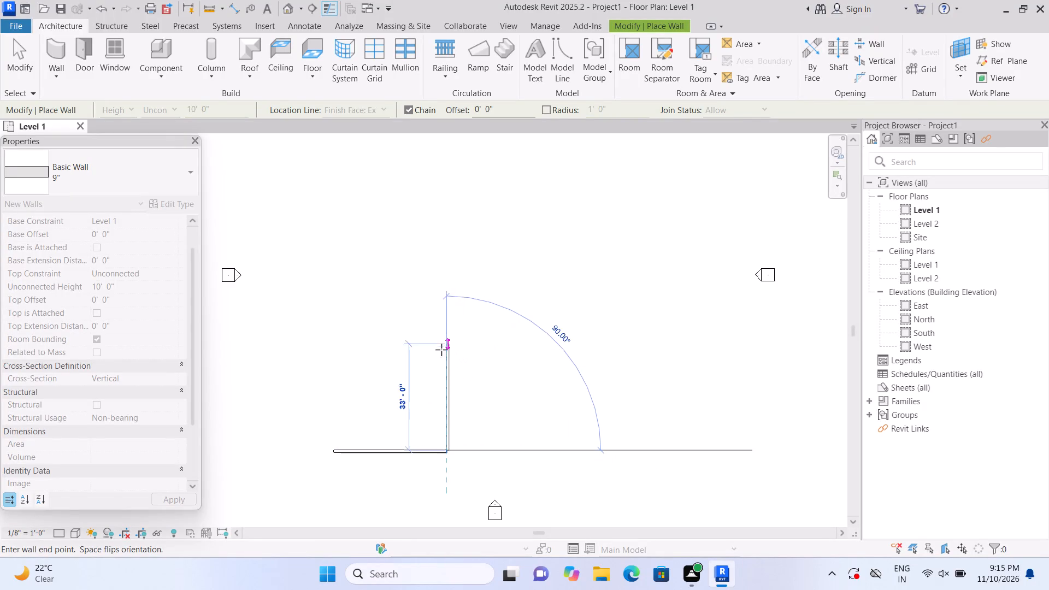
scroll(440, 345, up, 1)
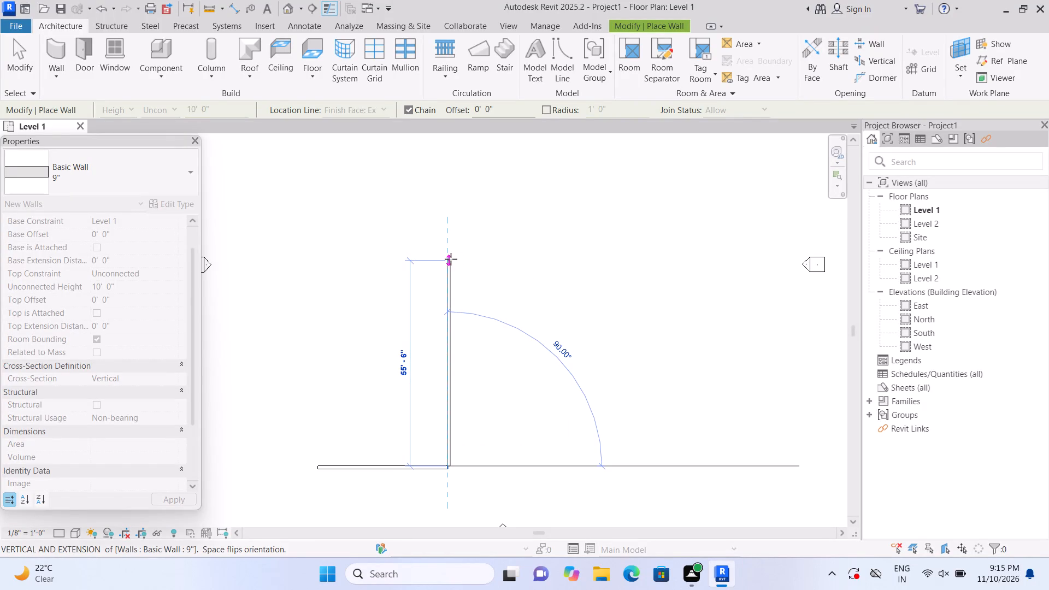
text(45')
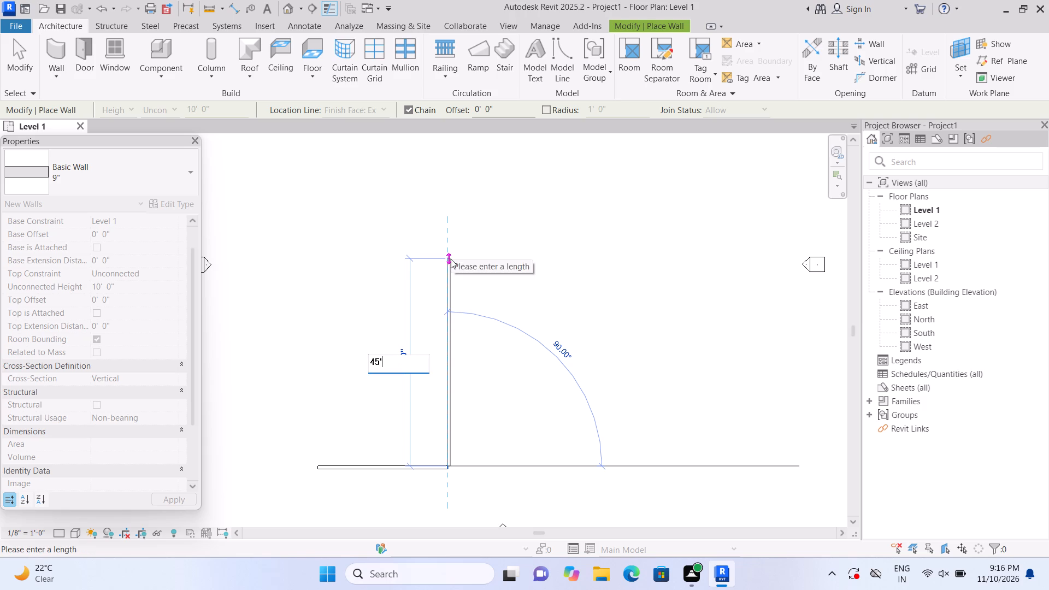
key(Return)
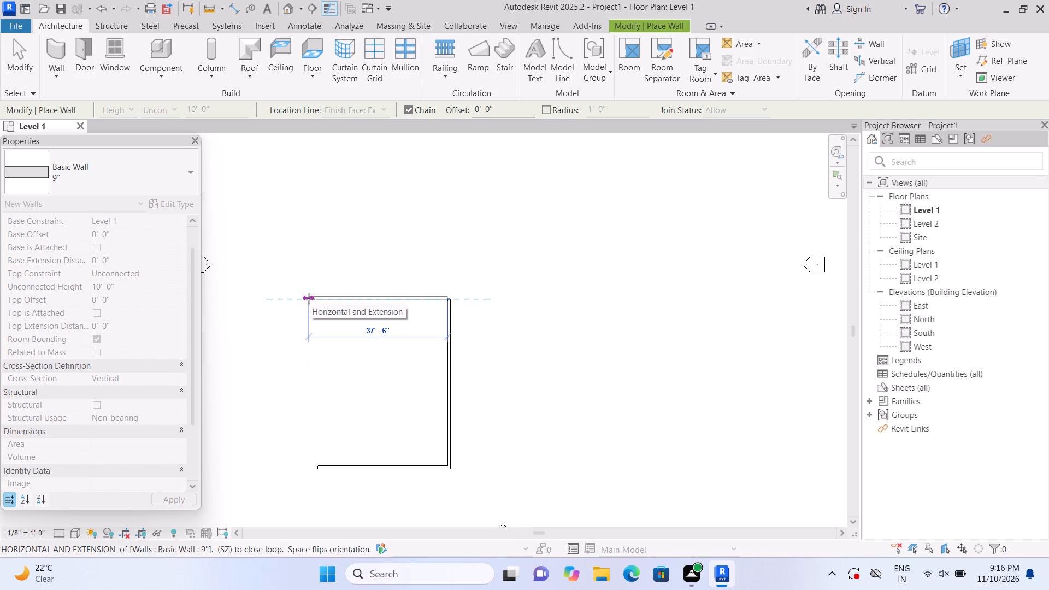
text(35')
key(Return)
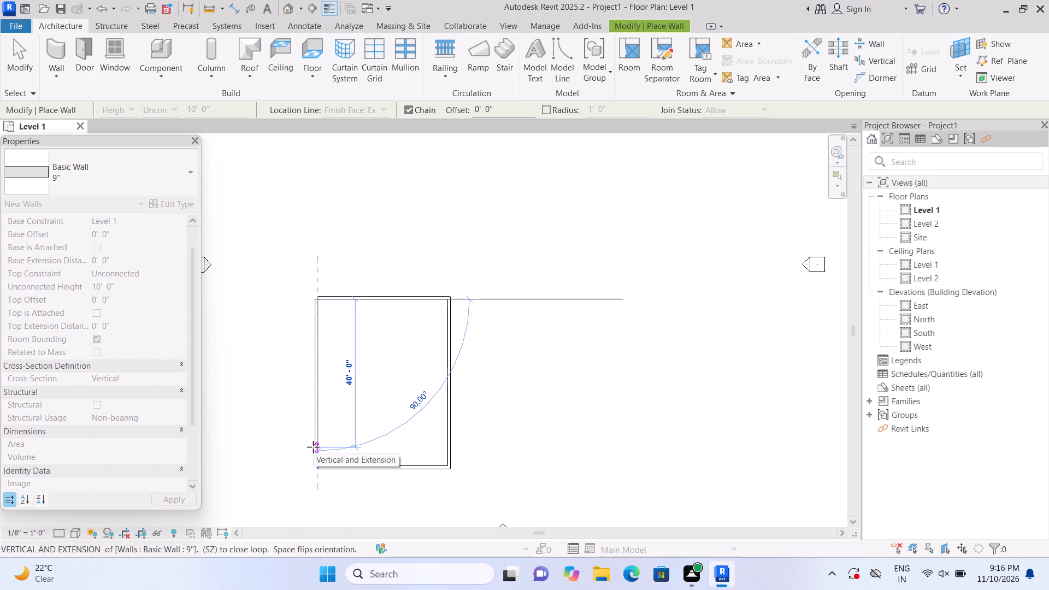
text(45')
key(Return)
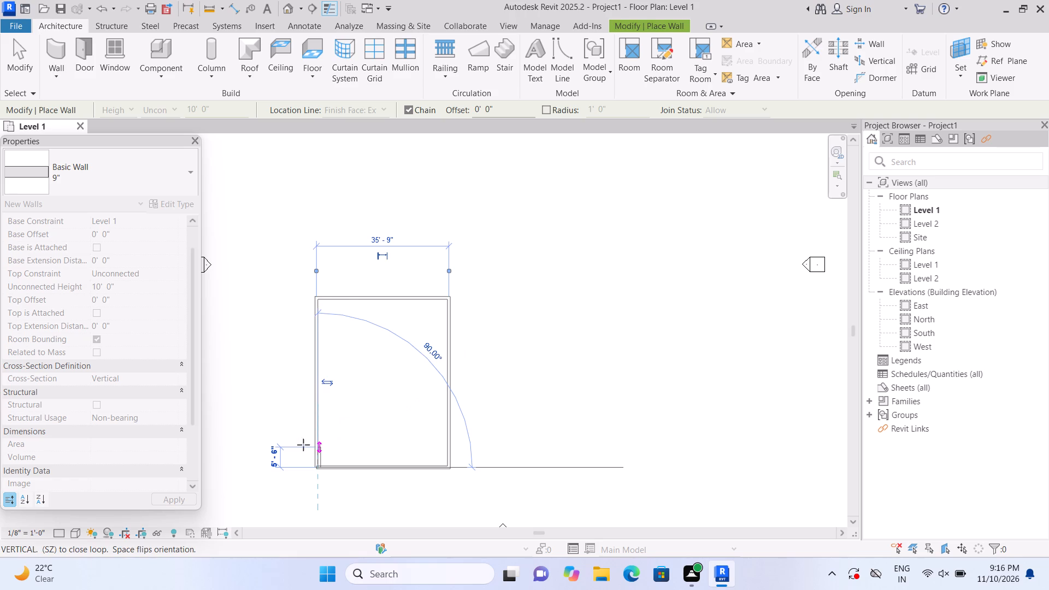
key(Escape)
Enclose a small room in the southeast corner with 9" walls running about 8'-6" north from the south wall and east to the east wall.
scroll(271, 432, up, 2)
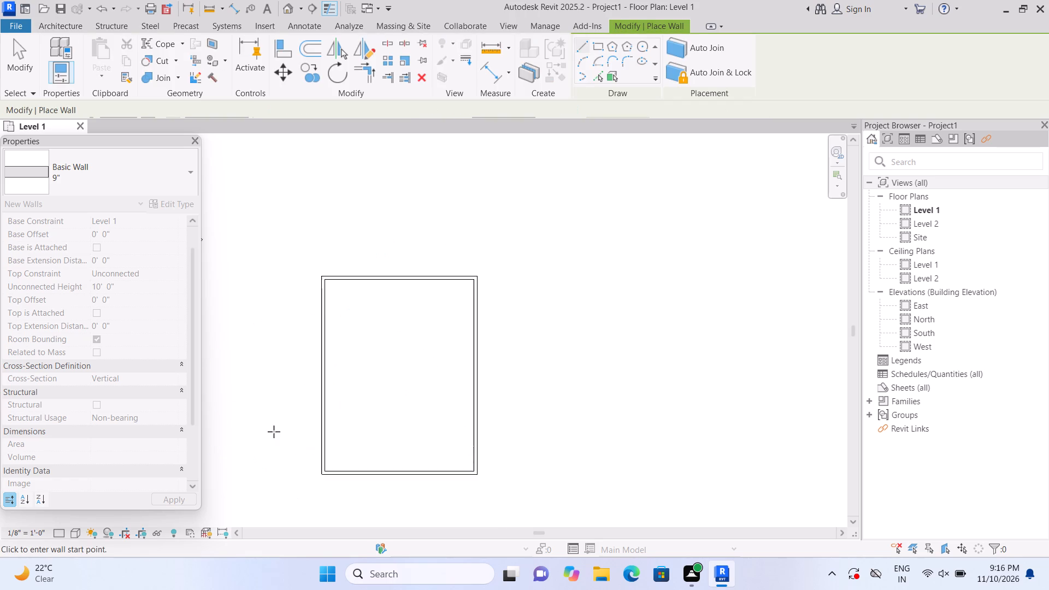
scroll(274, 432, up, 3)
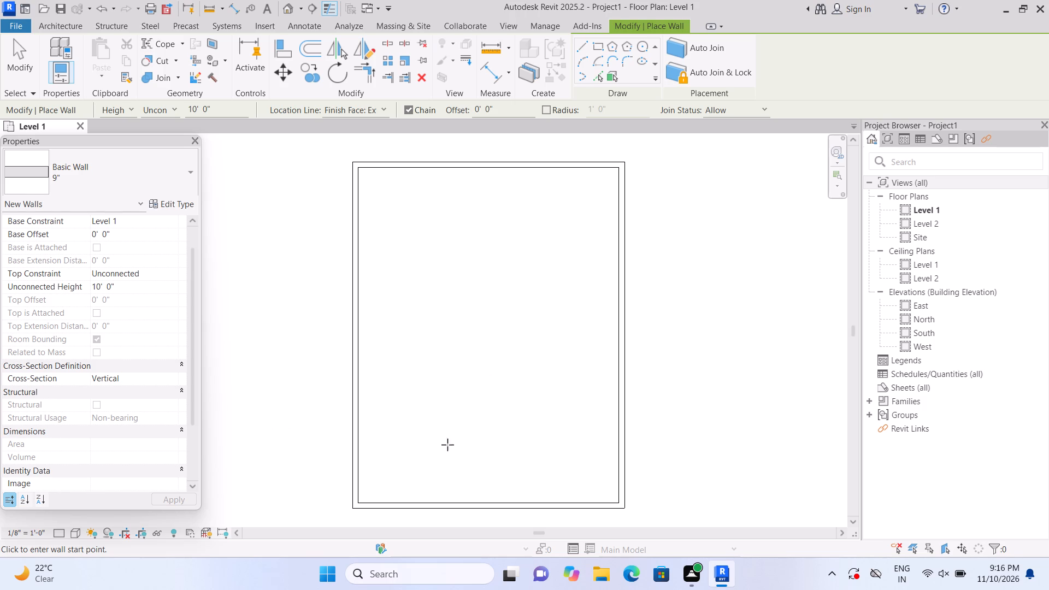
scroll(407, 501, up, 1)
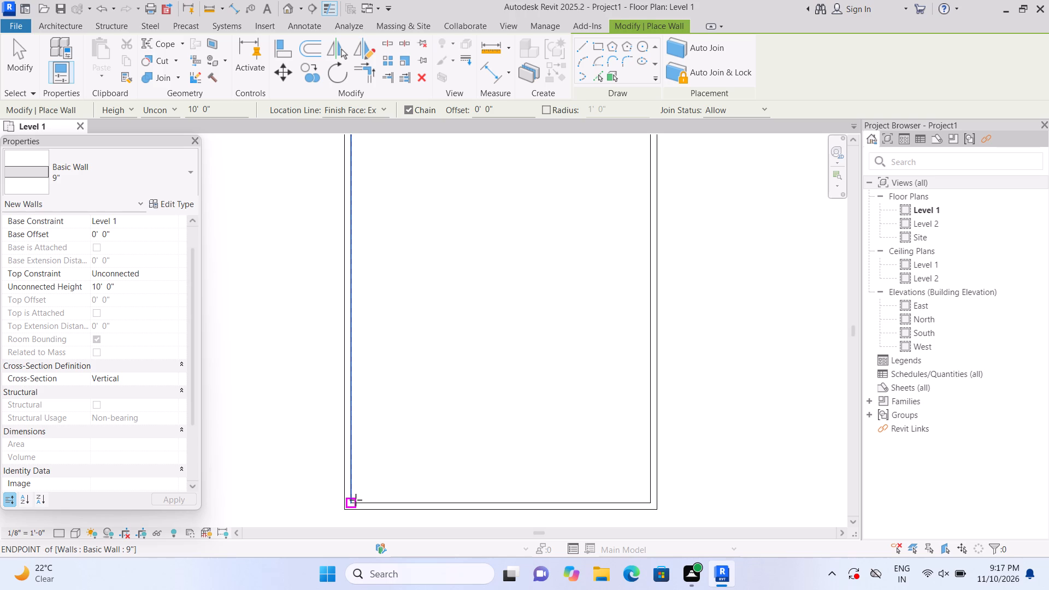
scroll(361, 495, up, 1)
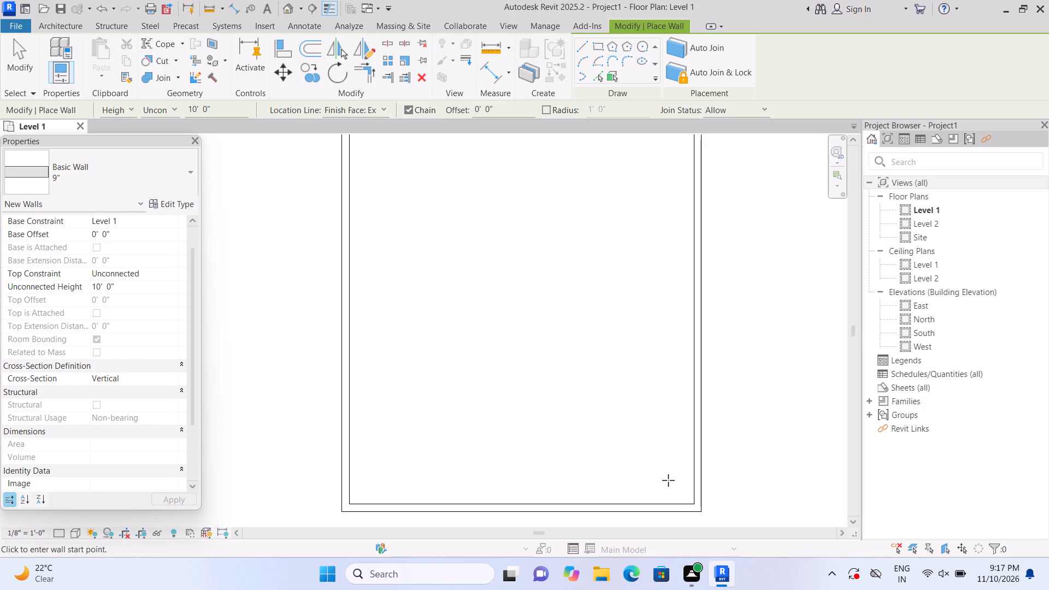
scroll(689, 487, down, 1)
scroll(686, 517, up, 5)
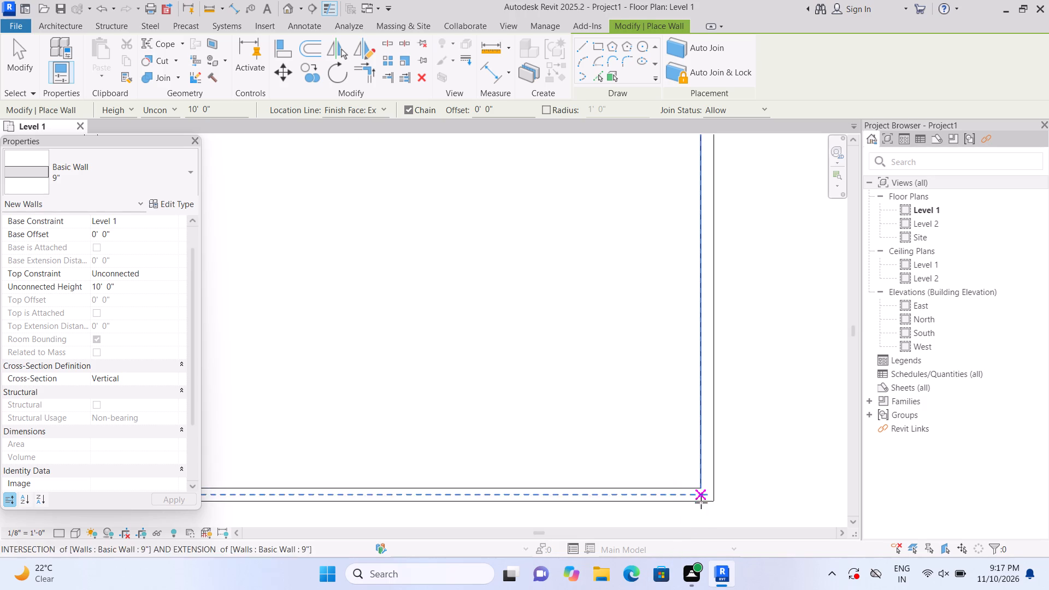
scroll(718, 516, up, 1)
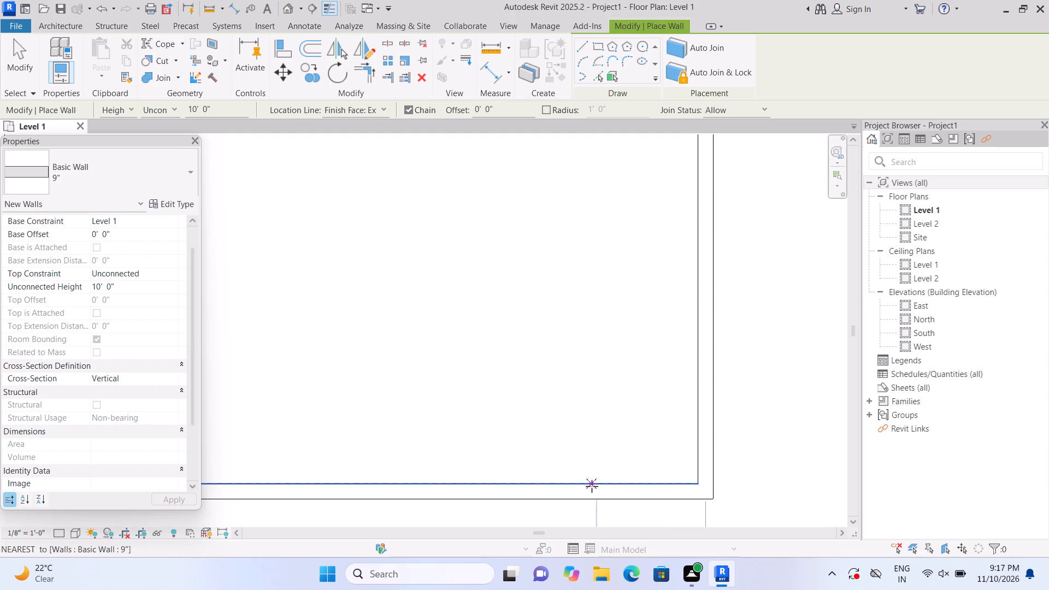
scroll(592, 487, down, 5)
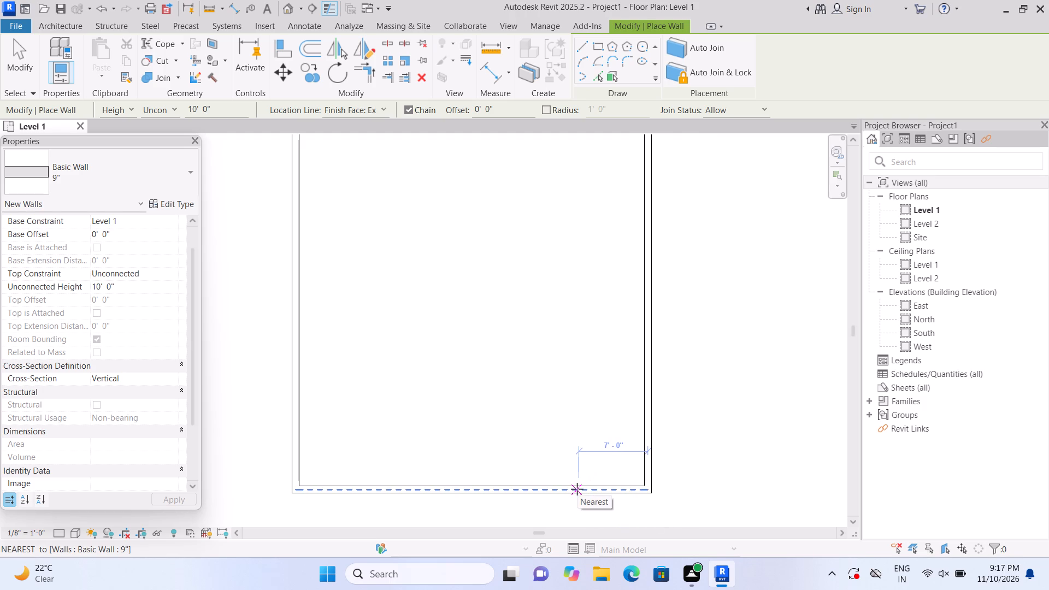
click(586, 488)
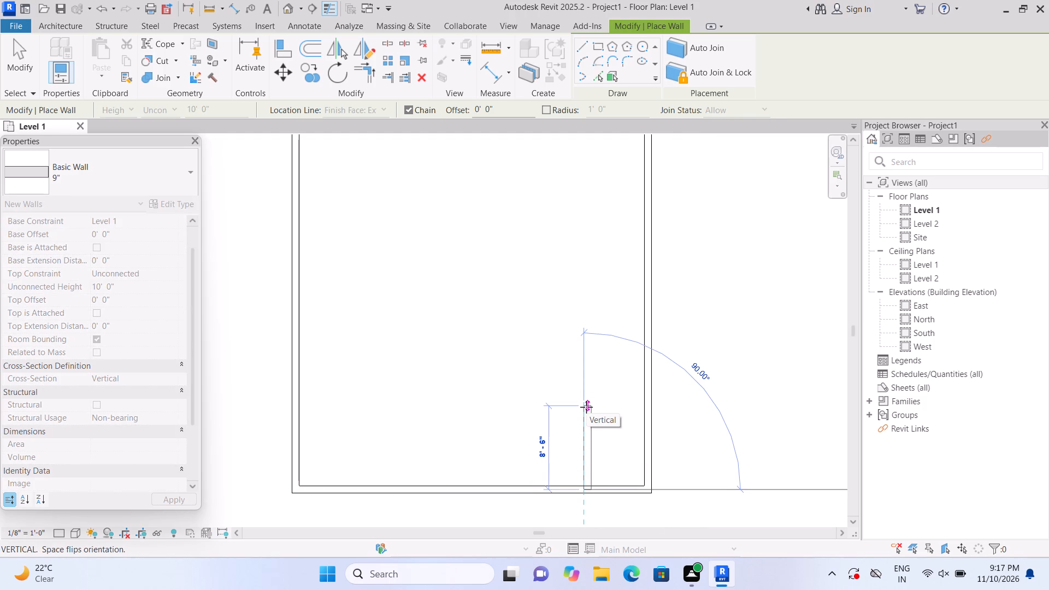
click(586, 408)
click(640, 408)
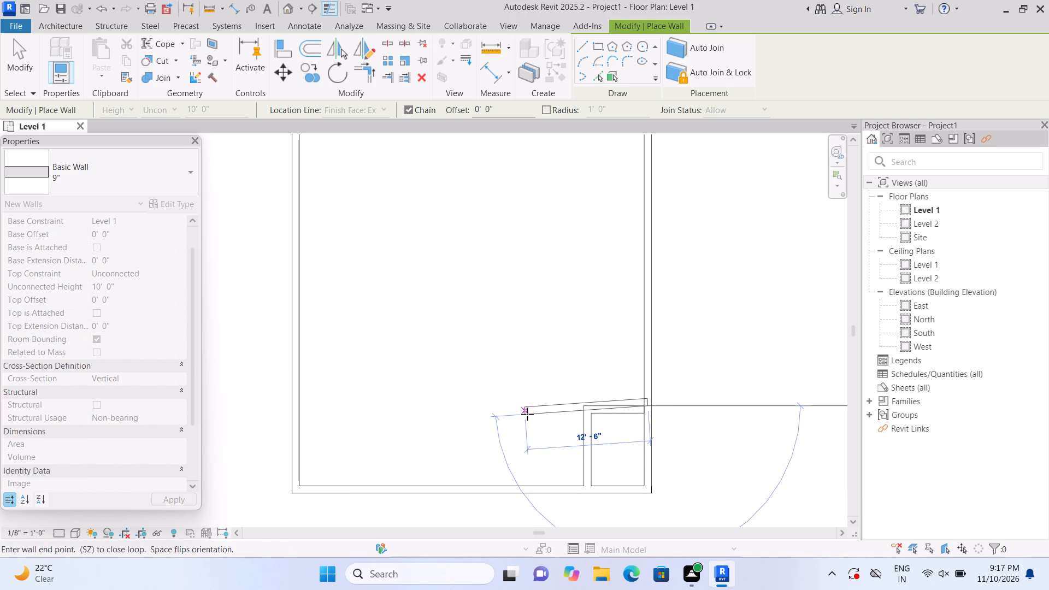
key(Escape)
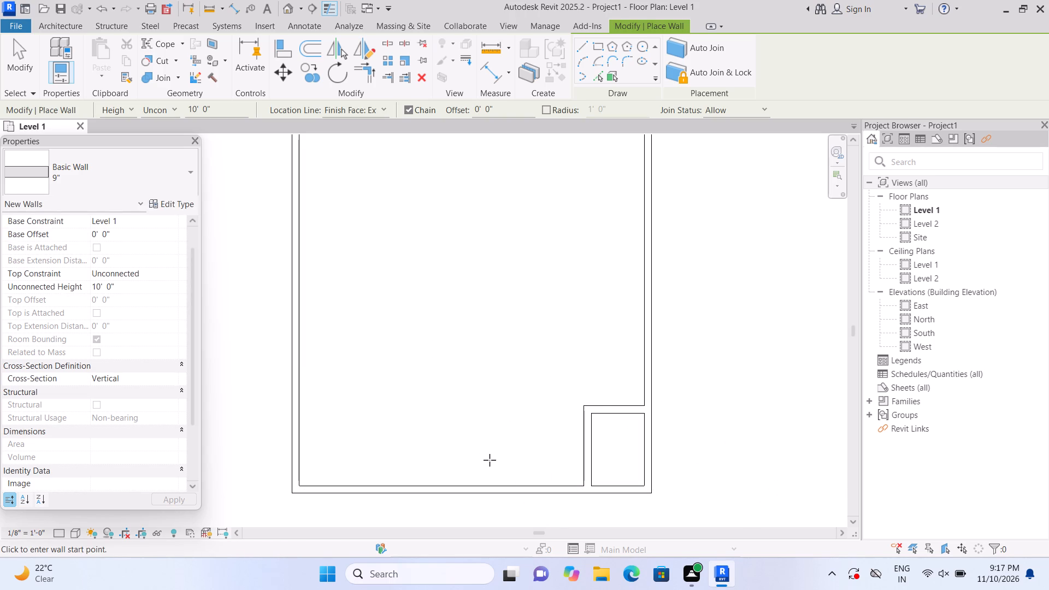
Enclose an adjoining room with a flipped 9" wall about 10'-0" west from the small room's northwest corner, returning south to the south wall.
scroll(490, 460, up, 1)
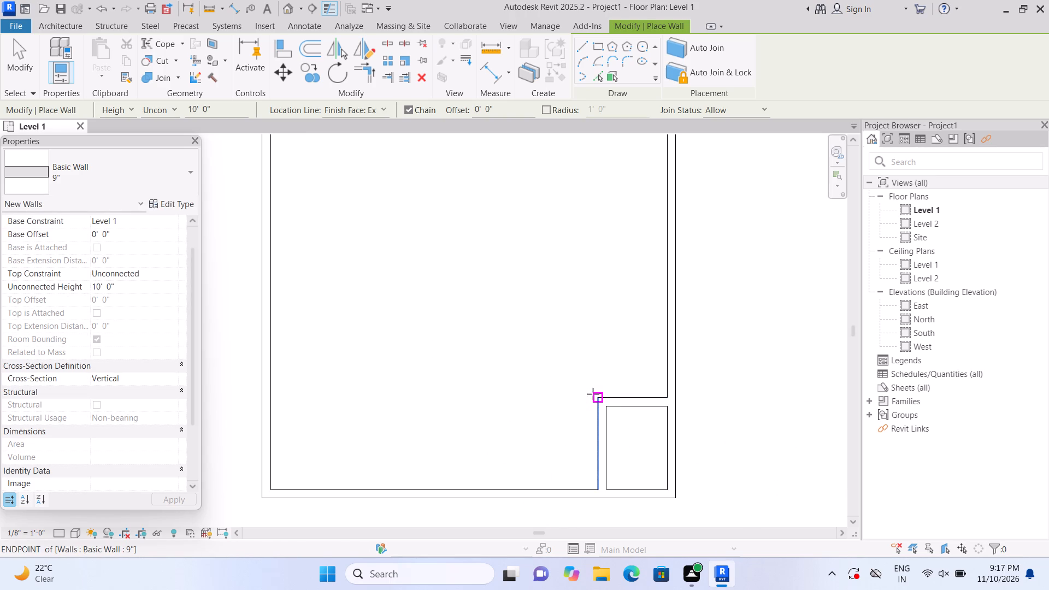
click(593, 394)
key(space)
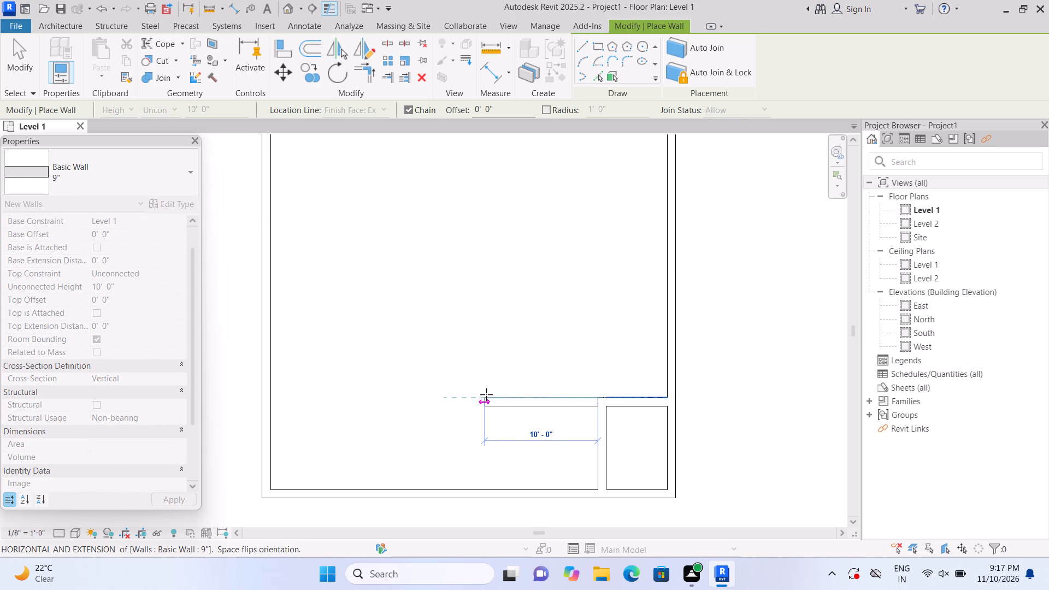
click(486, 394)
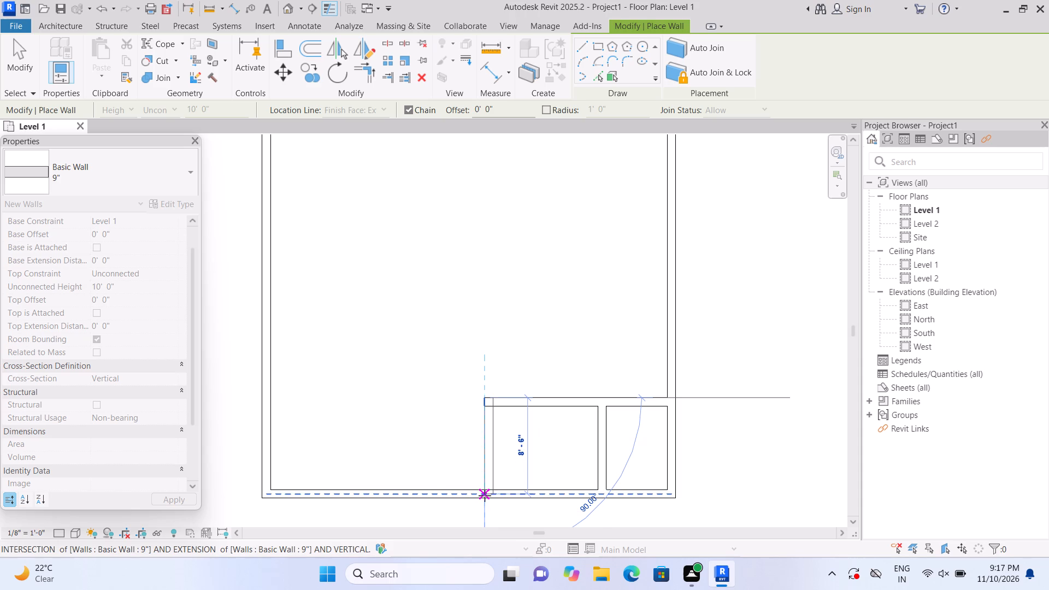
click(485, 495)
key(Escape)
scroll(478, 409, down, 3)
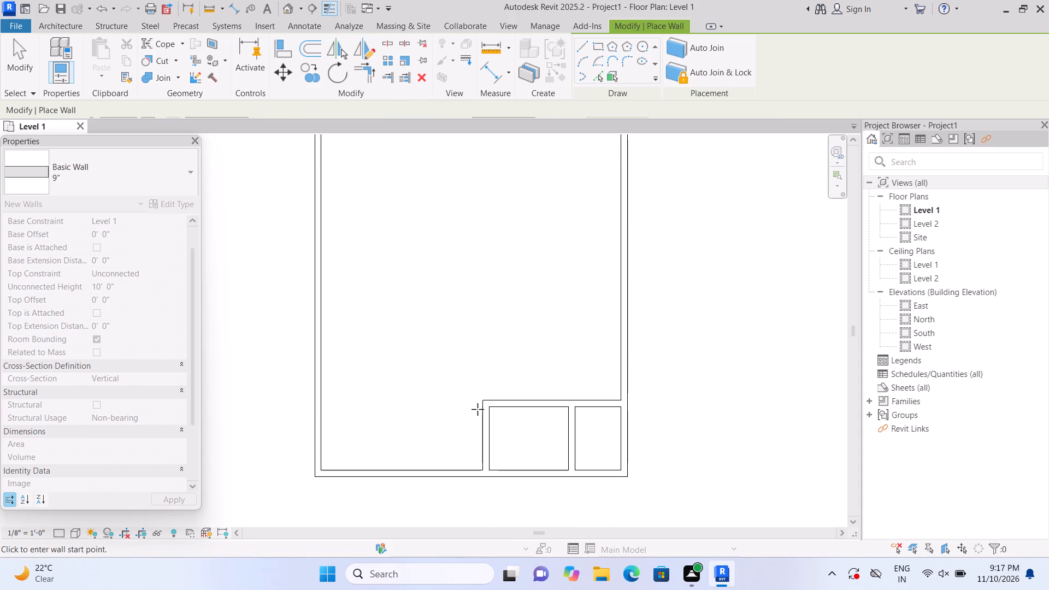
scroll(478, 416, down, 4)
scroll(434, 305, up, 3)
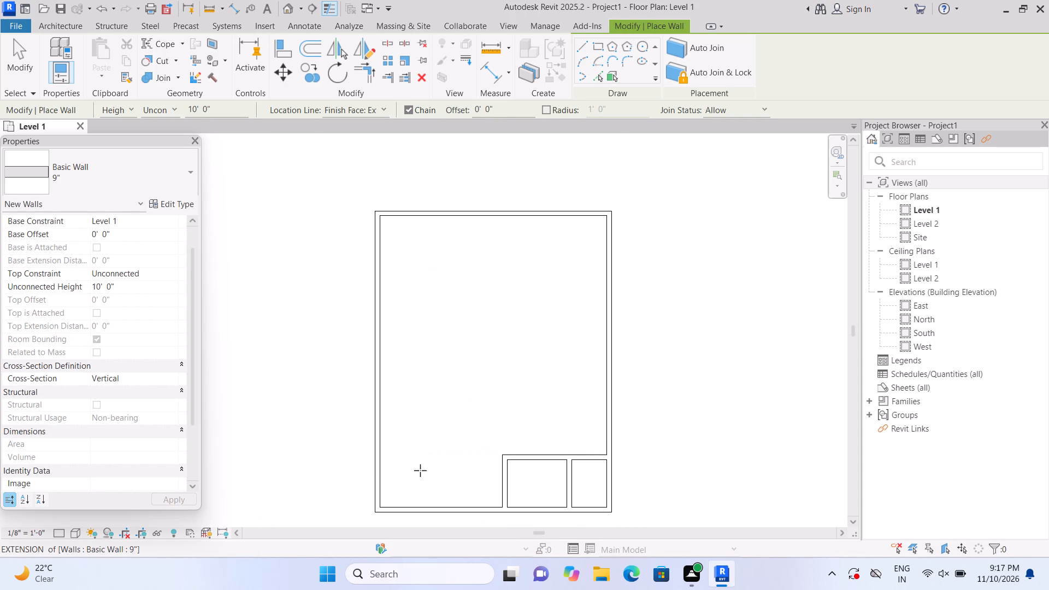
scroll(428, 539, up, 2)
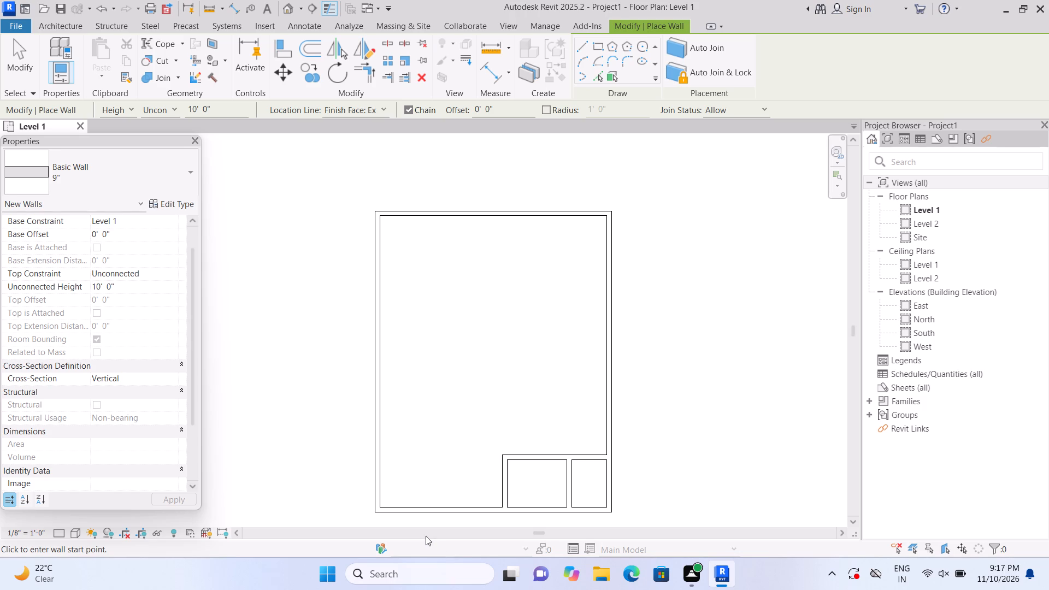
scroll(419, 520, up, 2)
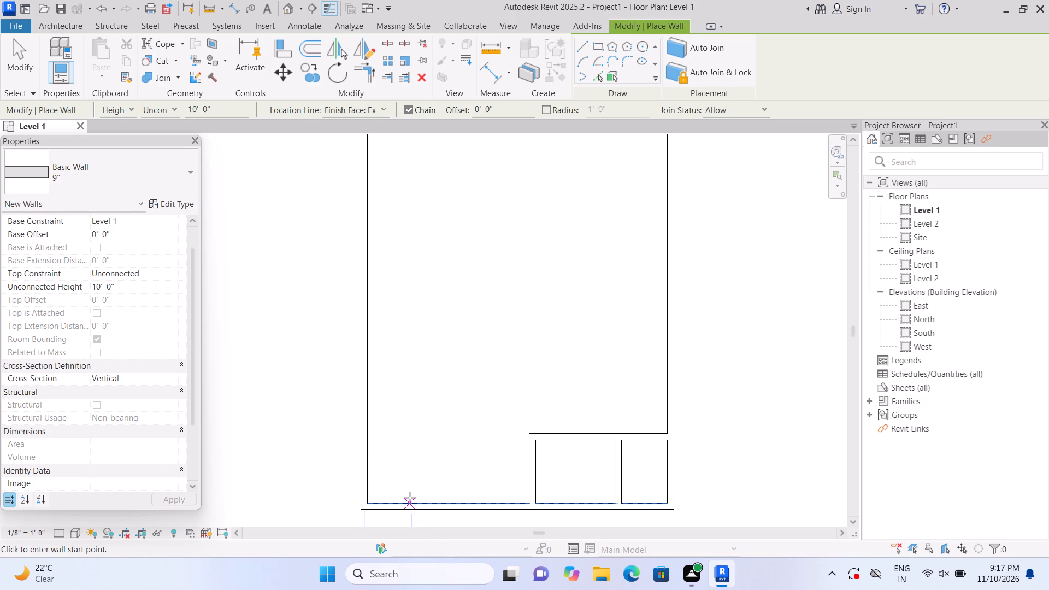
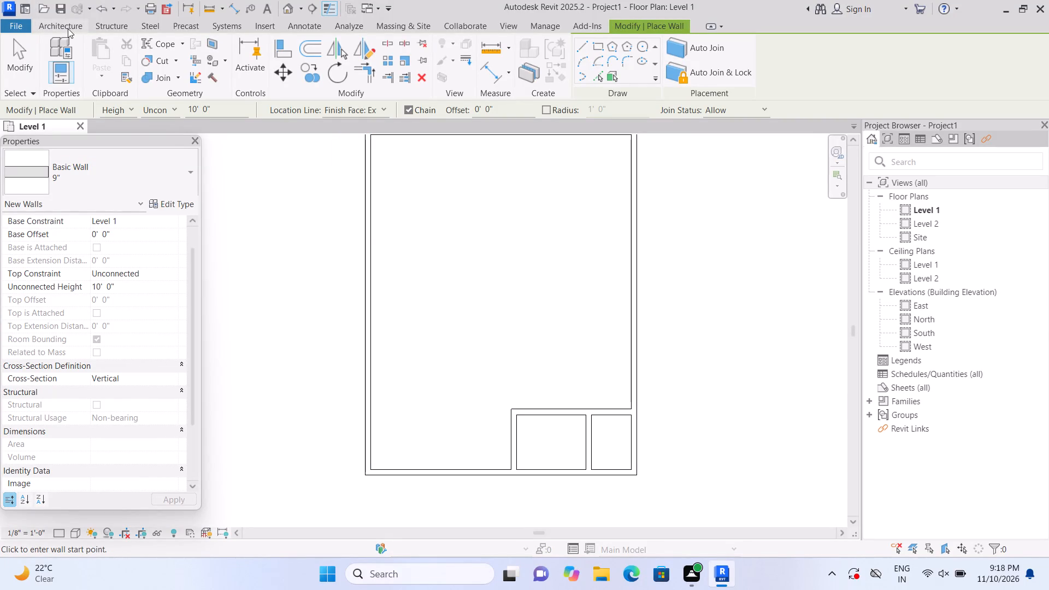
Set the type for new walls to Curtain Wall 1, keeping the 10'-0" unconnected height.
click(68, 28)
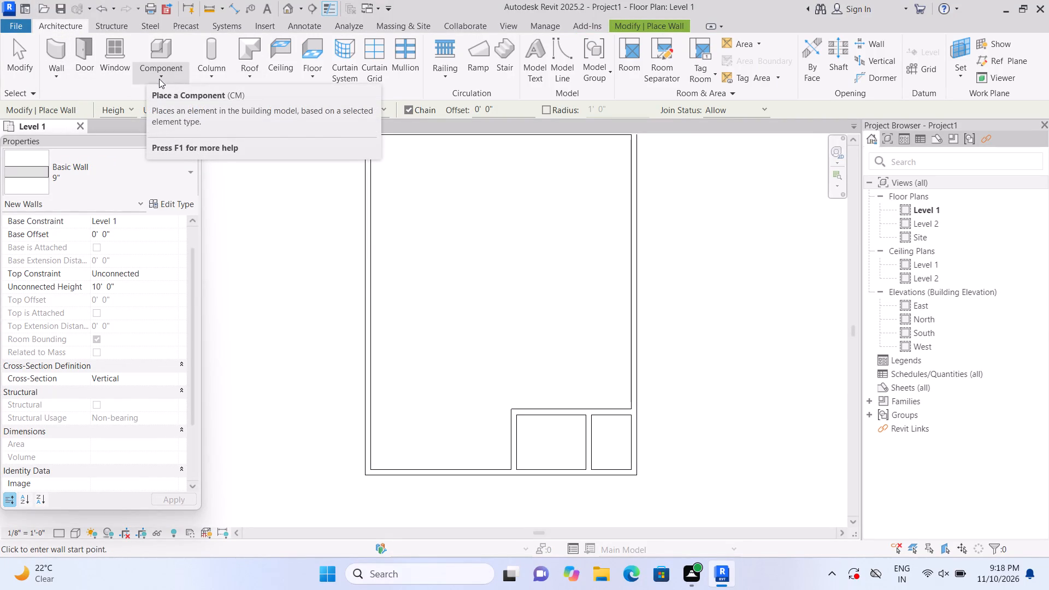
click(58, 42)
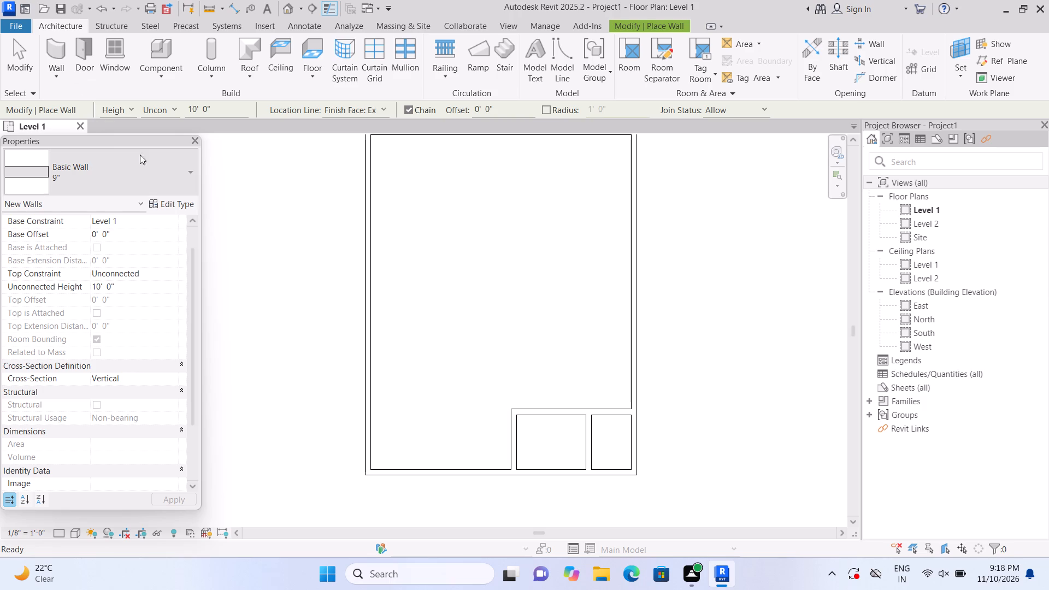
click(182, 174)
scroll(125, 272, down, 6)
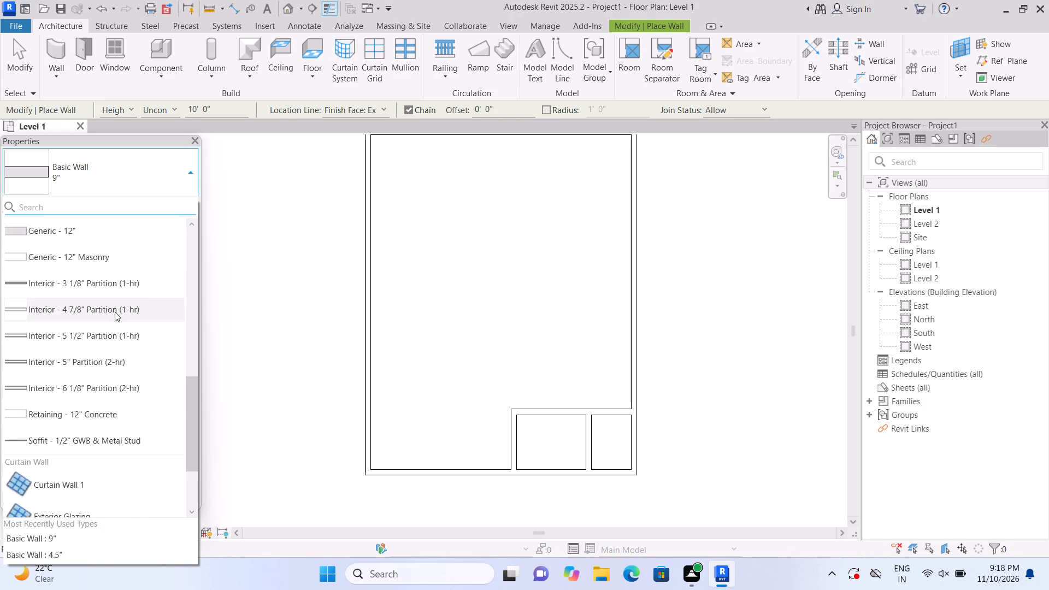
scroll(115, 312, down, 3)
scroll(115, 358, down, 1)
click(115, 383)
scroll(440, 523, up, 2)
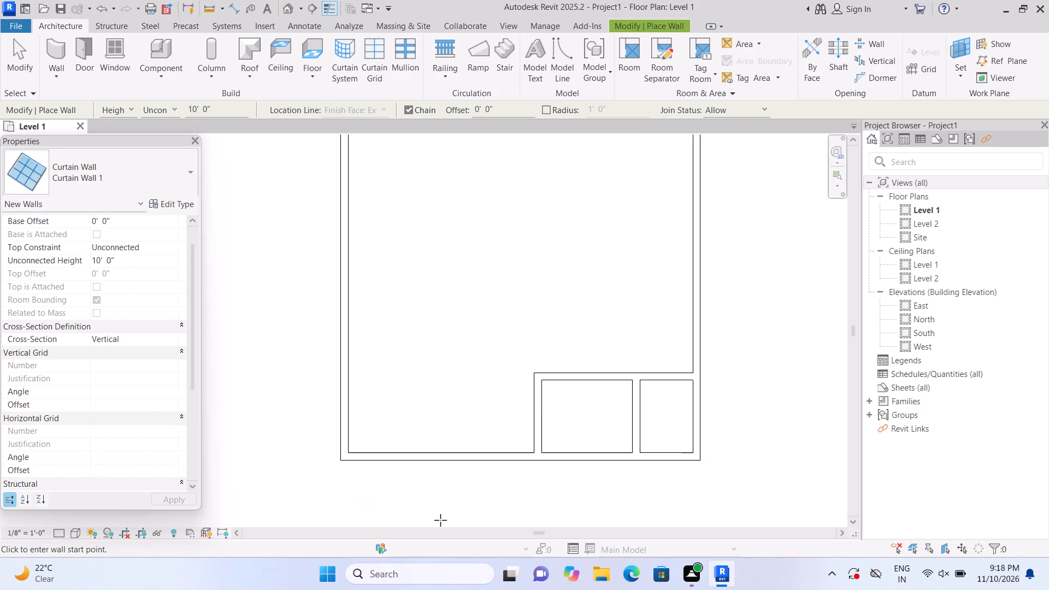
scroll(440, 520, up, 2)
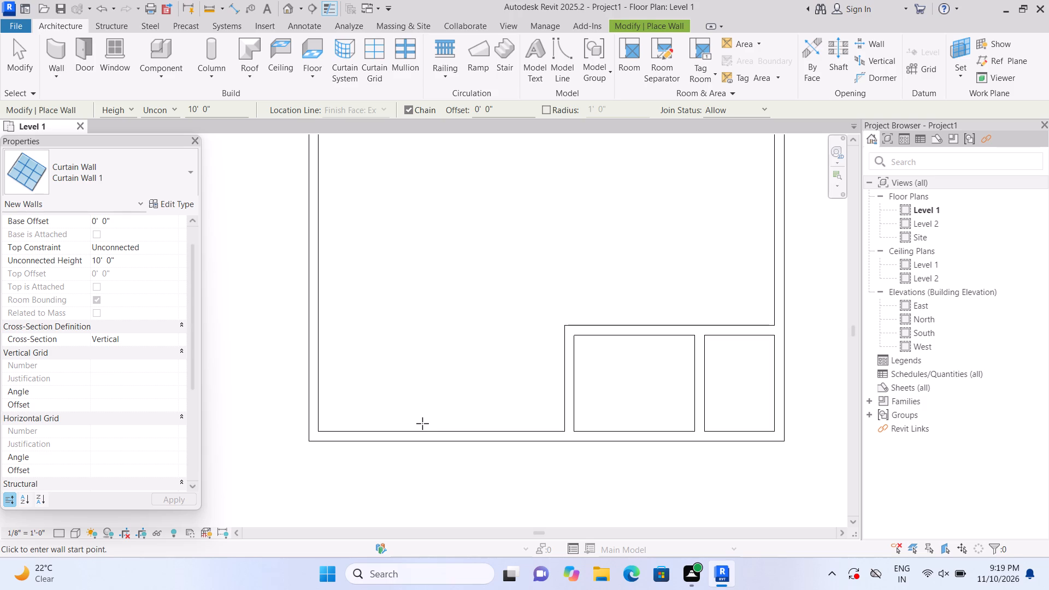
right_drag(422, 424, 422, 430)
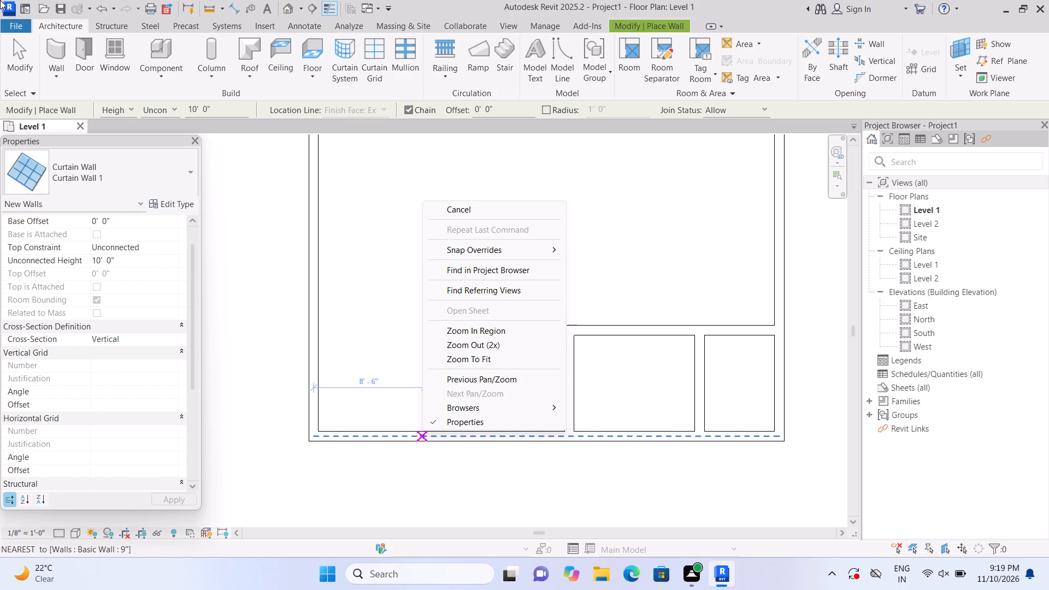
scroll(261, 39, down, 2)
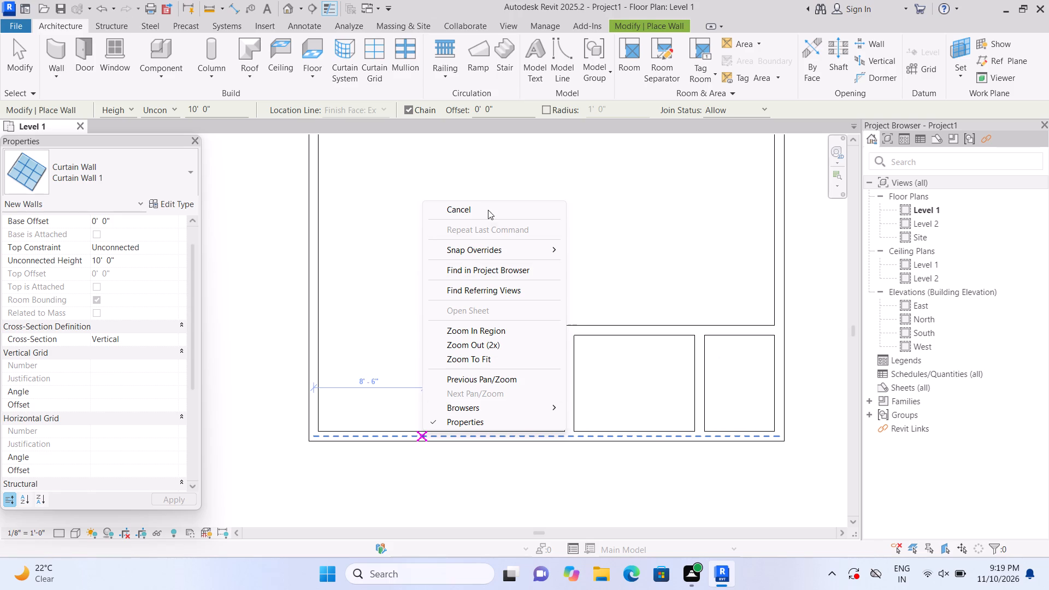
click(490, 207)
scroll(428, 436, up, 1)
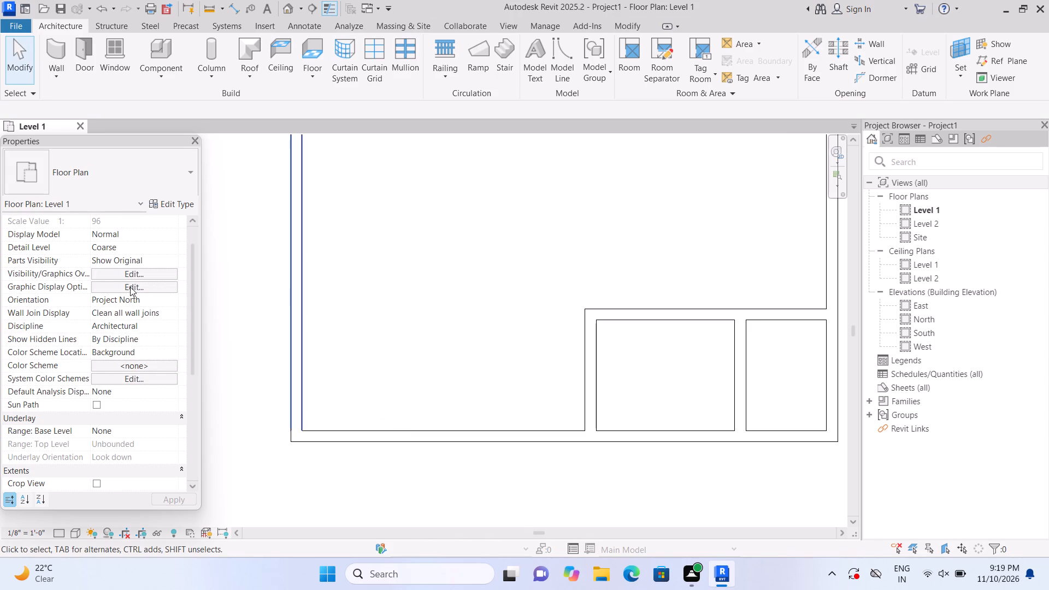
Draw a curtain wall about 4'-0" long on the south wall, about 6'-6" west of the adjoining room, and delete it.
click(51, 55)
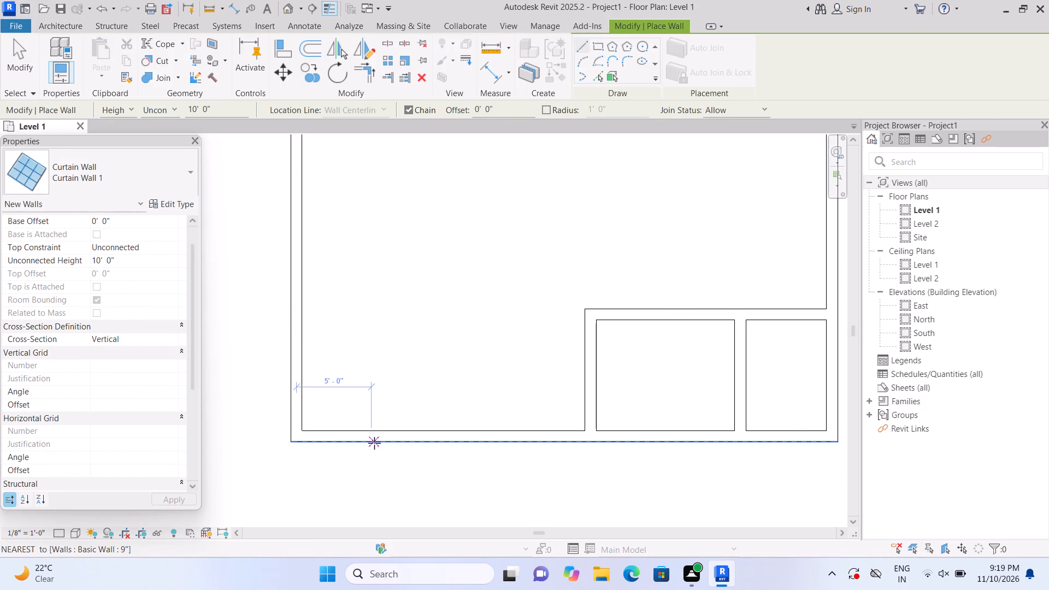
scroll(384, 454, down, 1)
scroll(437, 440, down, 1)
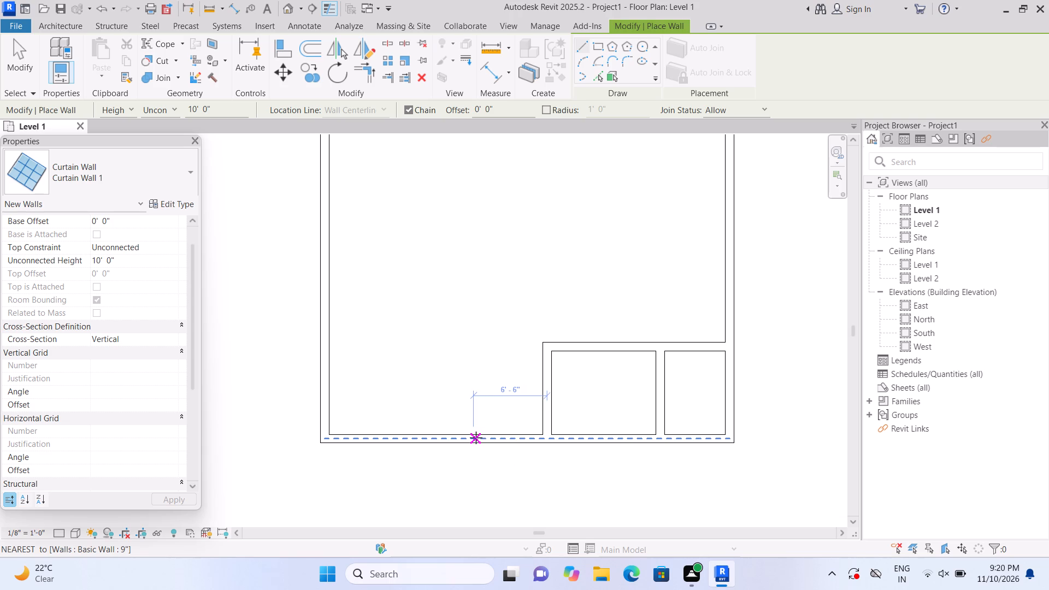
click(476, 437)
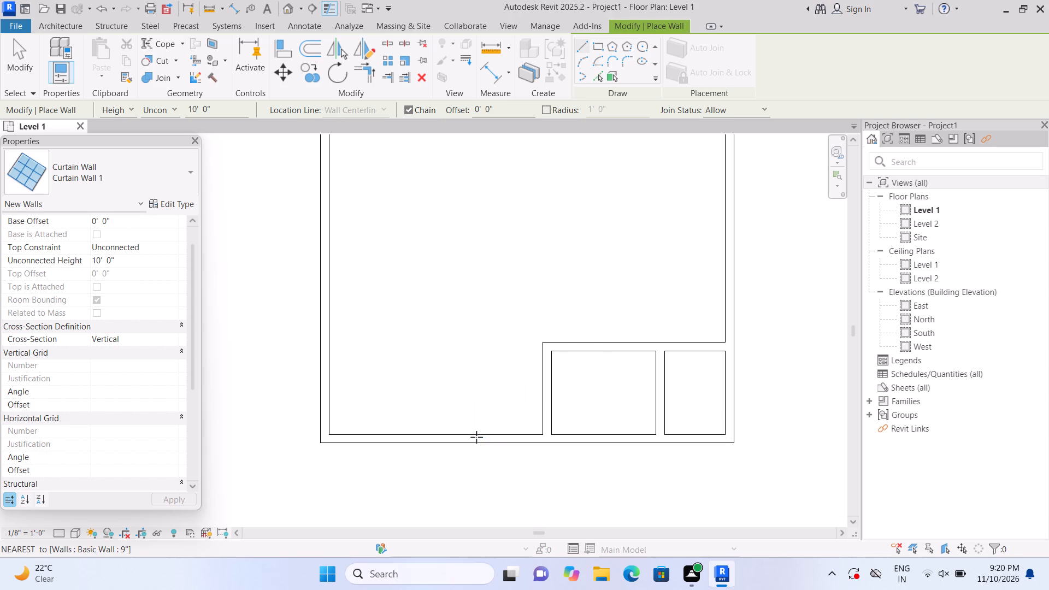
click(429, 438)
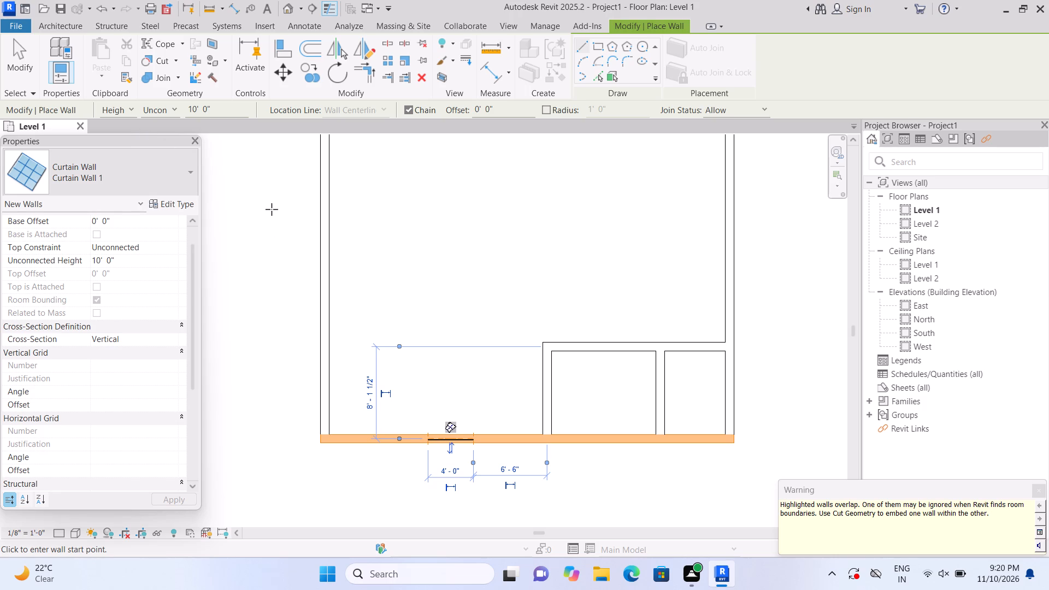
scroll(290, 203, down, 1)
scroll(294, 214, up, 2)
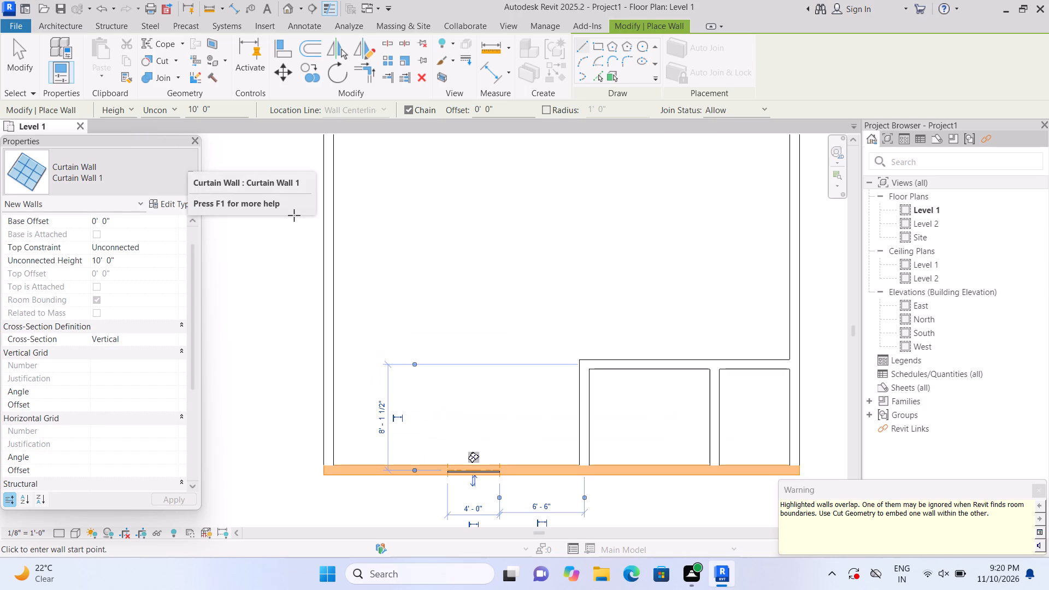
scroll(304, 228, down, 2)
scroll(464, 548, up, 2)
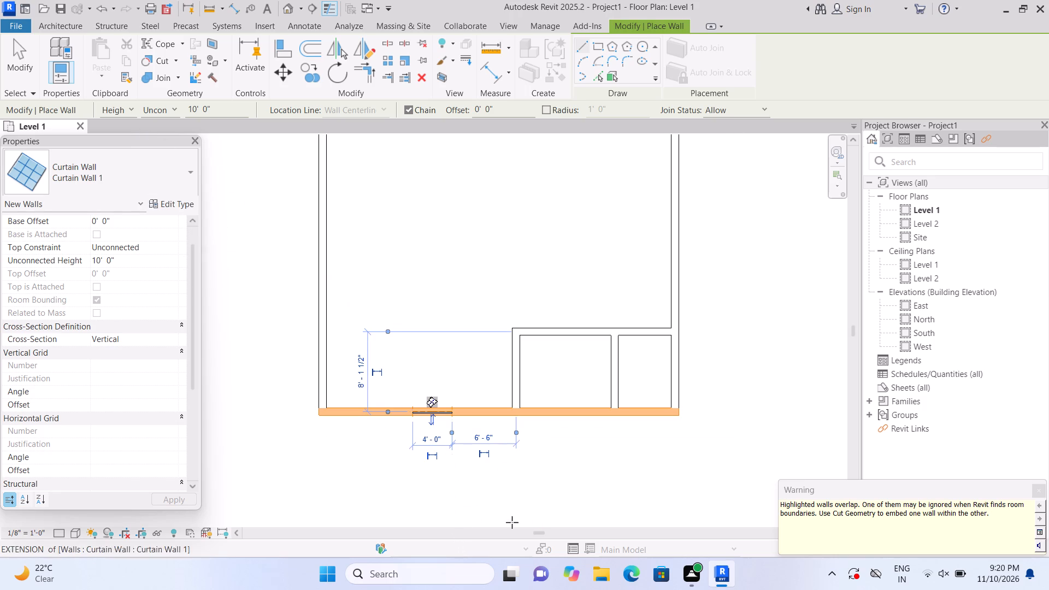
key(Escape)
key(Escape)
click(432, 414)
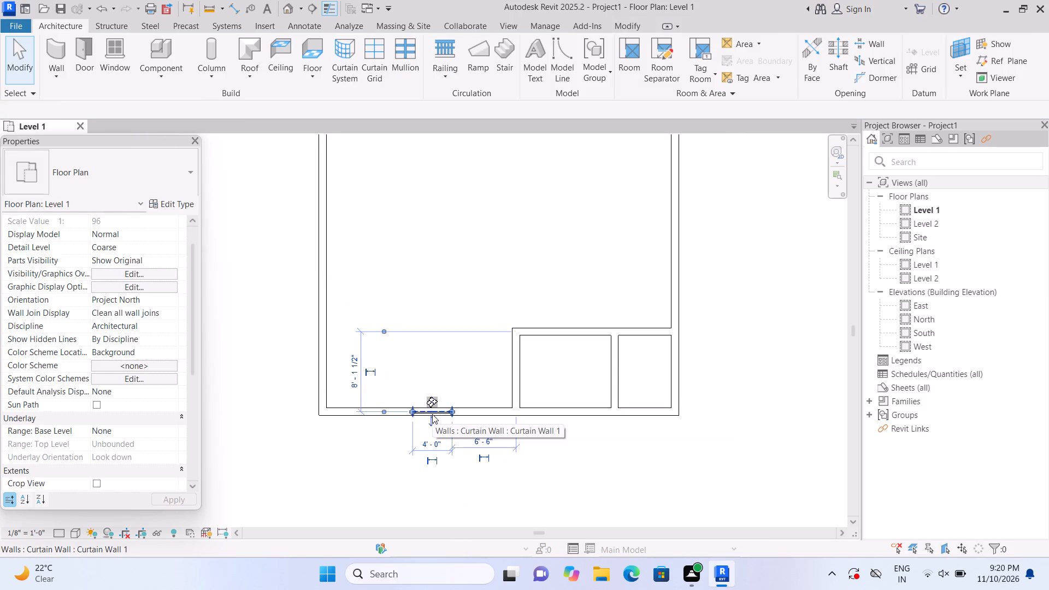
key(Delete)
Embed a 5'-0" Curtain Wall 1 segment in the south wall, about 5'-0" west of the adjoining room's west wall, using Cut Geometry.
click(65, 57)
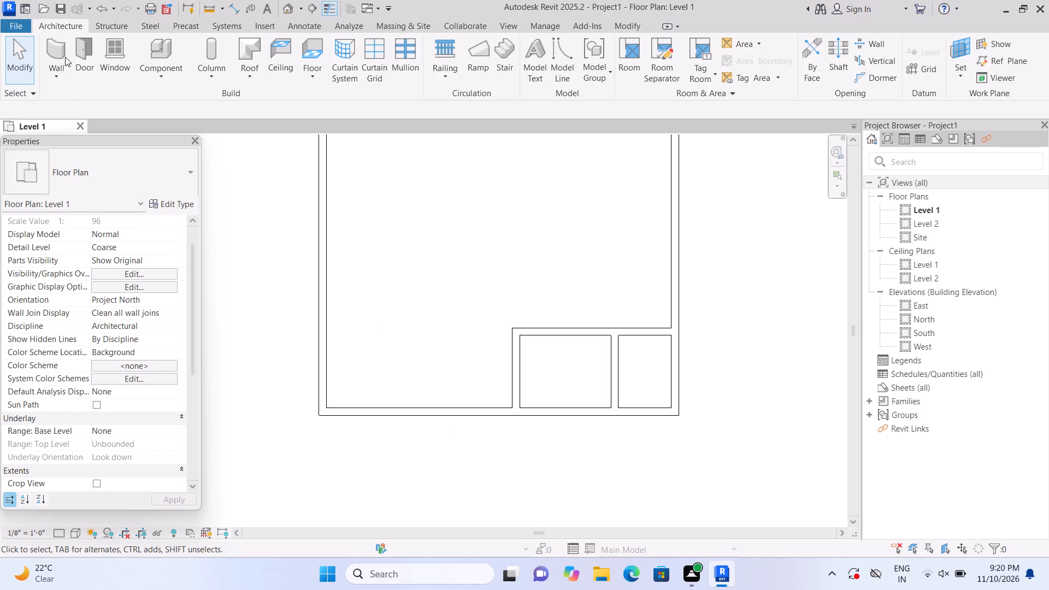
click(466, 411)
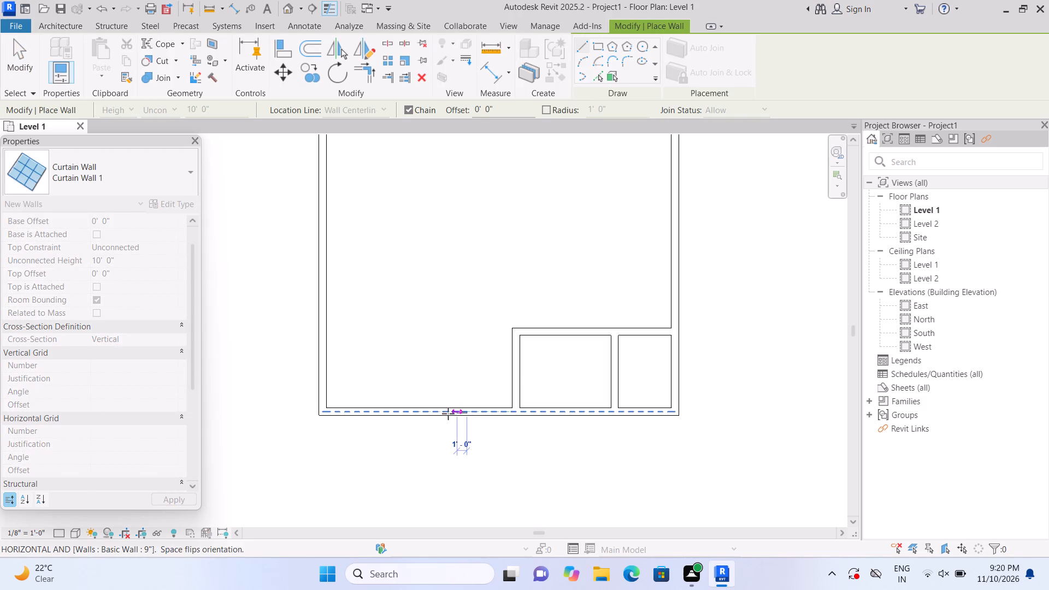
click(417, 416)
click(177, 62)
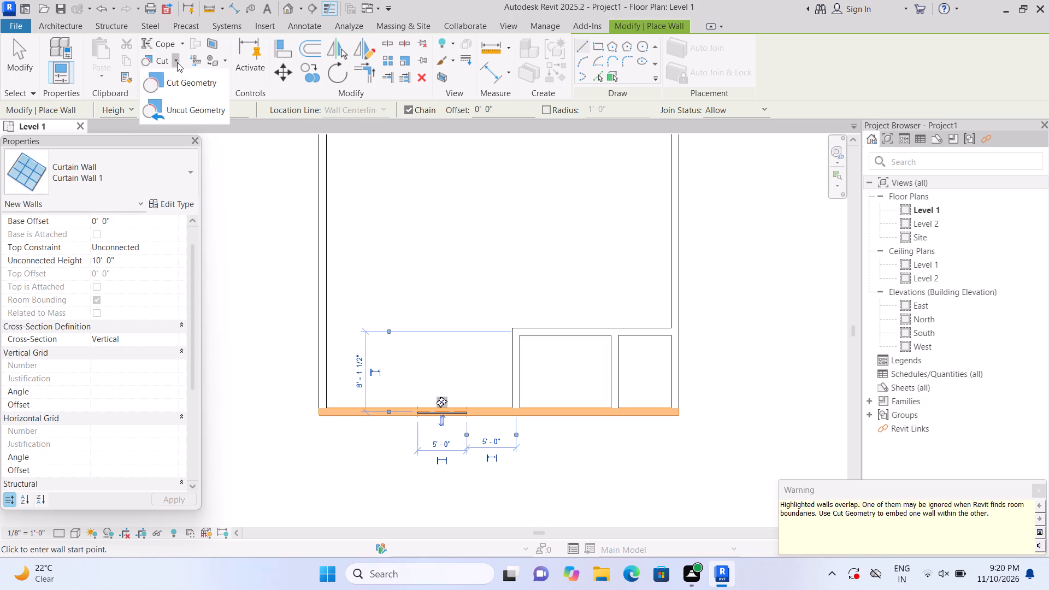
click(179, 94)
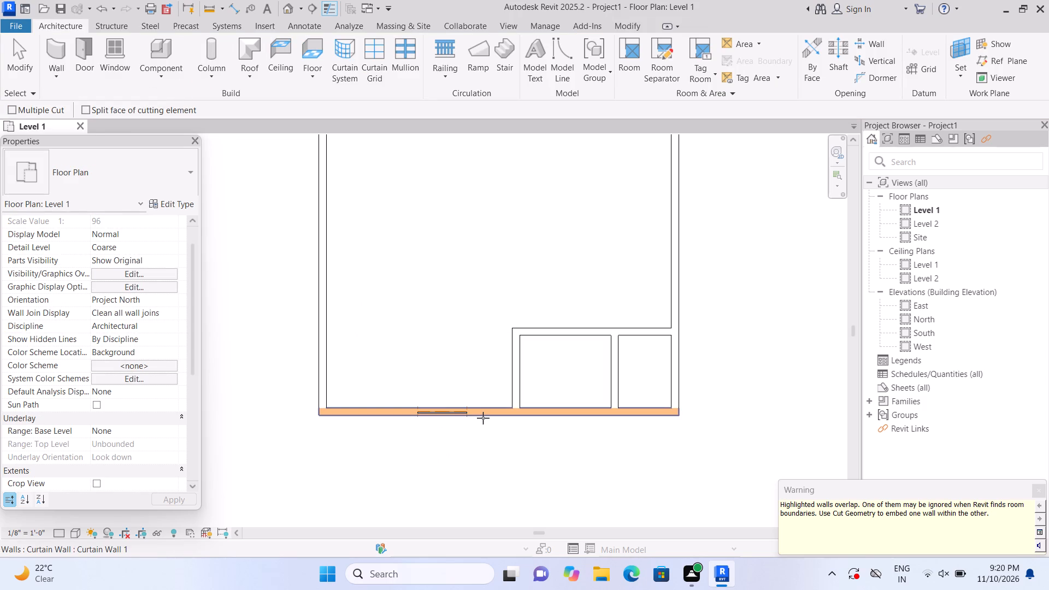
click(483, 418)
click(452, 410)
Place a flipped Single-Flush 36" x 84" door in the adjoining room's north wall, about 2'-0" from its west wall, swinging north.
scroll(443, 347, down, 2)
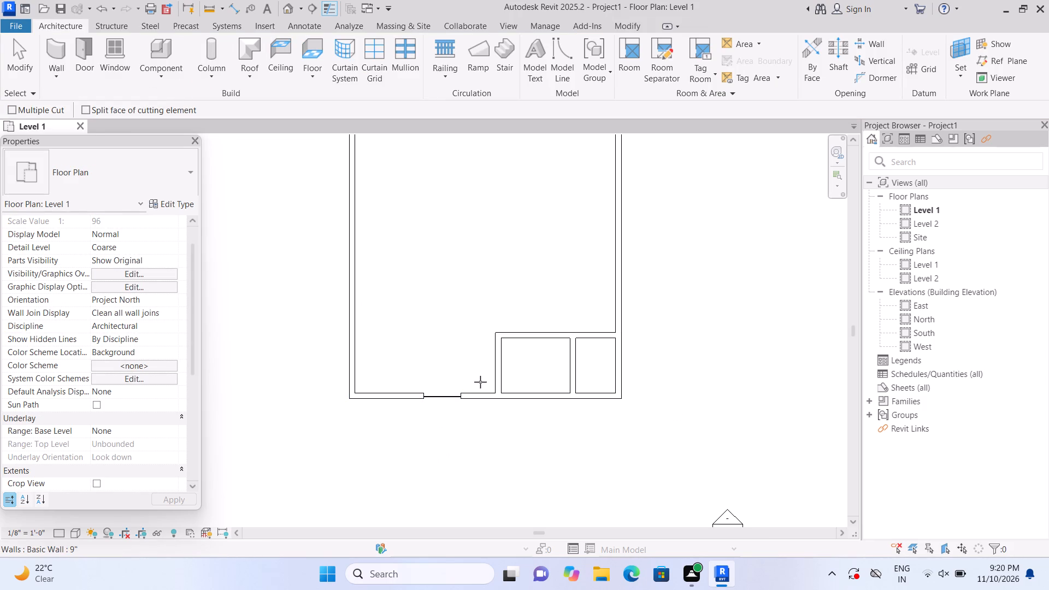
click(77, 56)
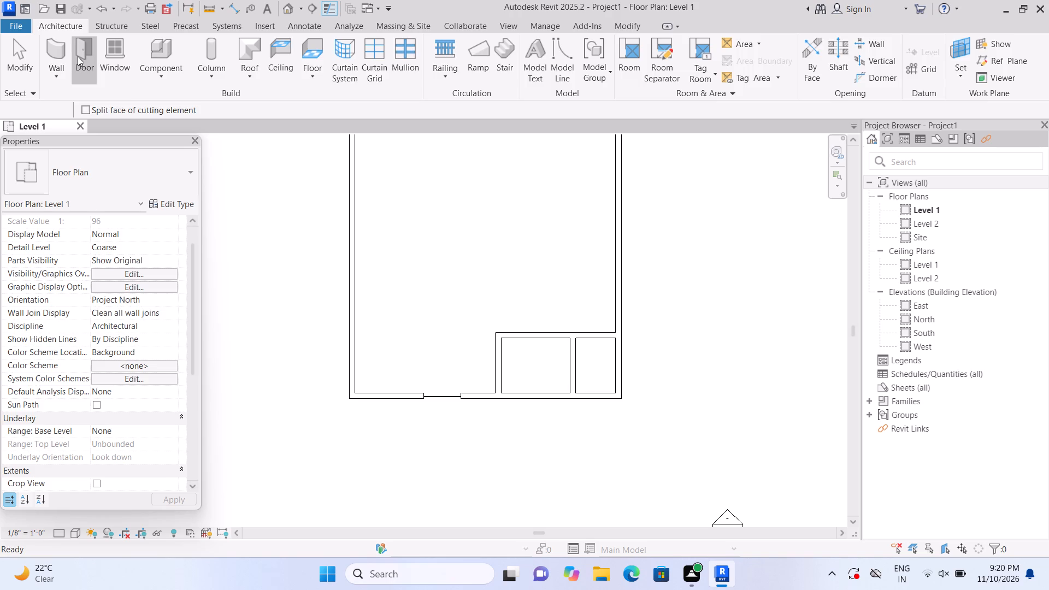
scroll(538, 346, up, 3)
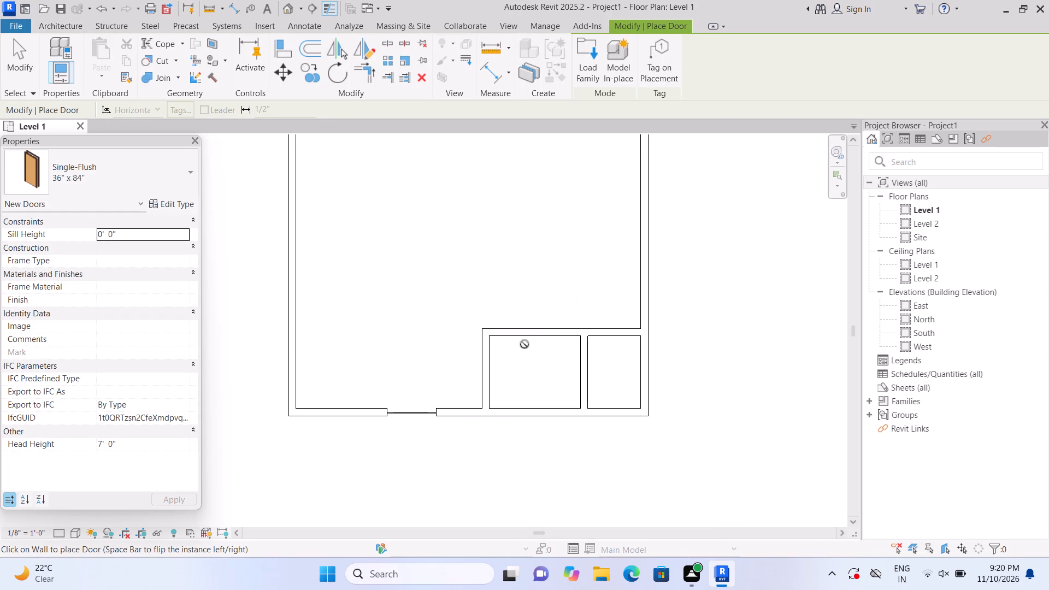
scroll(524, 344, up, 1)
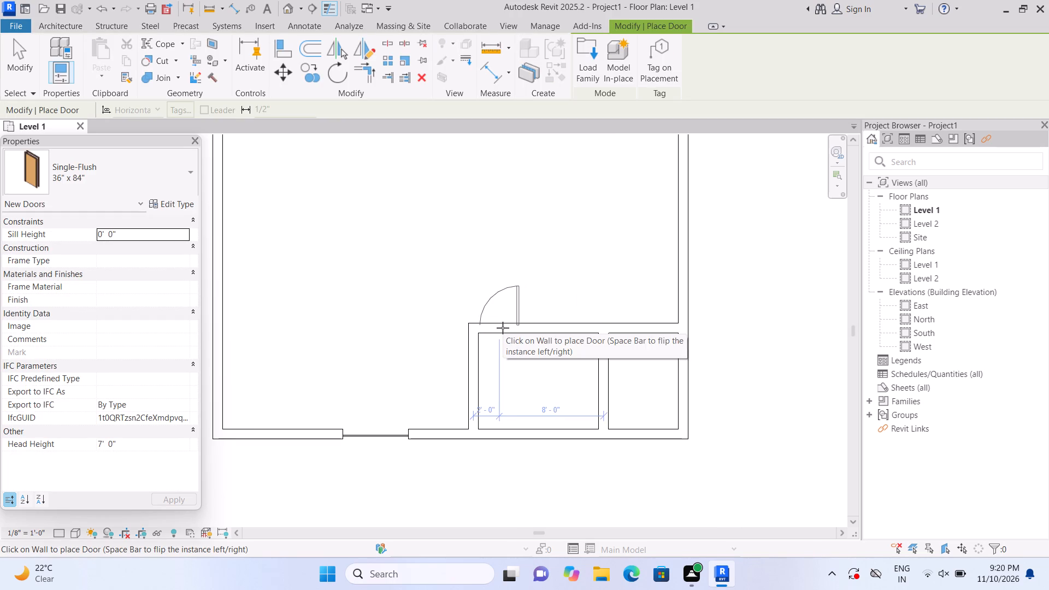
key(space)
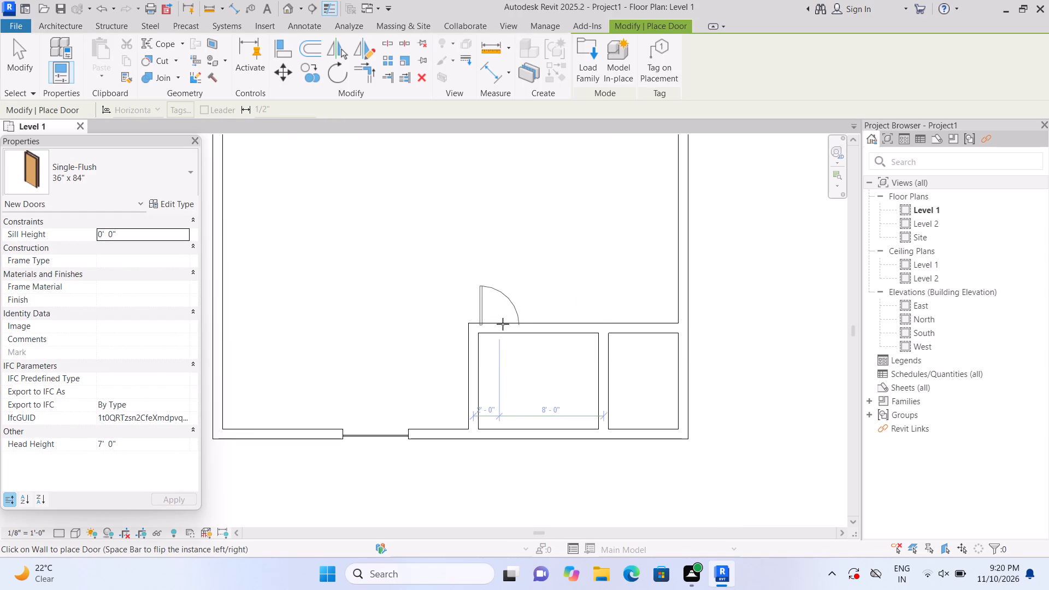
click(503, 324)
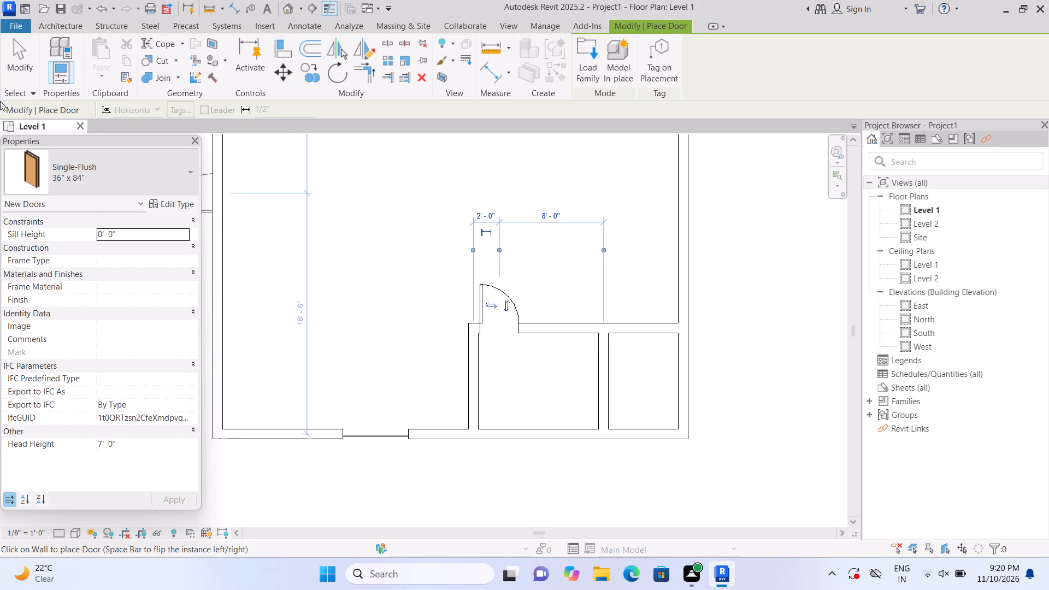
Embed a 2'-6" Curtain Wall 1 segment in the adjoining room's north wall, starting about 5'-0" from its west wall, using Cut Geometry.
click(72, 25)
click(60, 42)
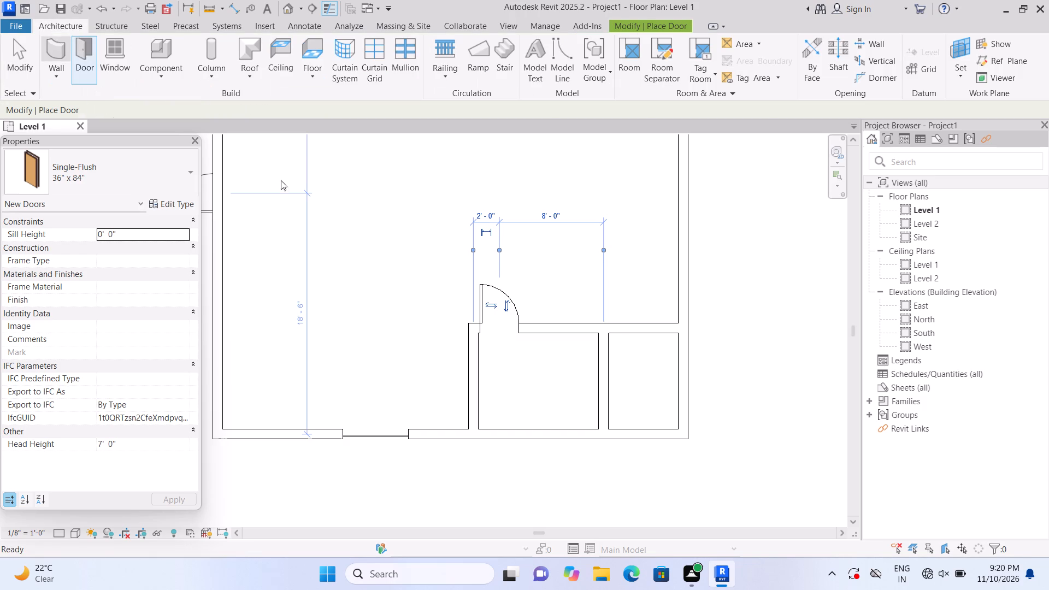
click(541, 326)
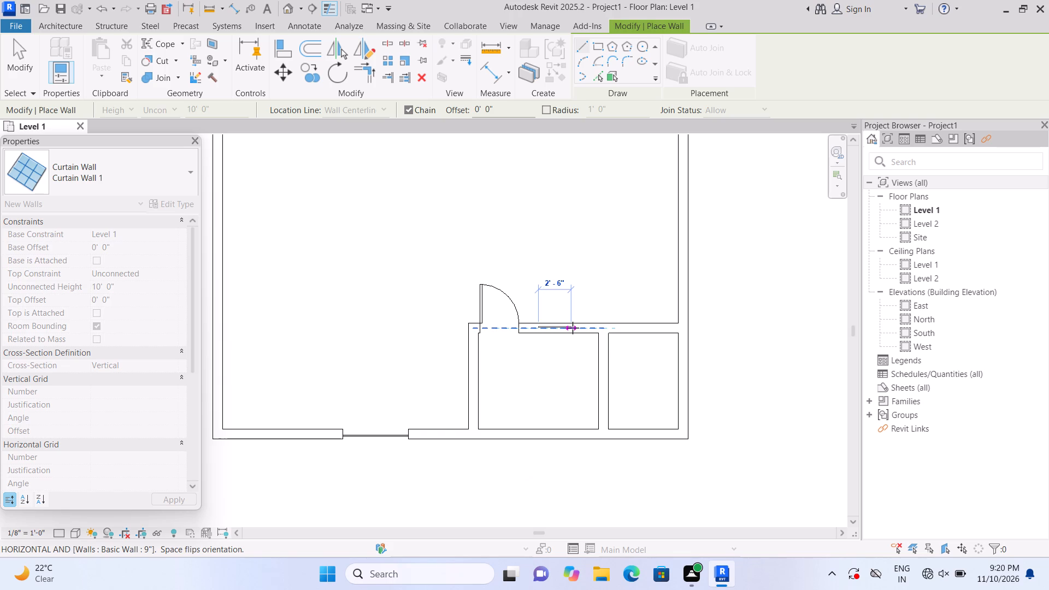
click(573, 328)
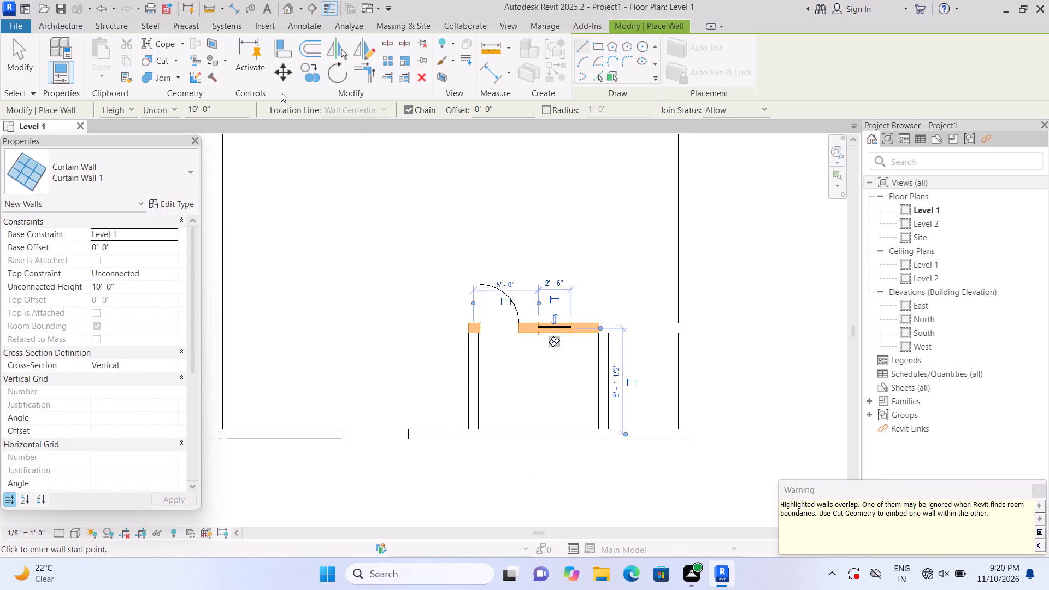
click(173, 60)
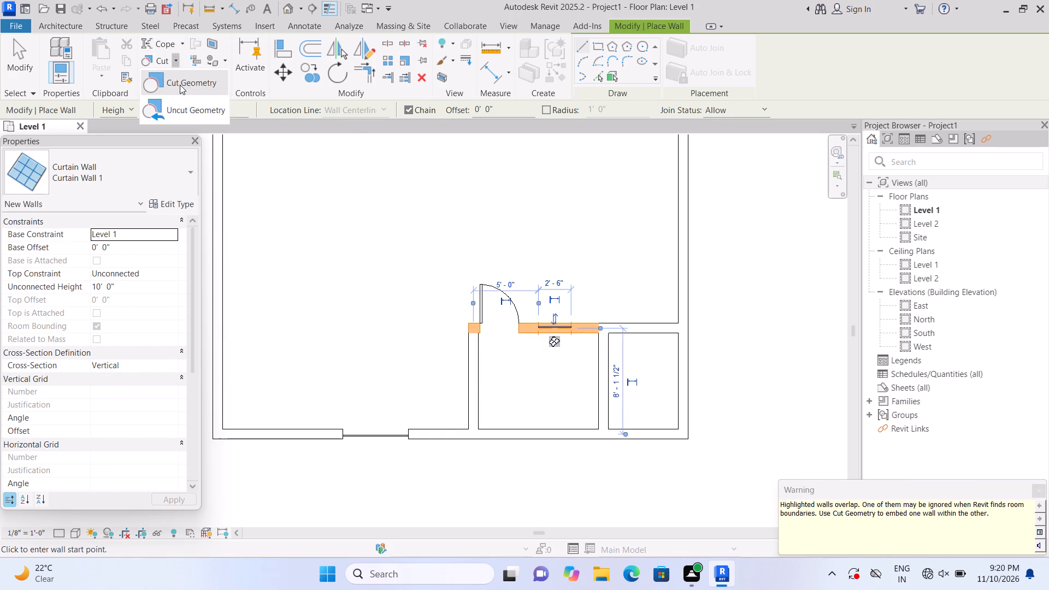
click(180, 85)
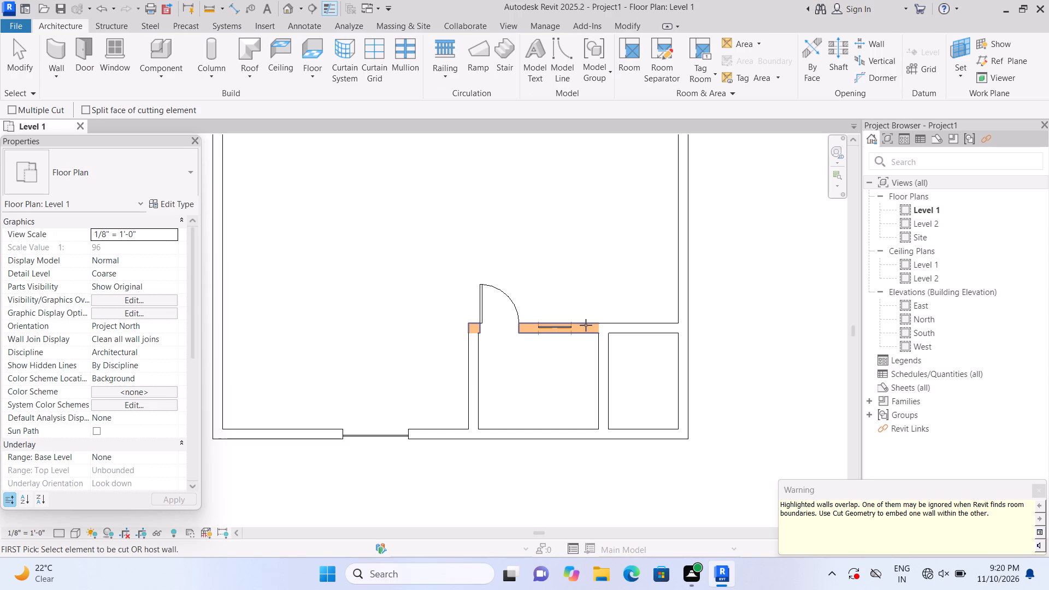
click(586, 325)
click(558, 329)
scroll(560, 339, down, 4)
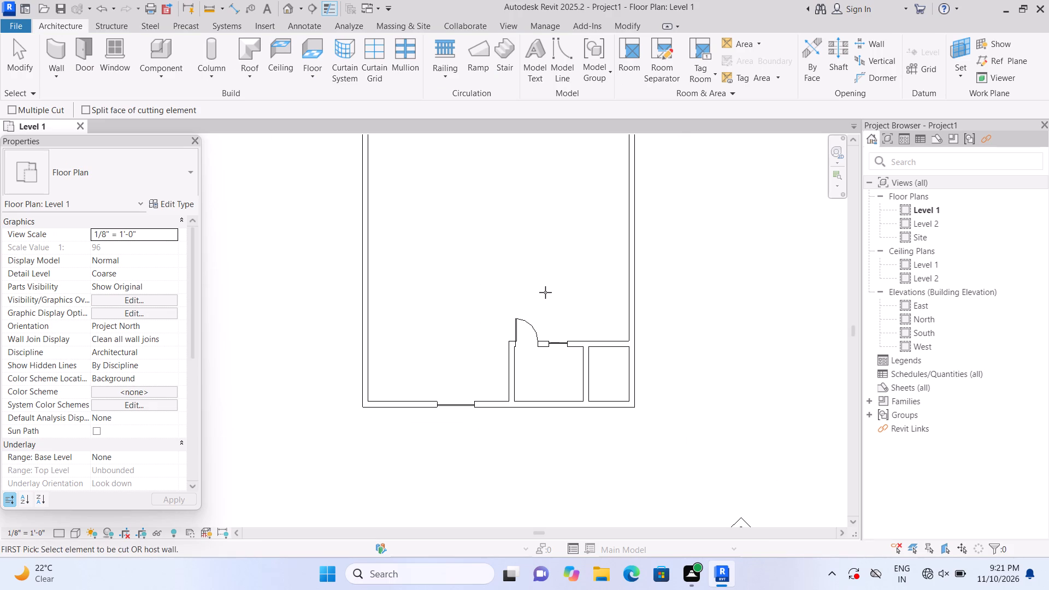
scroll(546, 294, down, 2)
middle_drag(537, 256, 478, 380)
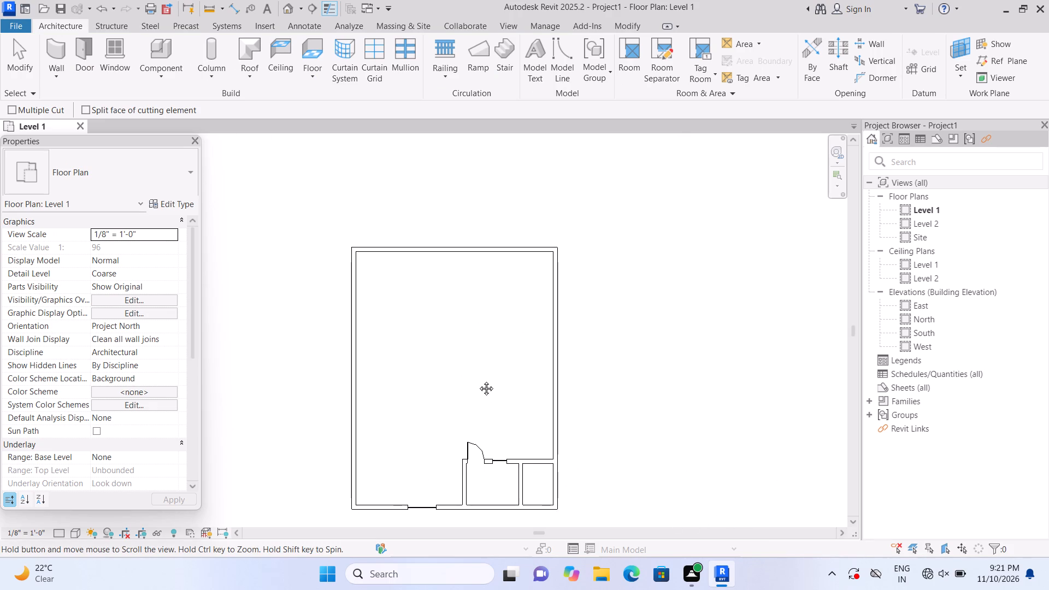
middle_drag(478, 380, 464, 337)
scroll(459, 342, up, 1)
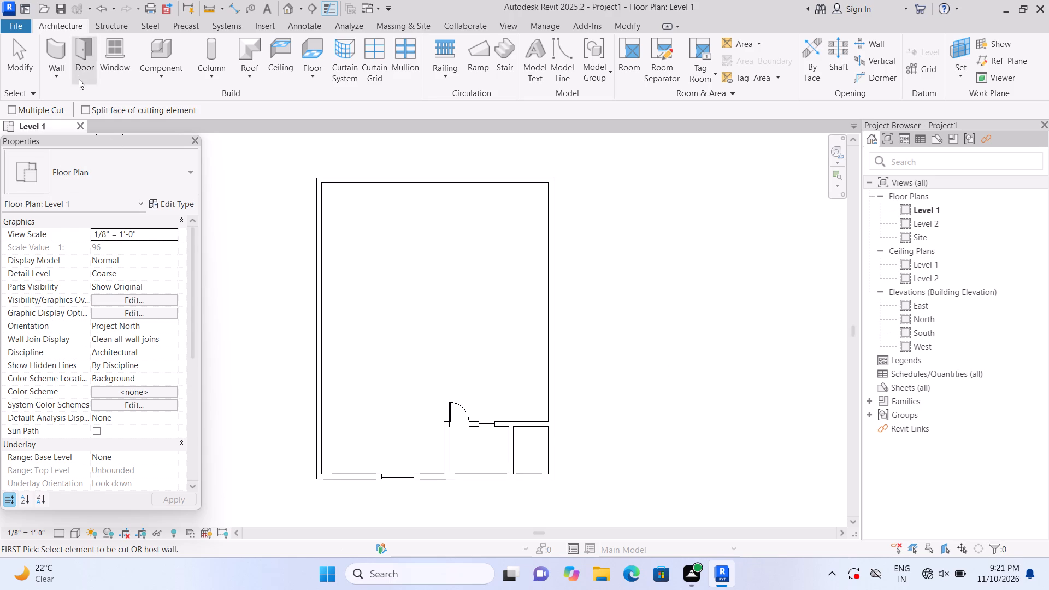
Embed a 6'-0" Curtain Wall 1 segment in the east wall, about 3'-0" north of the interior rooms' north wall, using Cut Geometry.
click(64, 56)
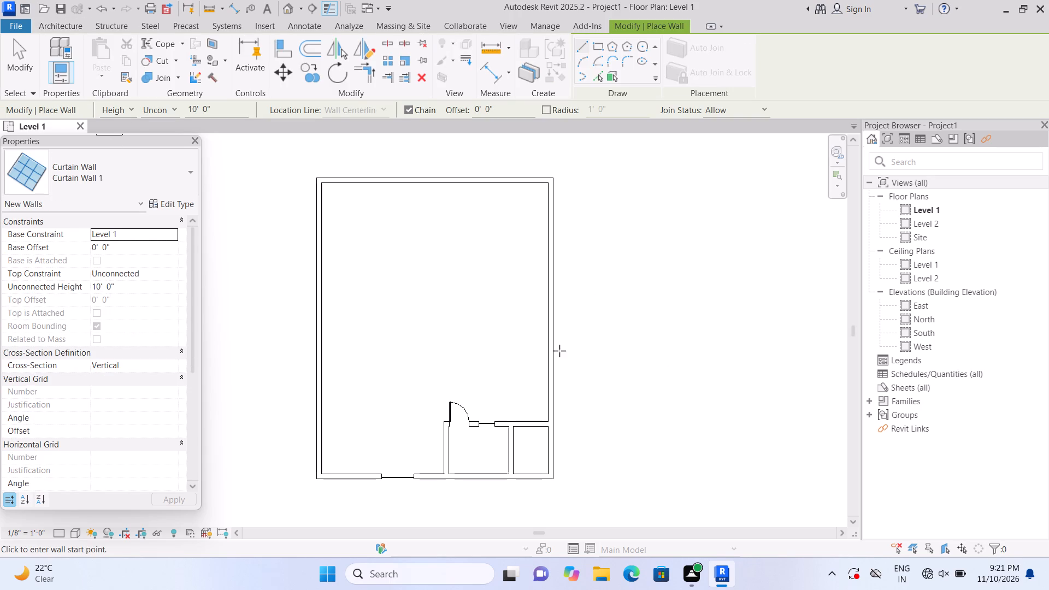
click(553, 404)
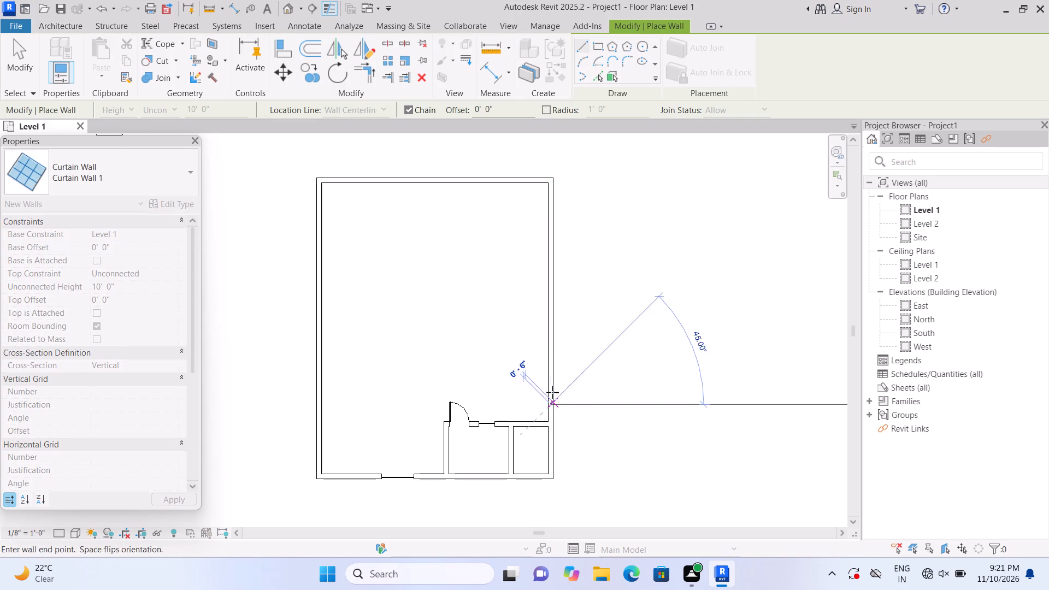
click(547, 364)
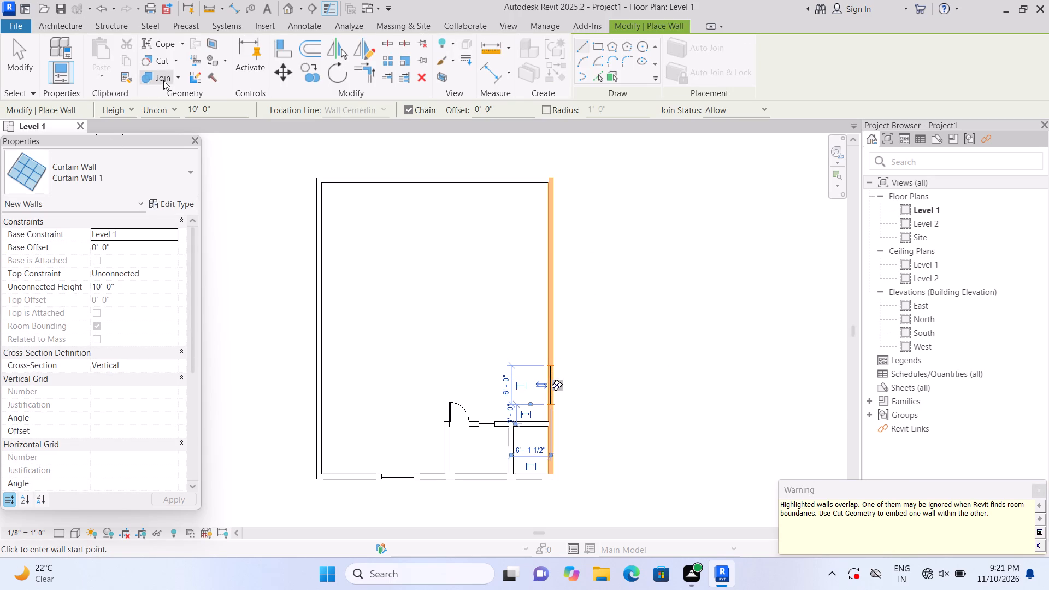
click(173, 59)
click(181, 81)
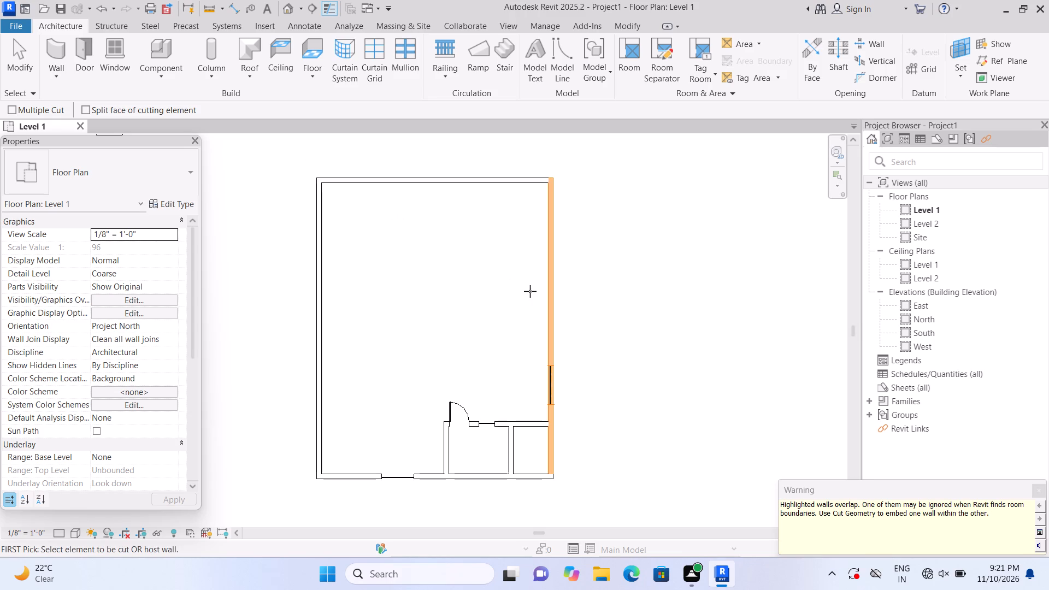
click(548, 303)
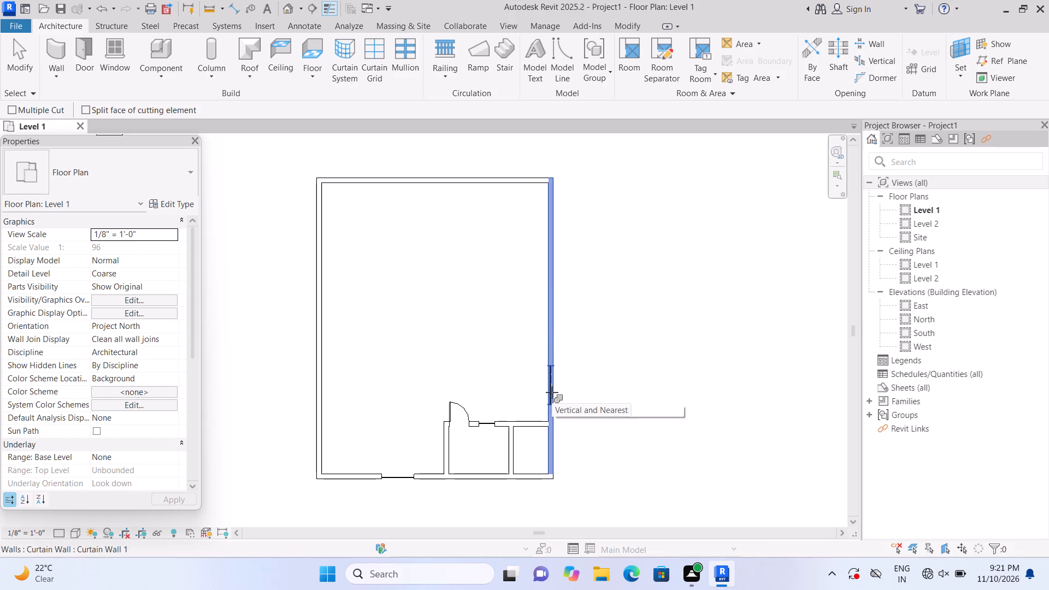
double_click(552, 392)
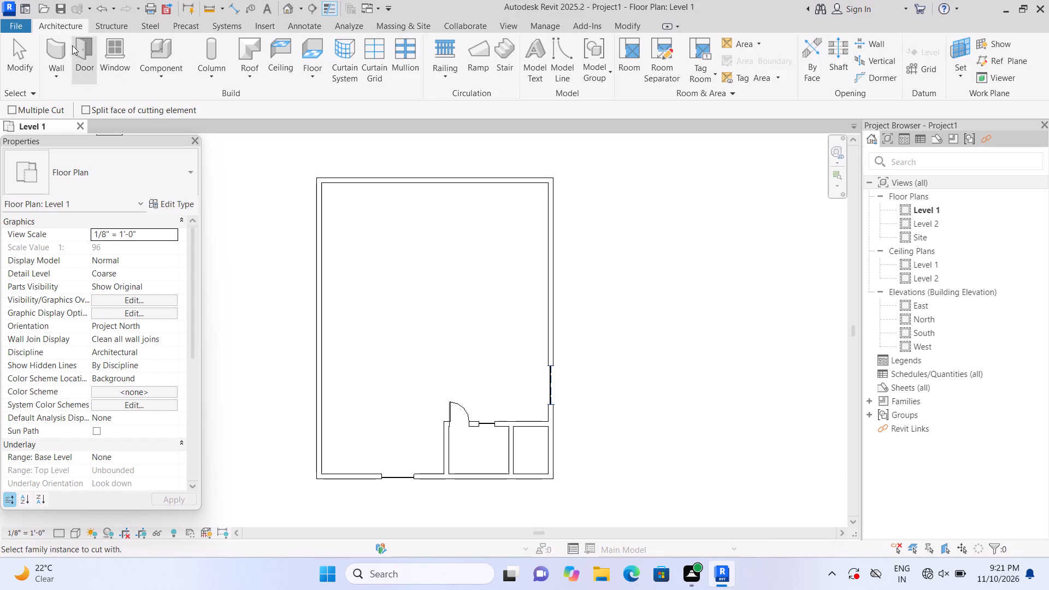
Embed a second 6'-0" Curtain Wall 1 segment in the east wall, about 6'-0" south of the north wall, using Cut Geometry.
click(66, 46)
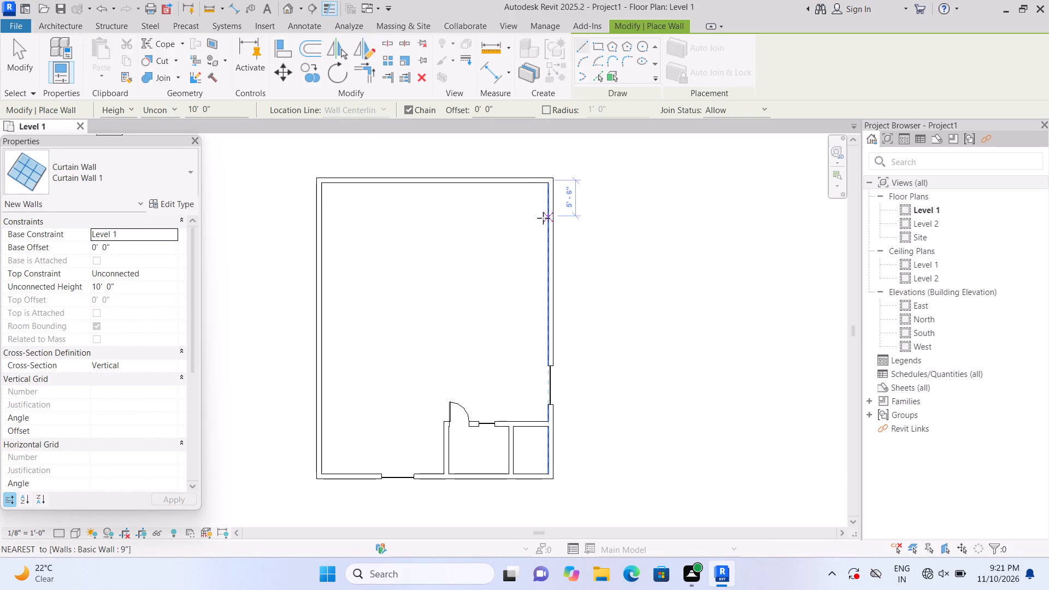
click(546, 220)
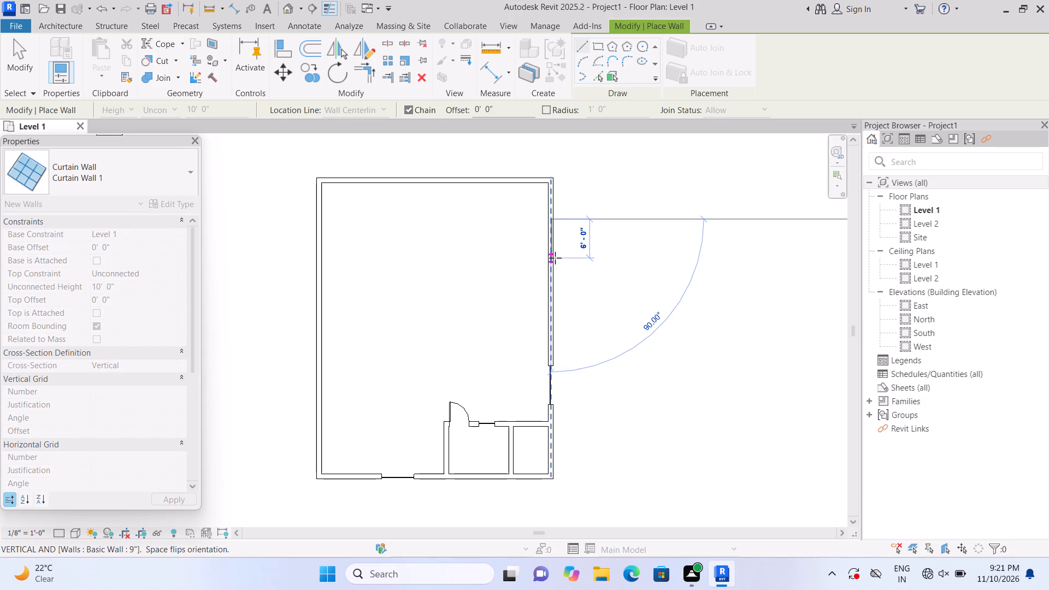
click(555, 258)
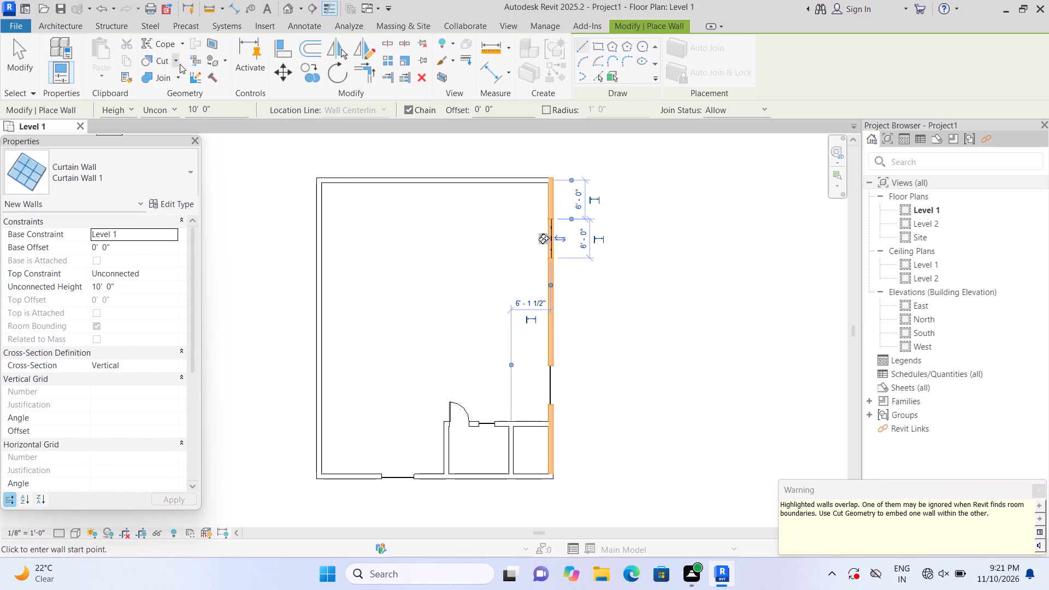
click(175, 61)
click(173, 79)
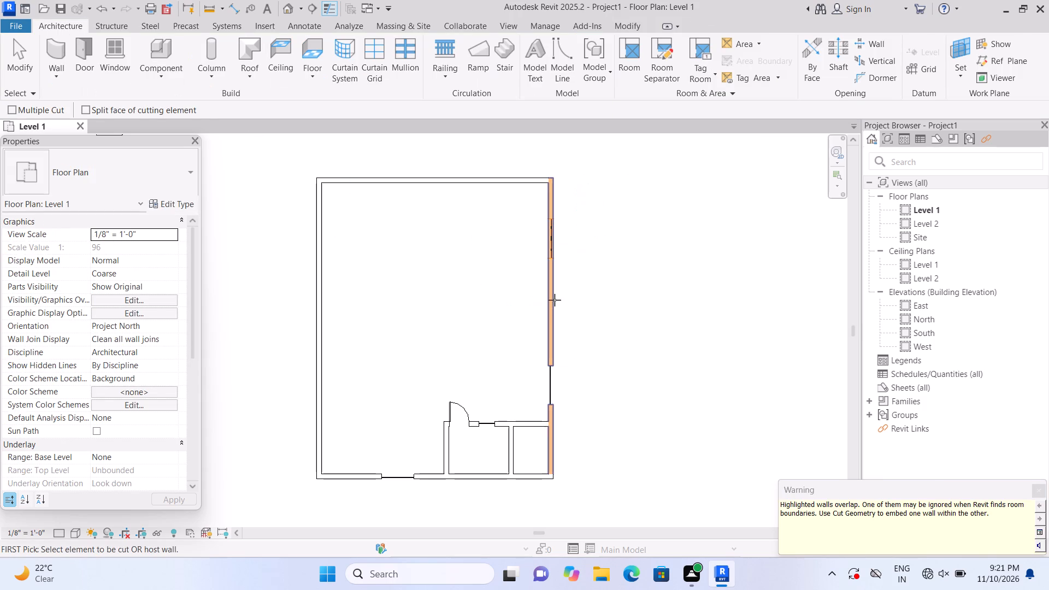
click(555, 300)
click(552, 239)
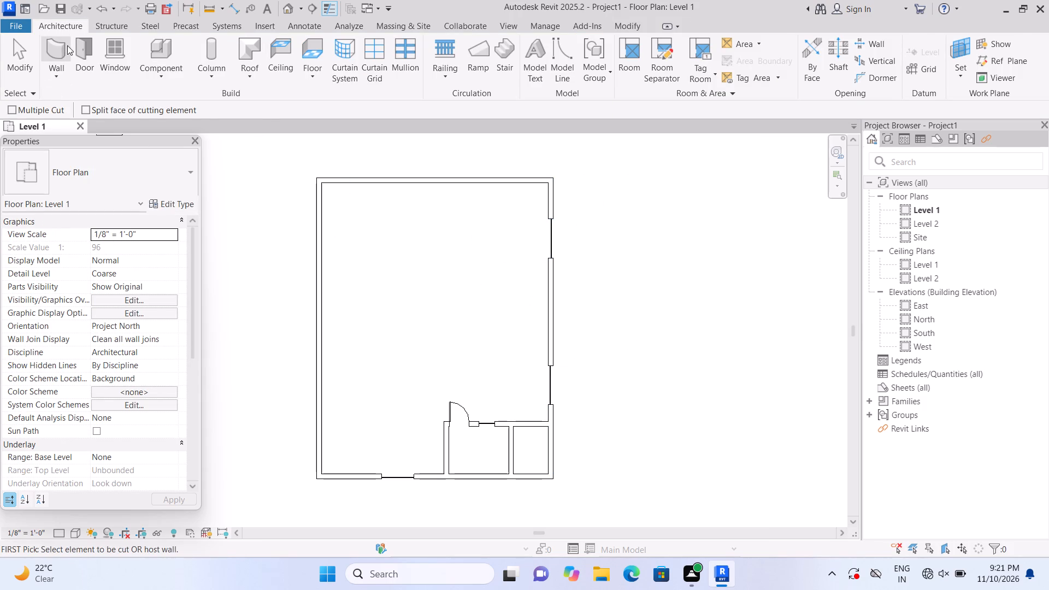
Embed a Curtain Wall 1 segment about 4'-7 1/2" long in the north wall, about 6'-6" from the east wall, using Cut Geometry.
click(63, 49)
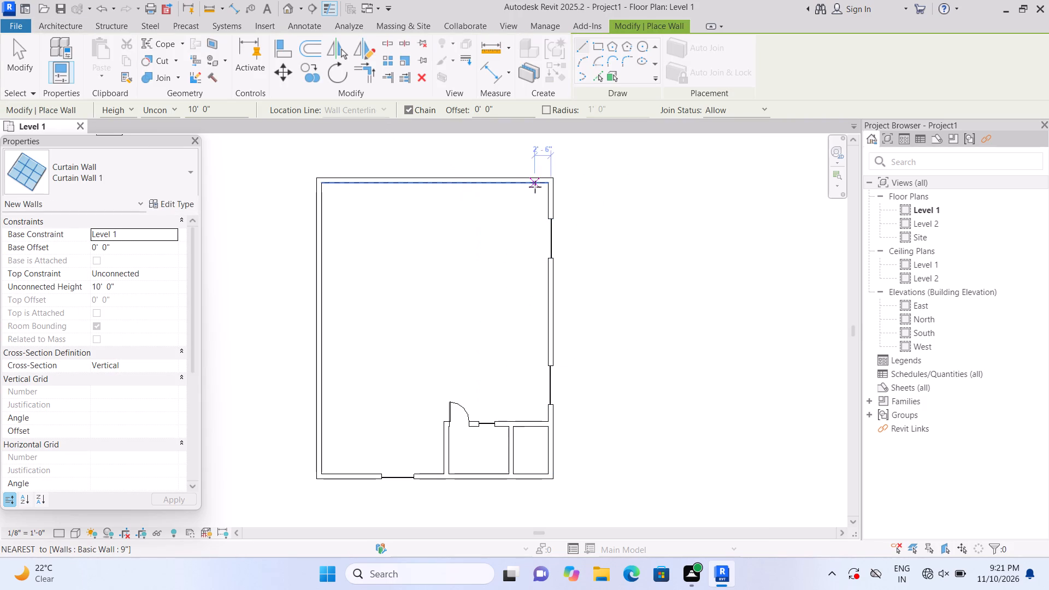
click(512, 184)
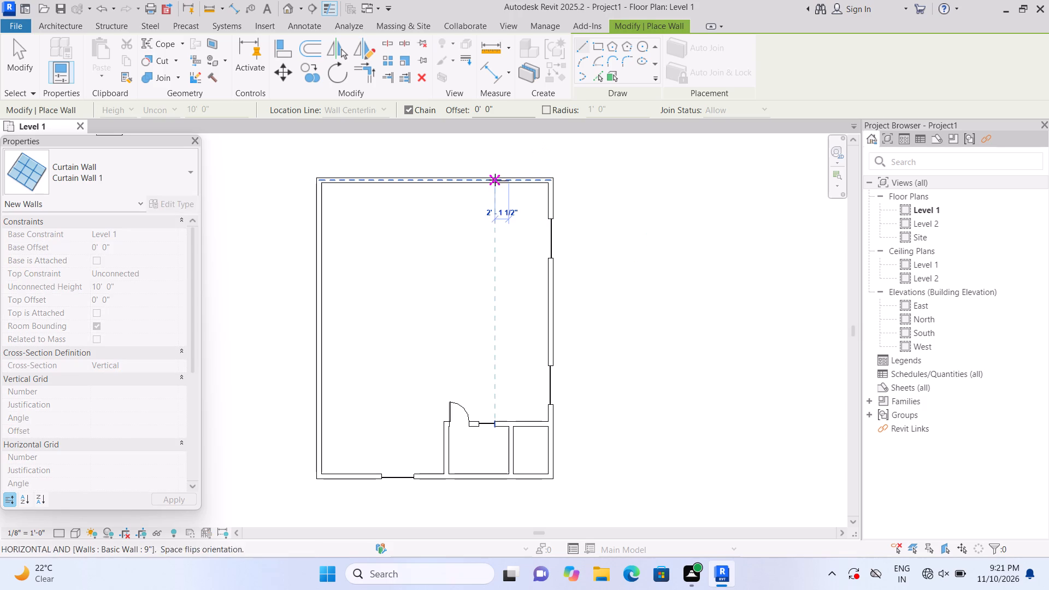
click(483, 179)
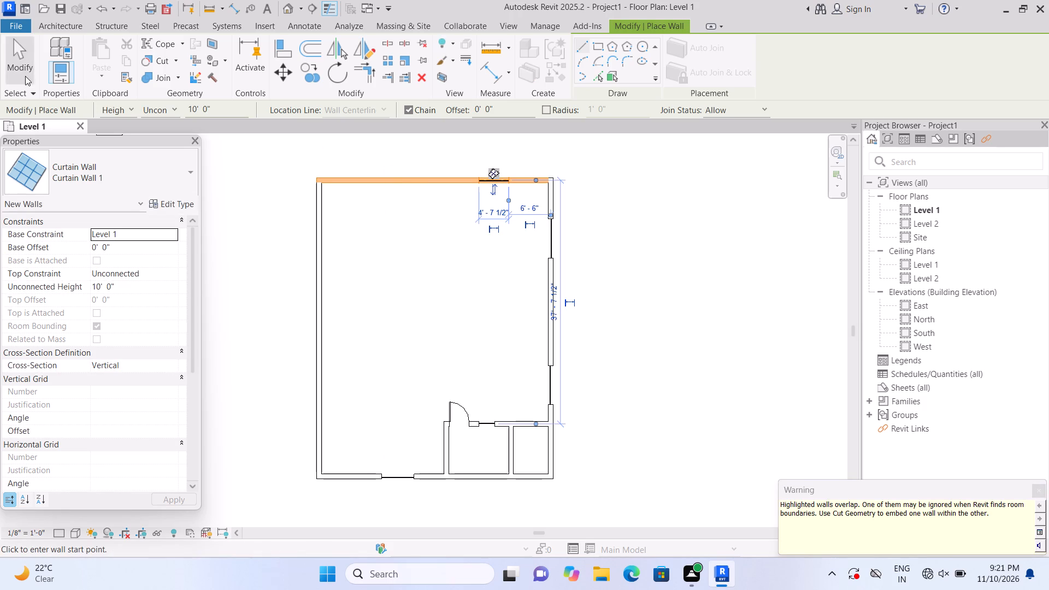
click(175, 61)
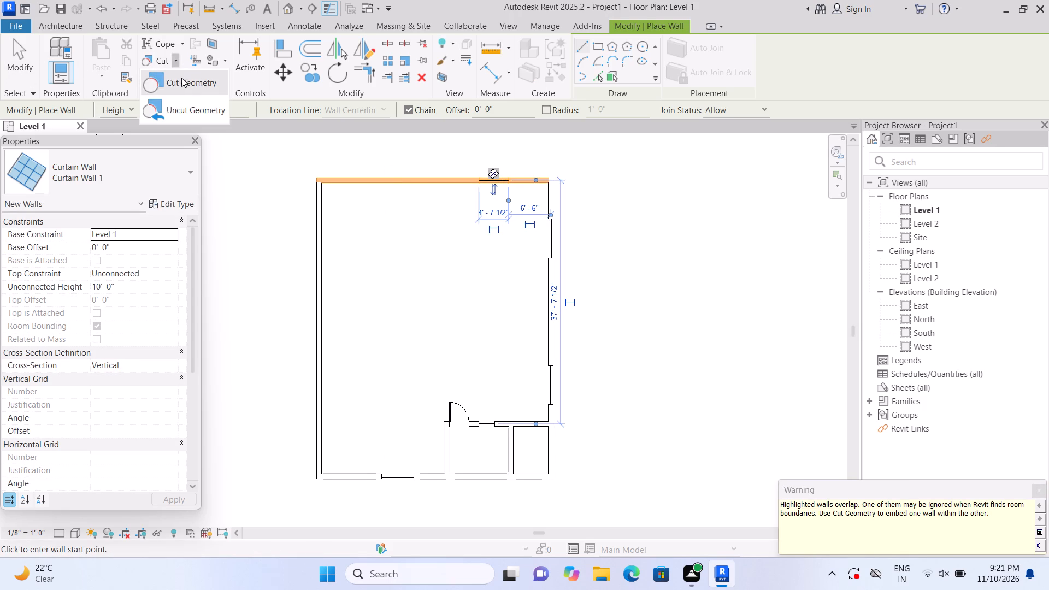
click(181, 78)
click(423, 179)
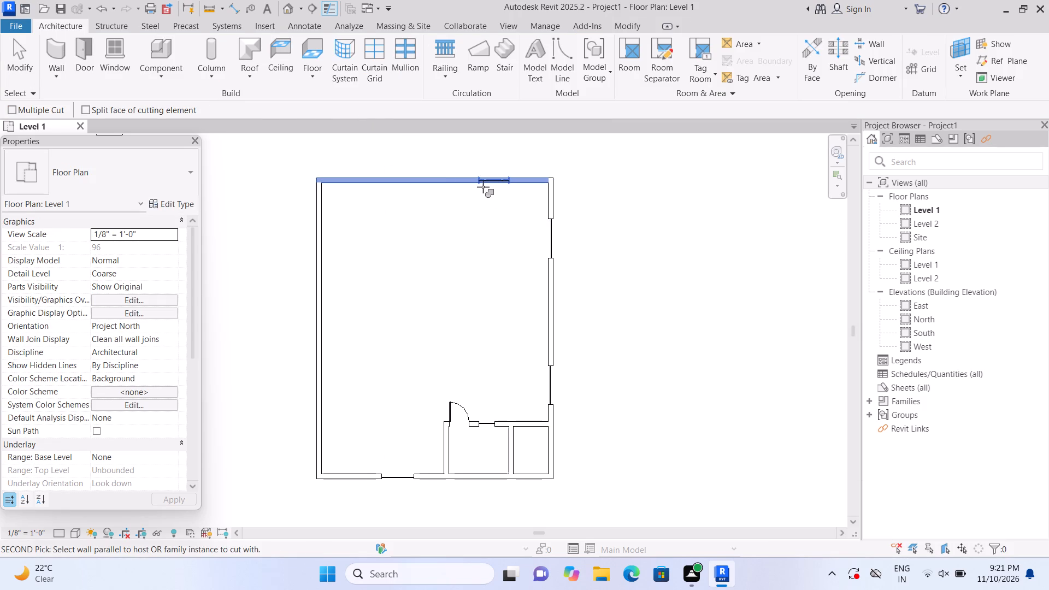
click(489, 183)
Embed a Curtain Wall 1 segment about 4'-1 1/2" long in the north wall, about 5'-6" from the west wall, using Cut Geometry.
click(52, 47)
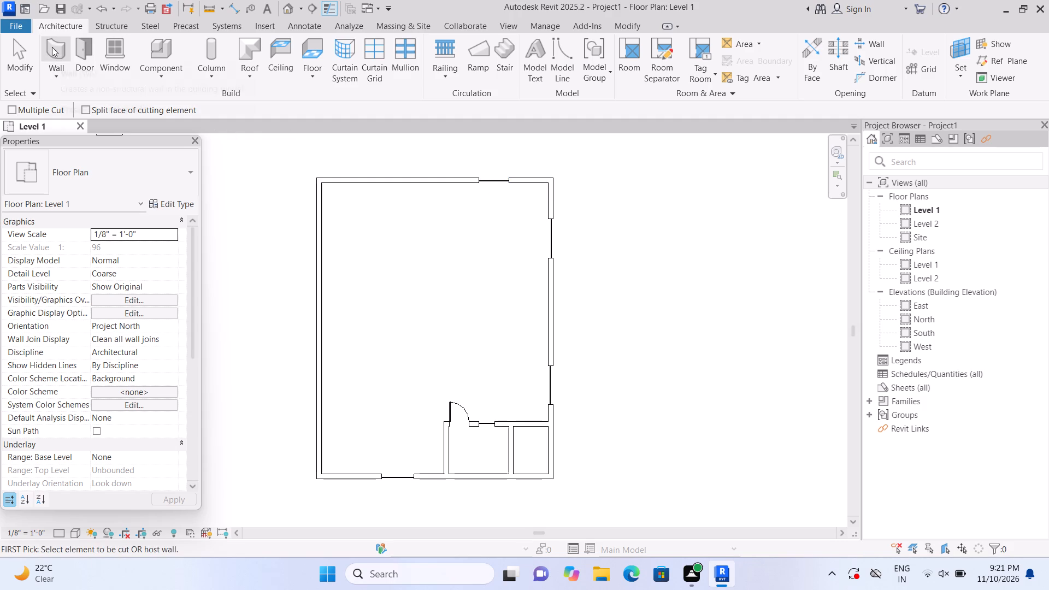
double_click(357, 181)
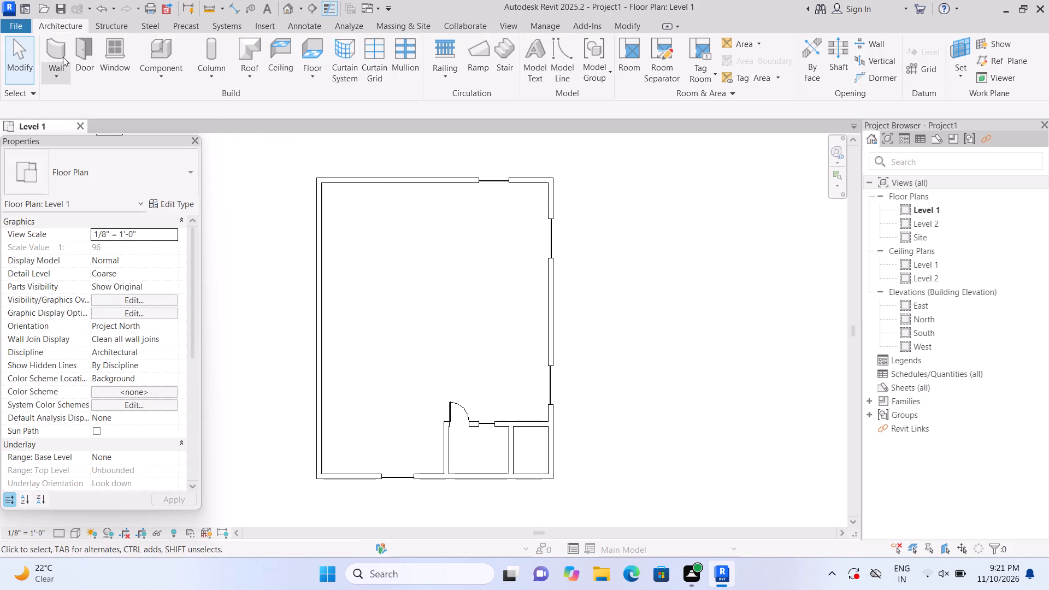
click(60, 53)
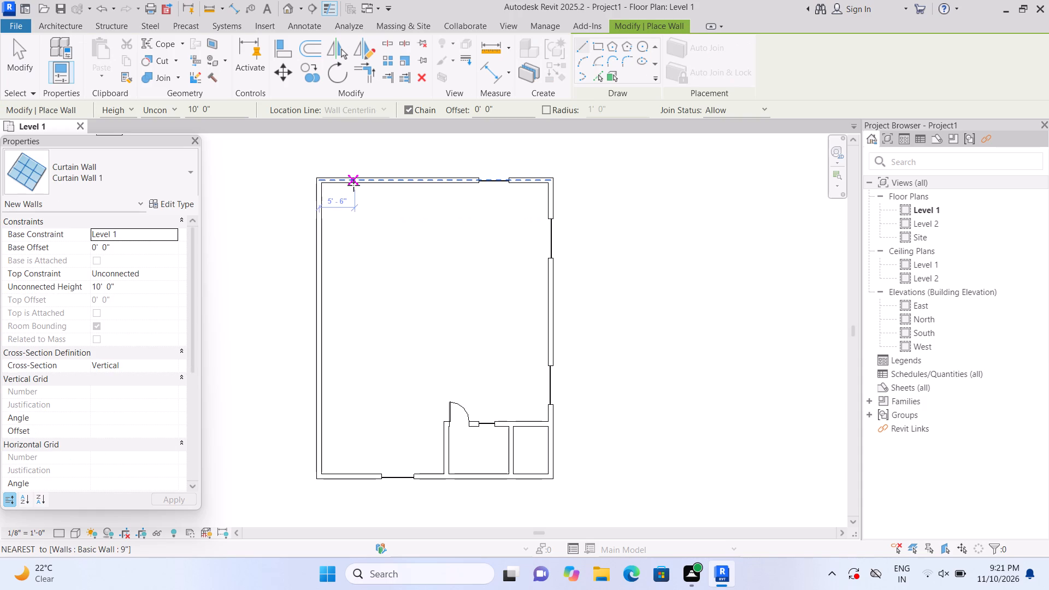
click(353, 185)
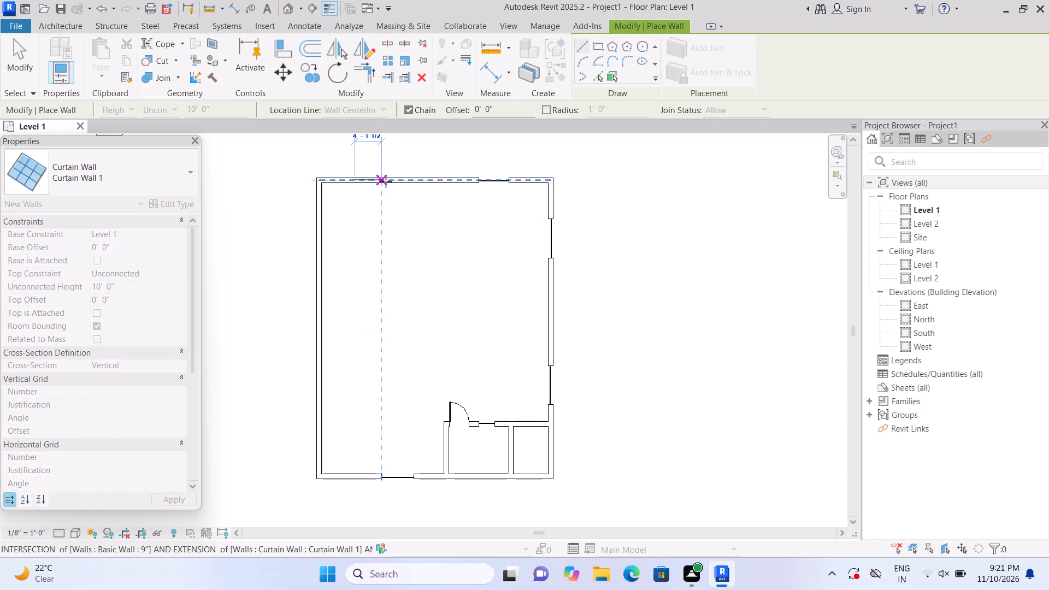
click(384, 184)
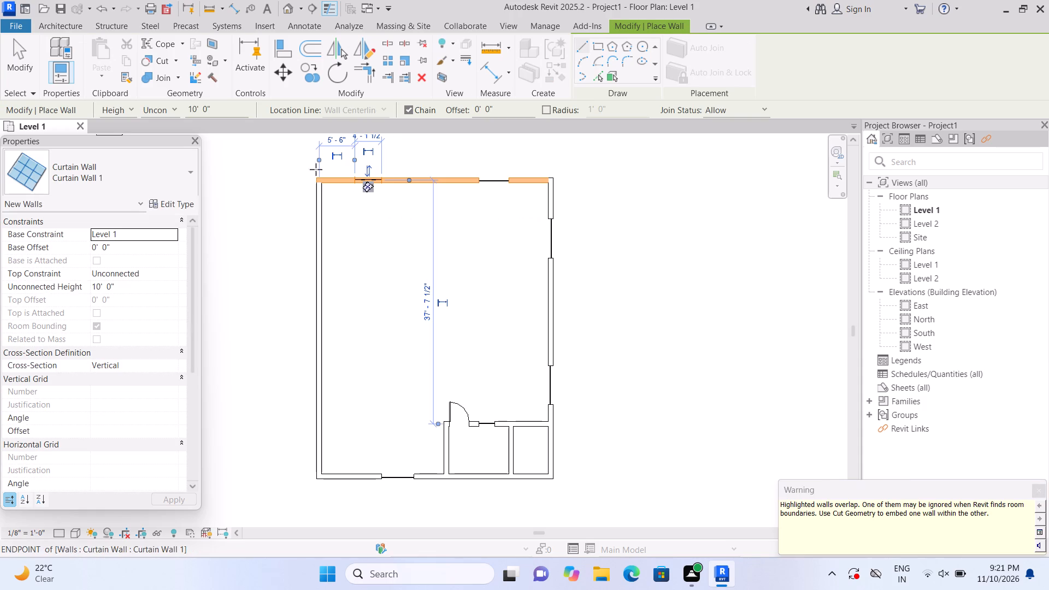
click(177, 61)
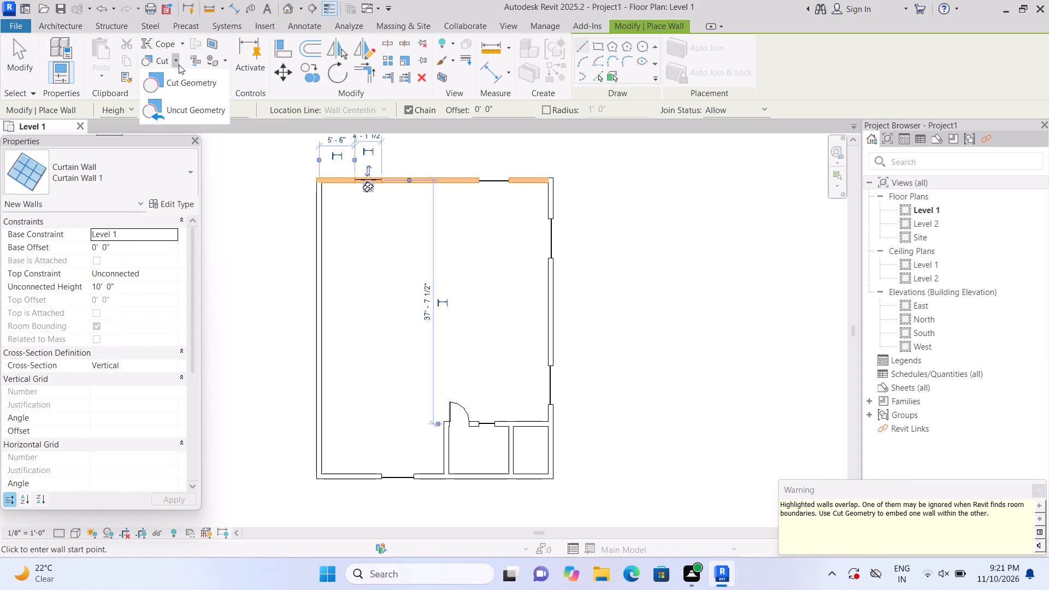
click(186, 85)
click(421, 178)
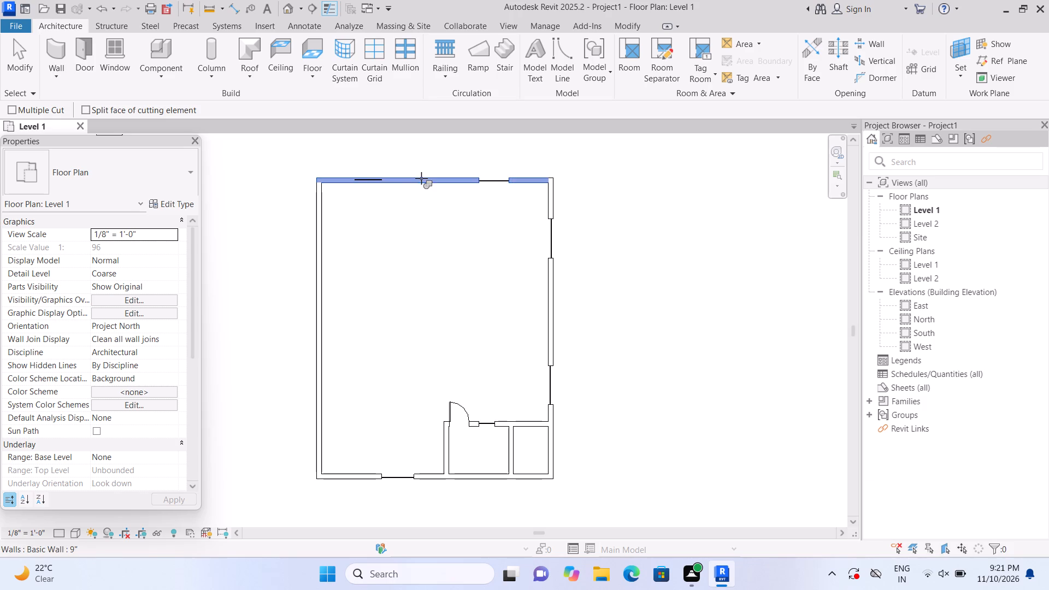
click(364, 180)
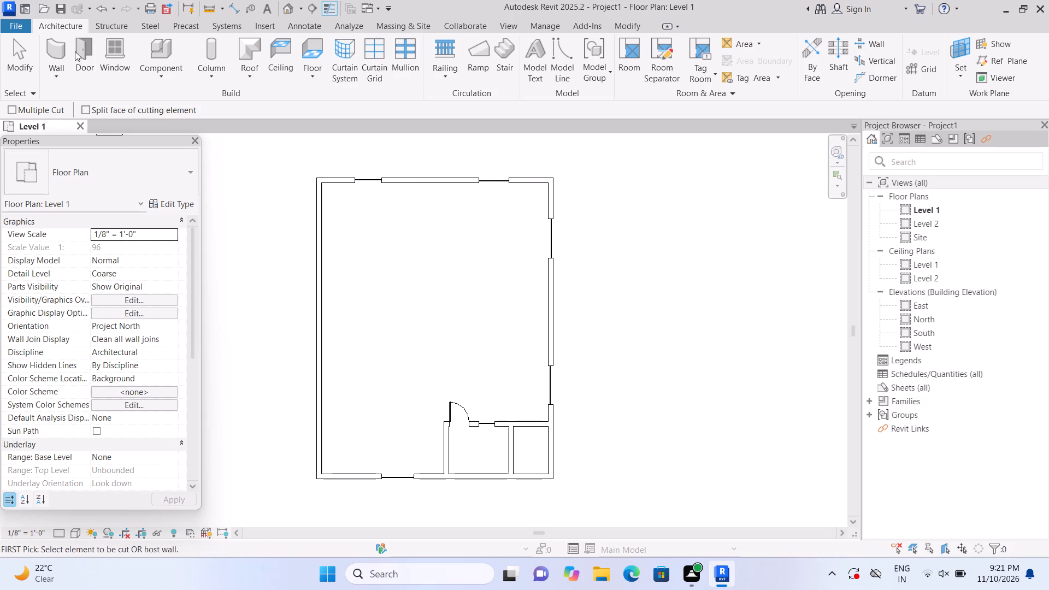
Embed a 6'-0" Curtain Wall 1 segment in the west wall, about 6'-0" south of the north wall, using Cut Geometry.
click(62, 50)
scroll(382, 308, down, 1)
scroll(373, 301, up, 1)
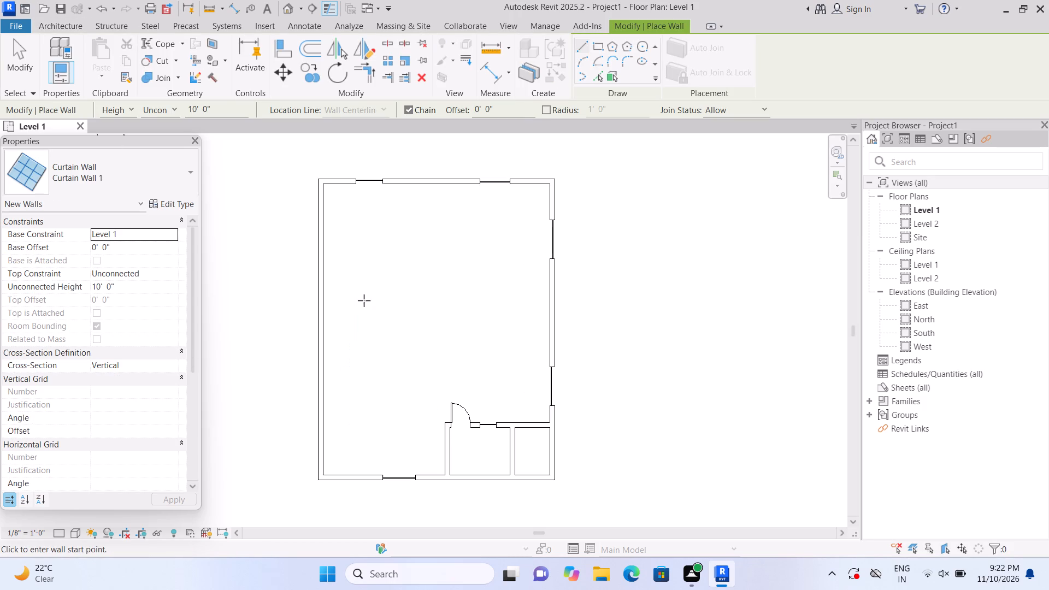
click(316, 221)
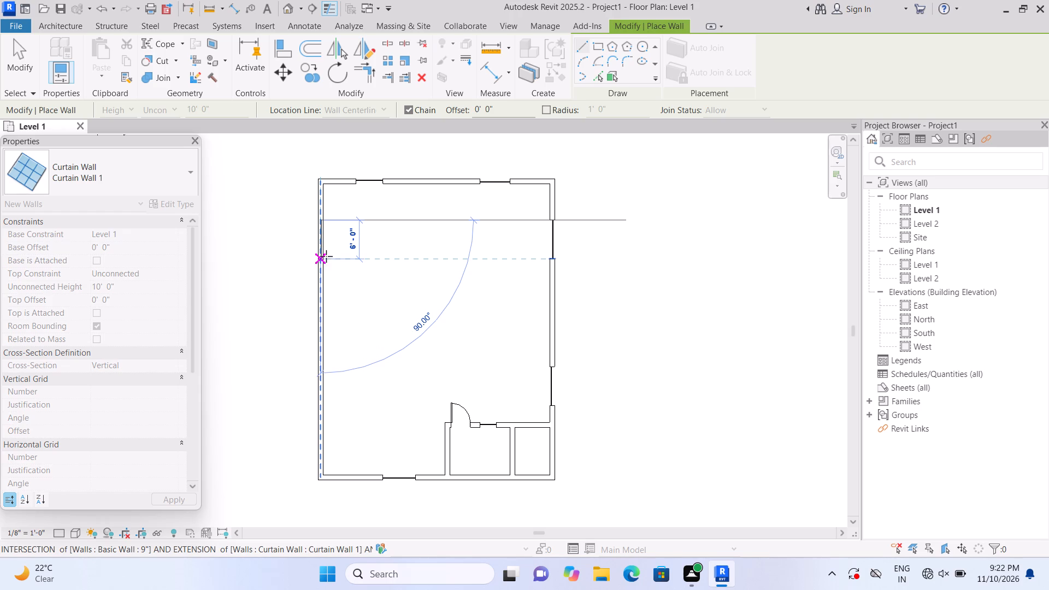
click(326, 253)
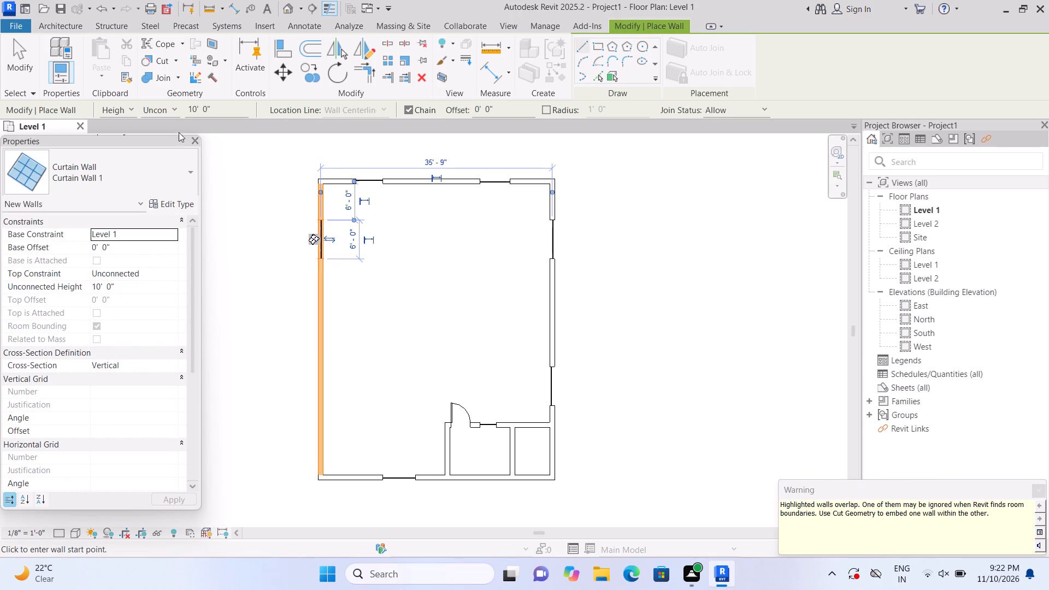
click(179, 62)
click(179, 81)
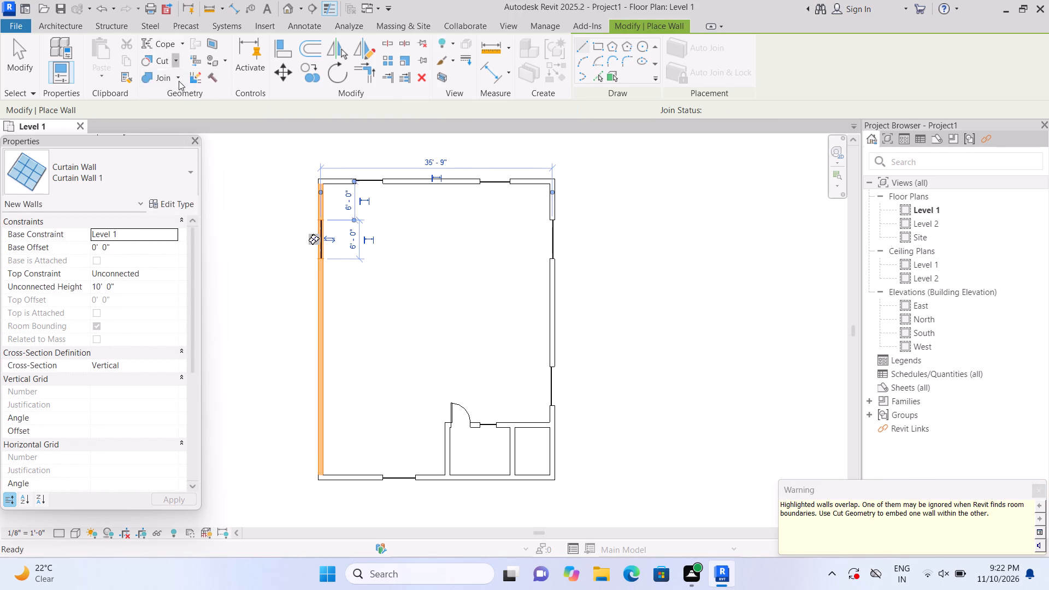
click(328, 294)
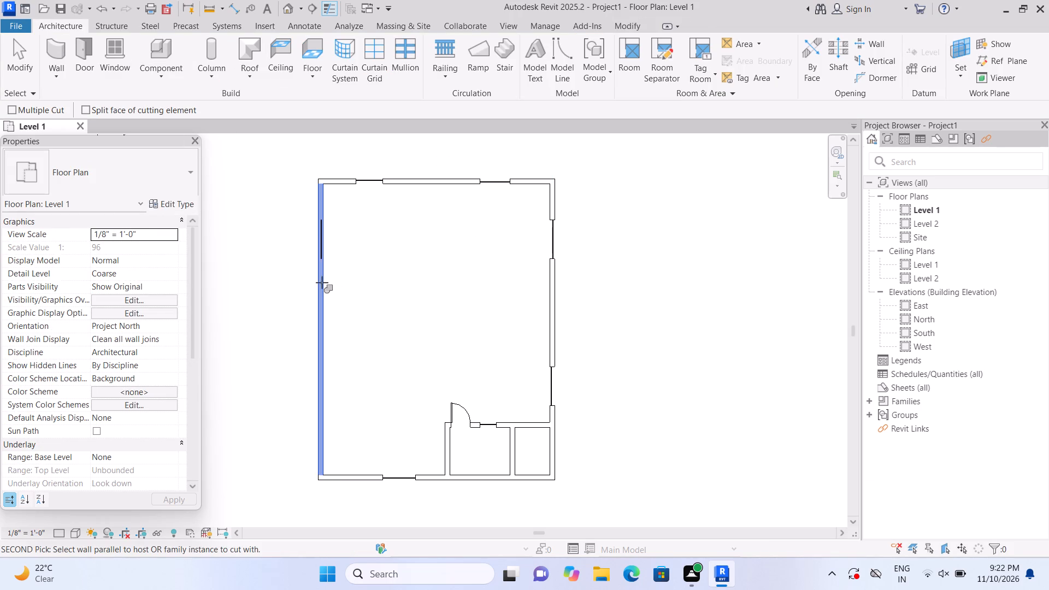
click(317, 244)
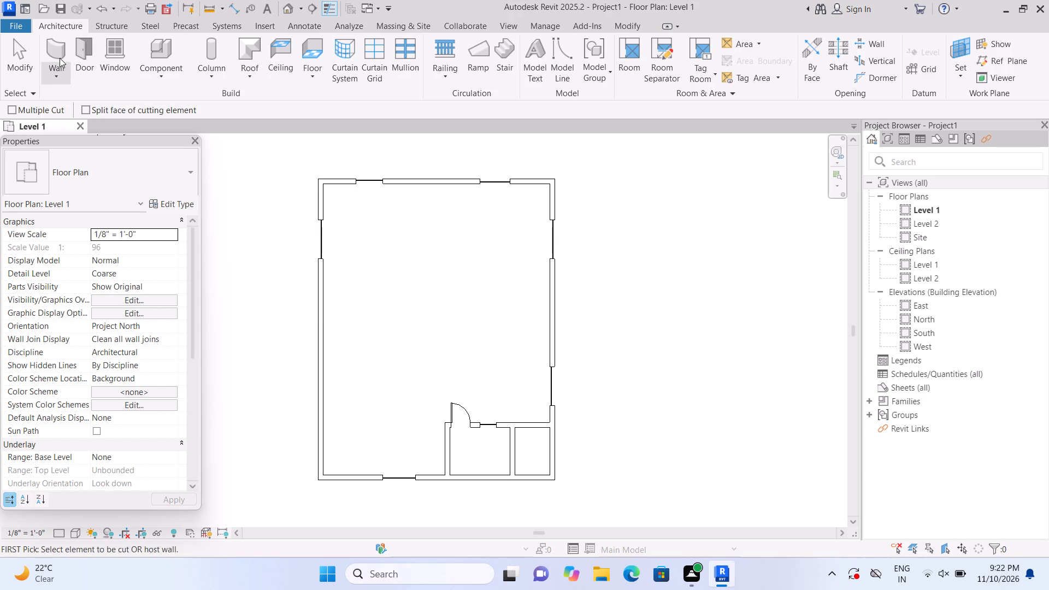
Embed a Curtain Wall 1 segment in the southern part of the west wall, using Cut Geometry.
click(60, 58)
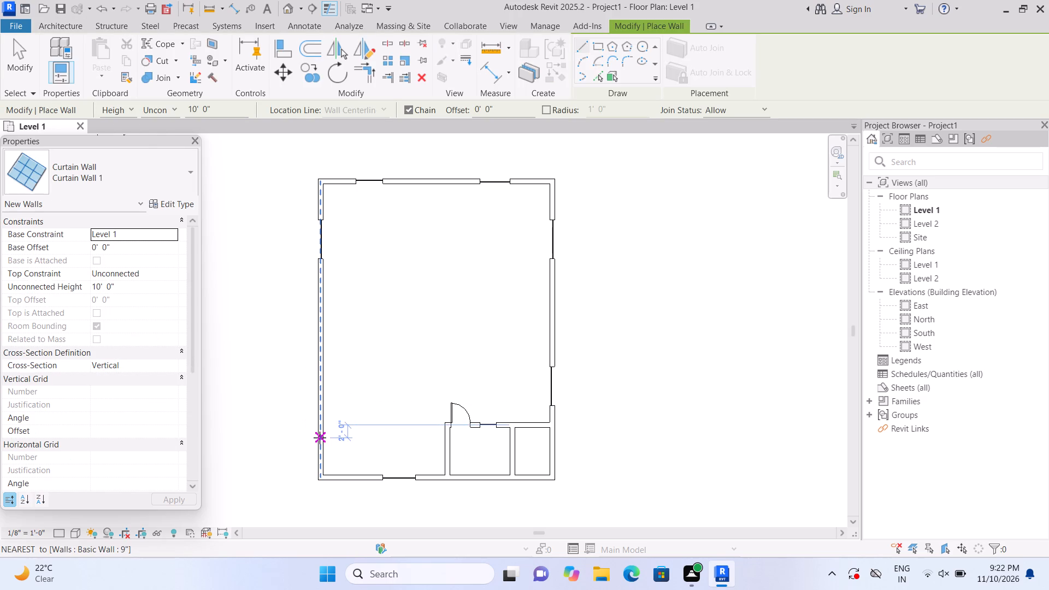
click(320, 440)
double_click(316, 405)
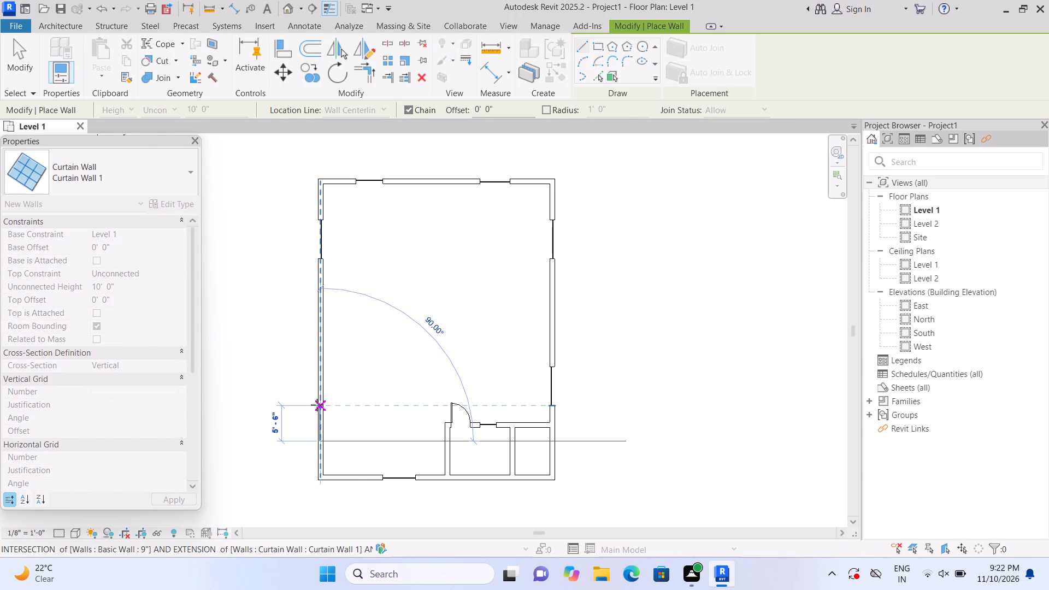
click(172, 60)
double_click(172, 81)
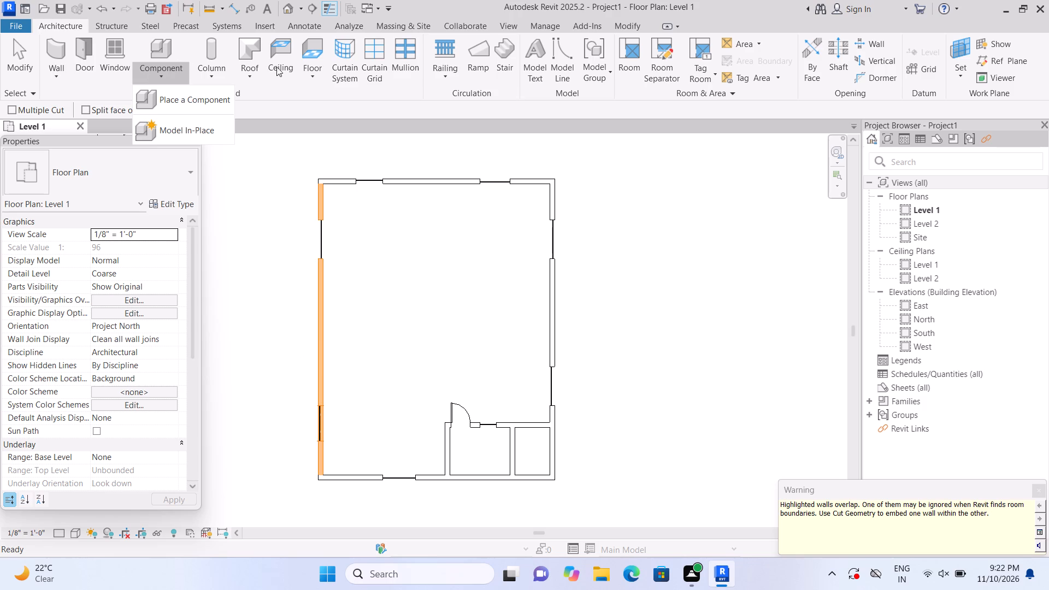
double_click(558, 58)
click(174, 62)
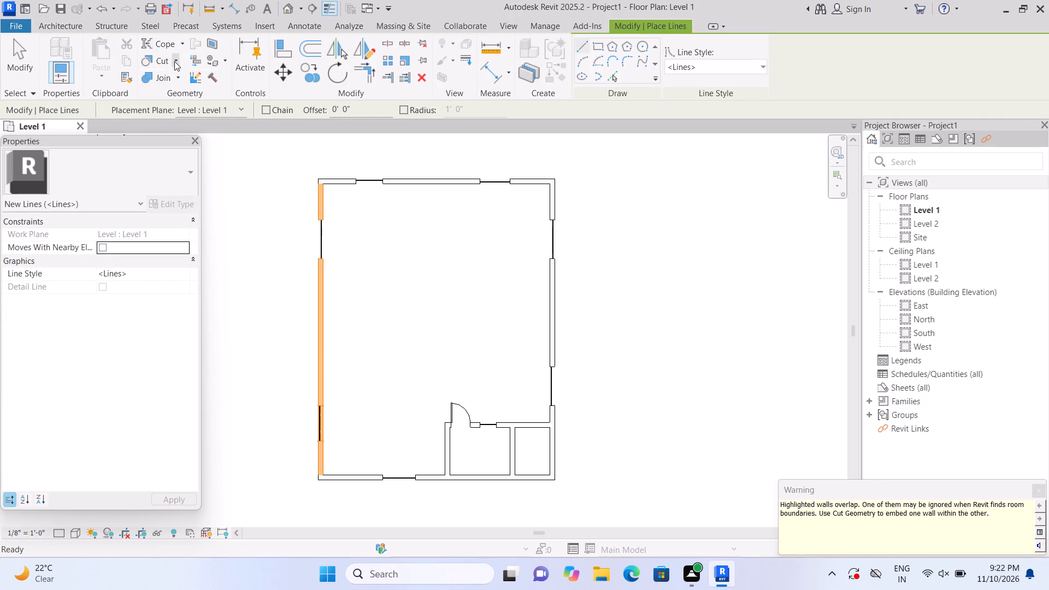
click(179, 84)
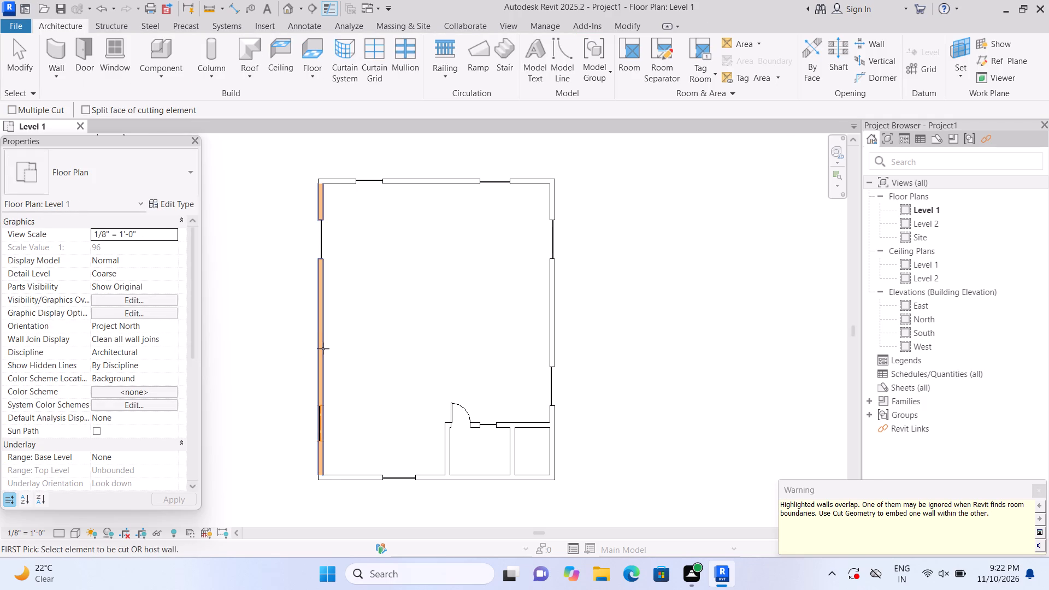
click(323, 349)
click(320, 424)
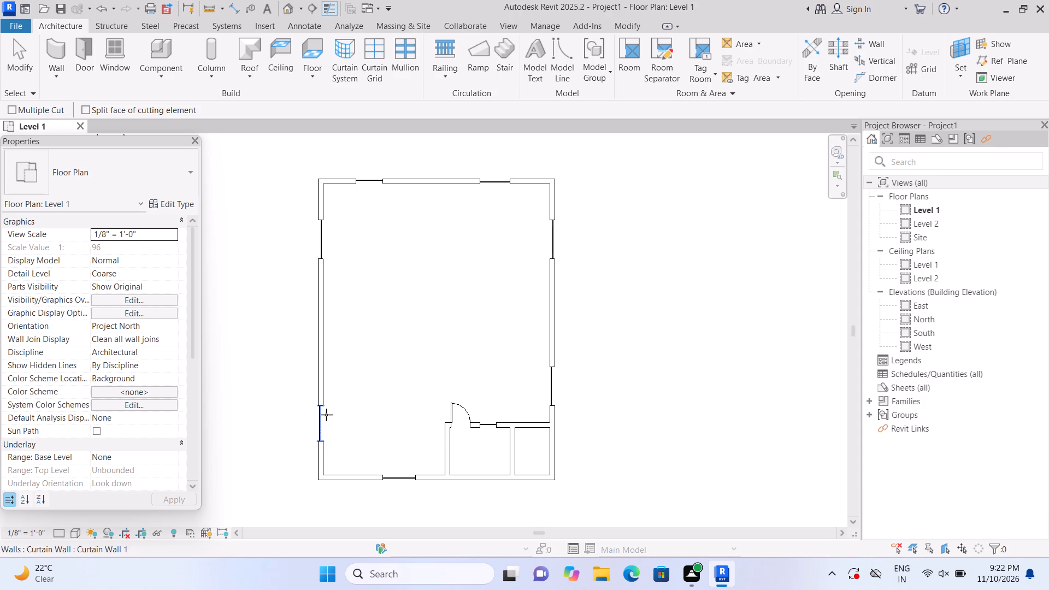
Split the south wall where it meets the inner west and east faces of the room that has the door.
scroll(350, 381, down, 1)
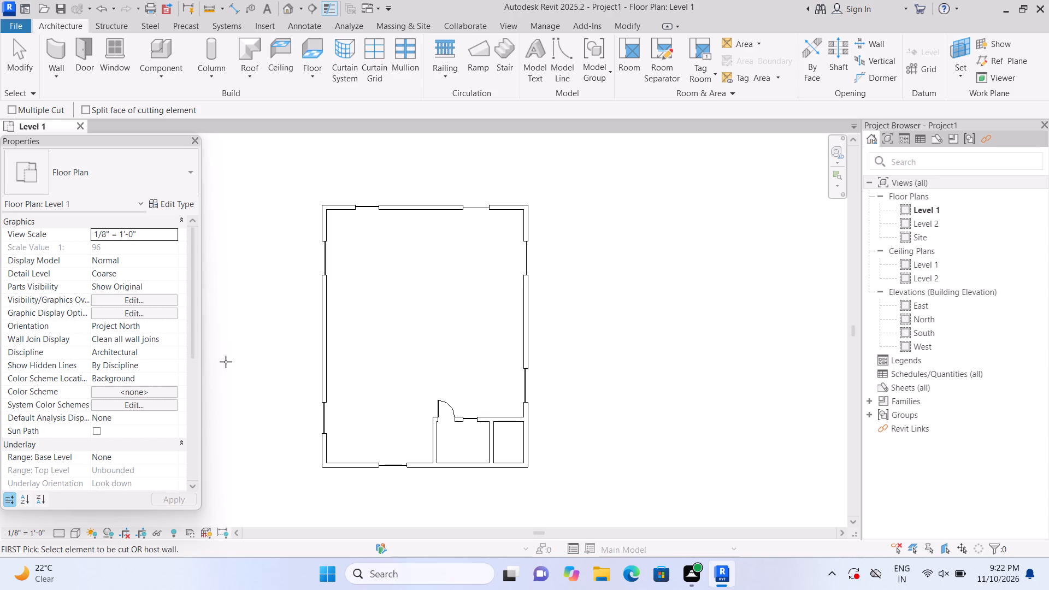
scroll(280, 471, up, 2)
scroll(280, 470, down, 1)
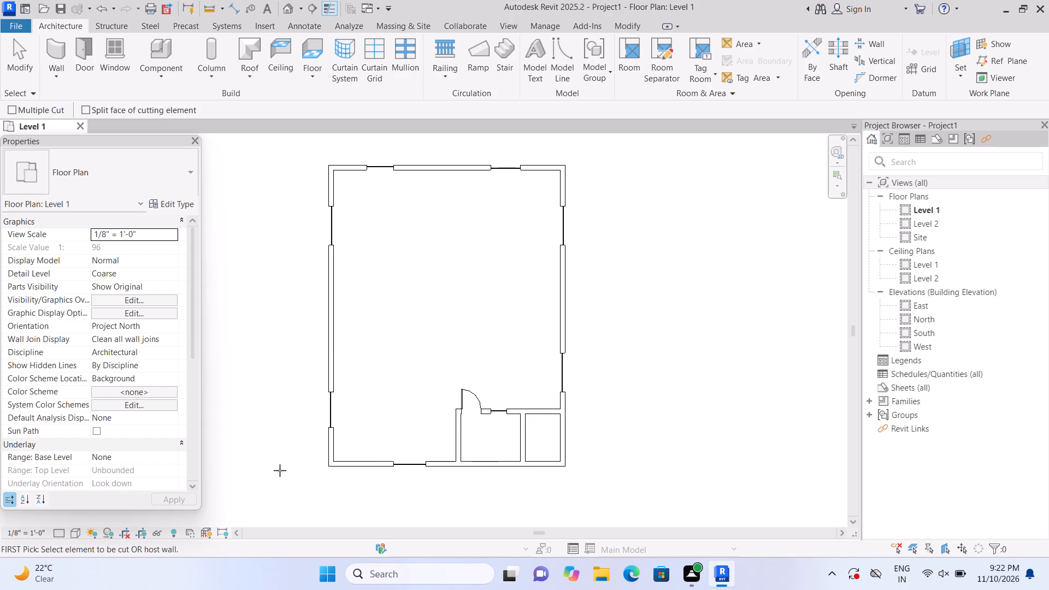
scroll(574, 509, up, 2)
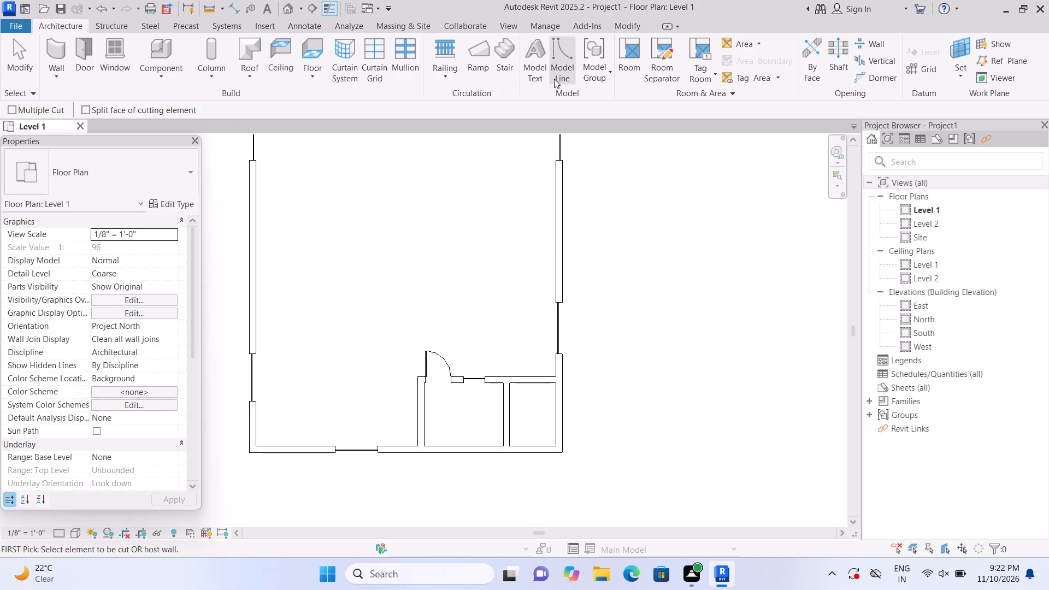
click(554, 79)
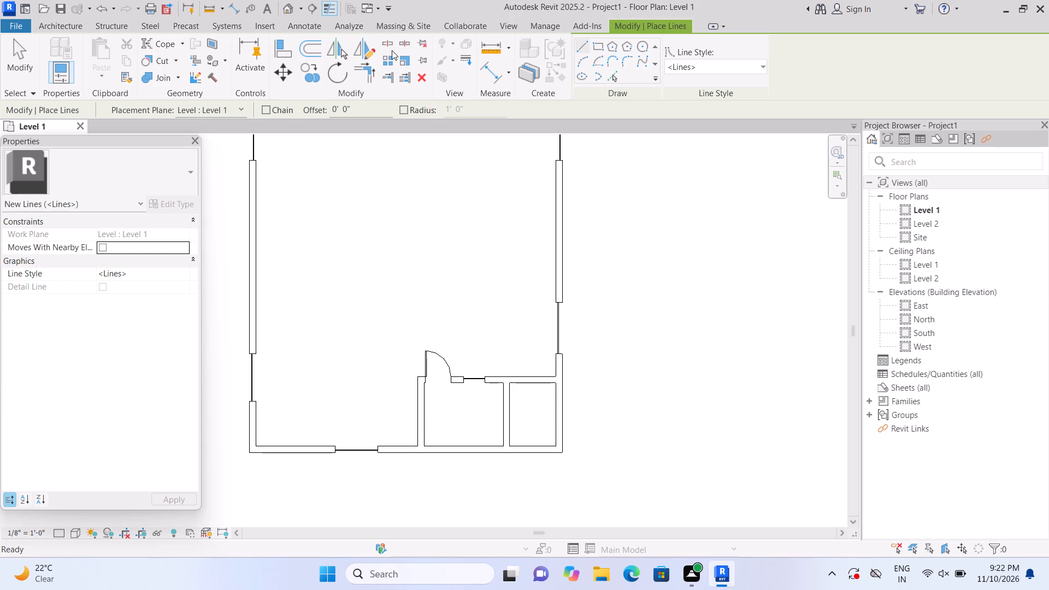
click(390, 47)
scroll(454, 432, up, 6)
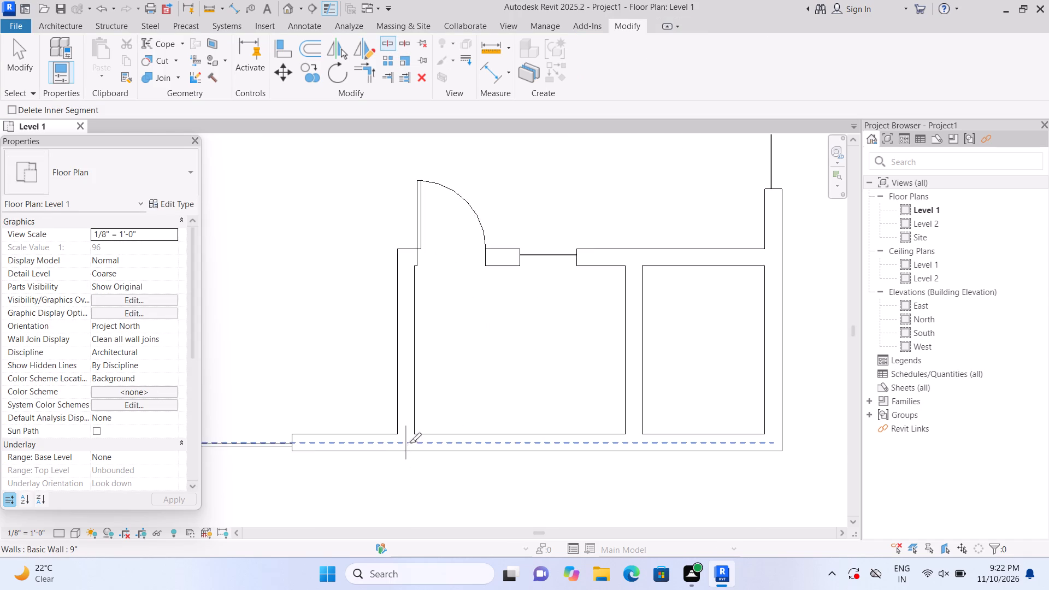
scroll(409, 442, up, 6)
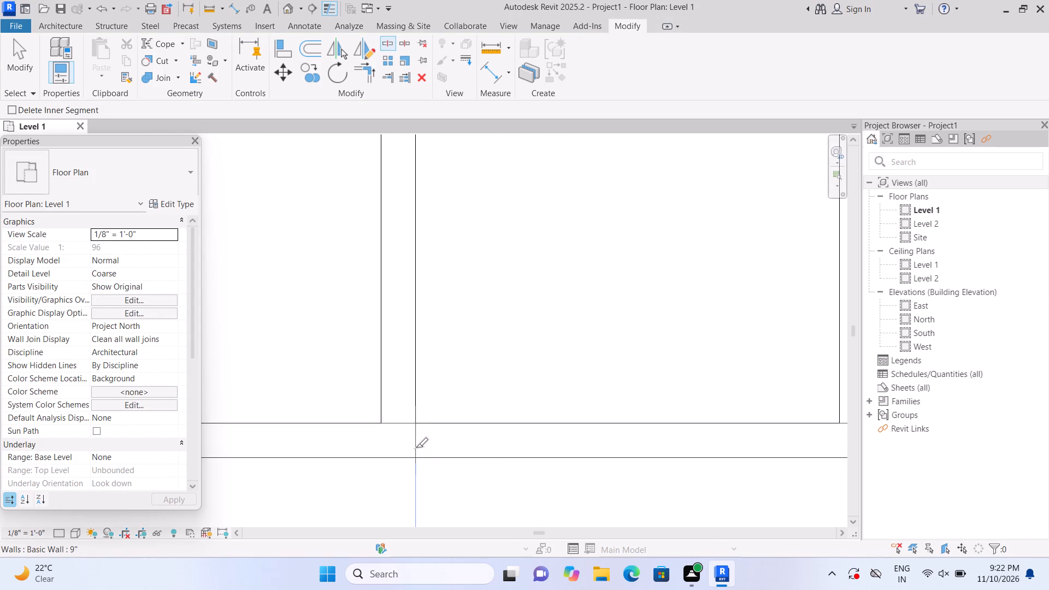
scroll(416, 447, up, 1)
click(415, 447)
scroll(512, 434, down, 8)
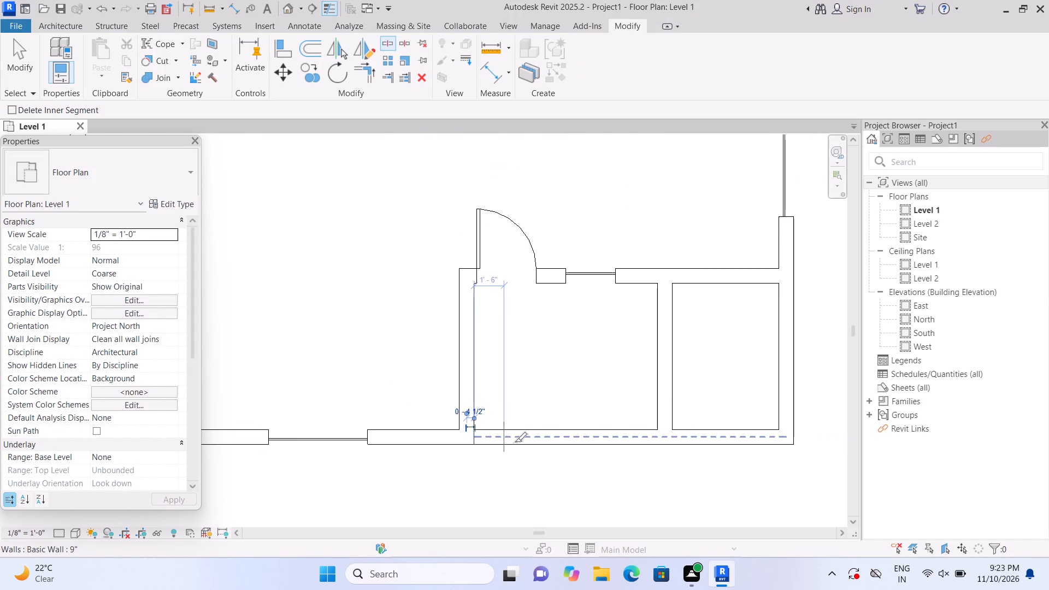
scroll(668, 461, up, 6)
scroll(623, 422, up, 5)
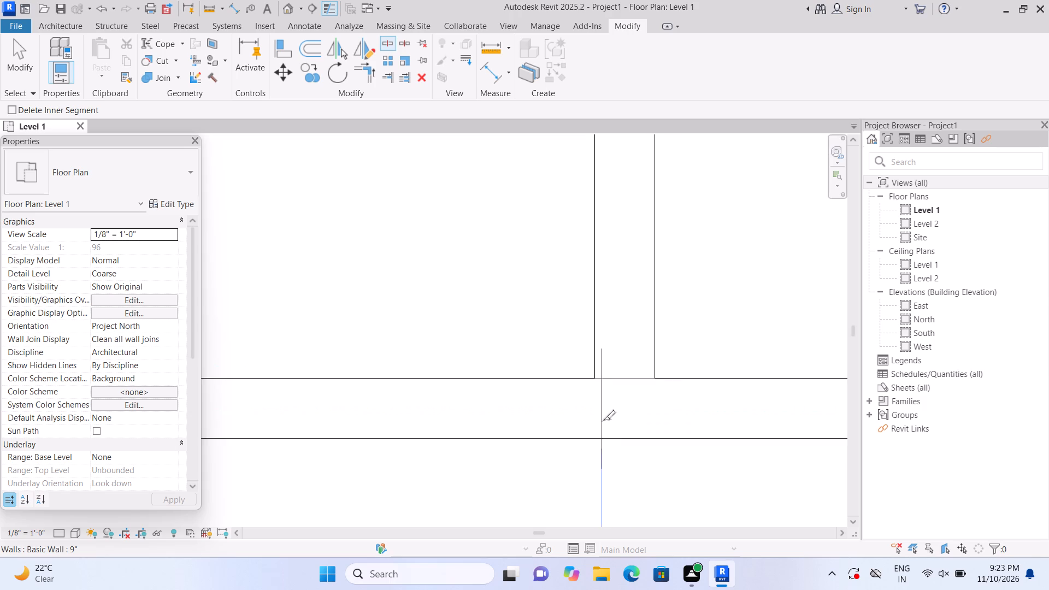
scroll(603, 420, up, 2)
click(594, 423)
scroll(595, 424, down, 3)
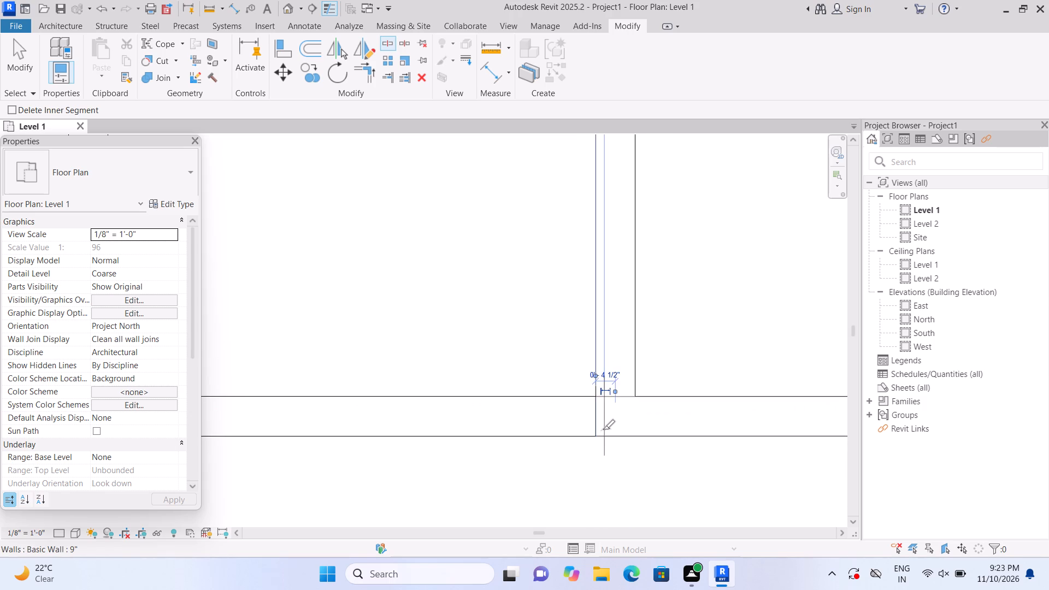
scroll(603, 429, down, 8)
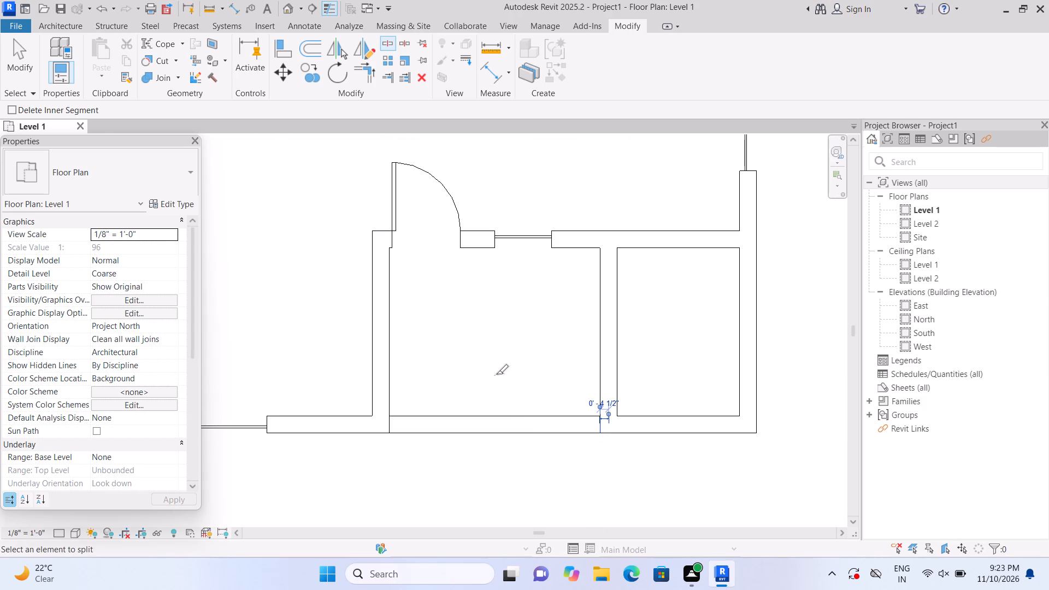
key(Escape)
key(Escape)
Delete the split south wall segment that closes off the room with the door.
click(502, 424)
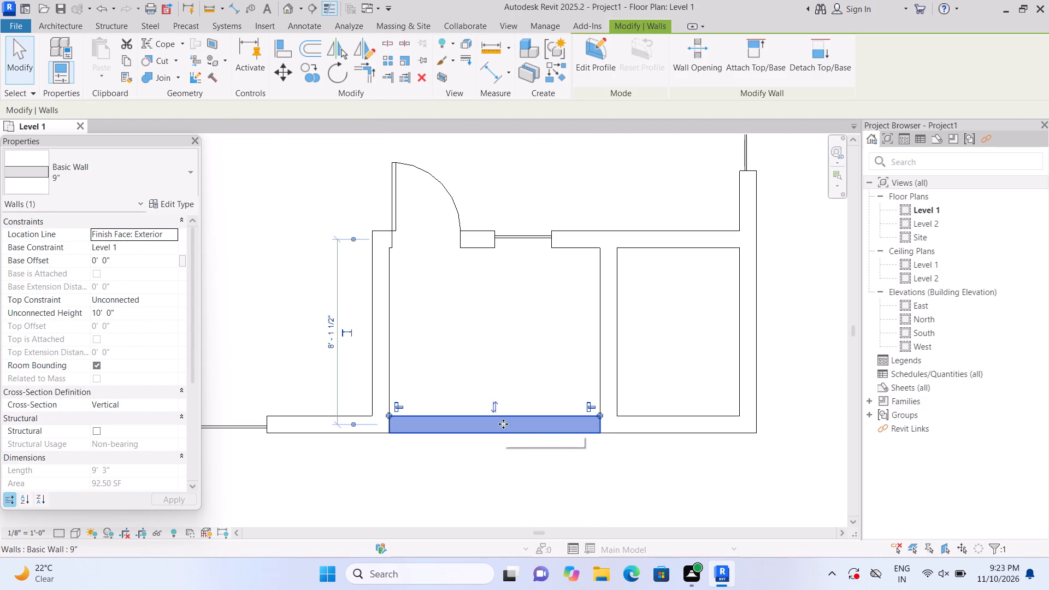
key(Delete)
Create an in-place component in the Generic Models category named Generic Models 1 and start an extrusion in it.
scroll(503, 431, down, 11)
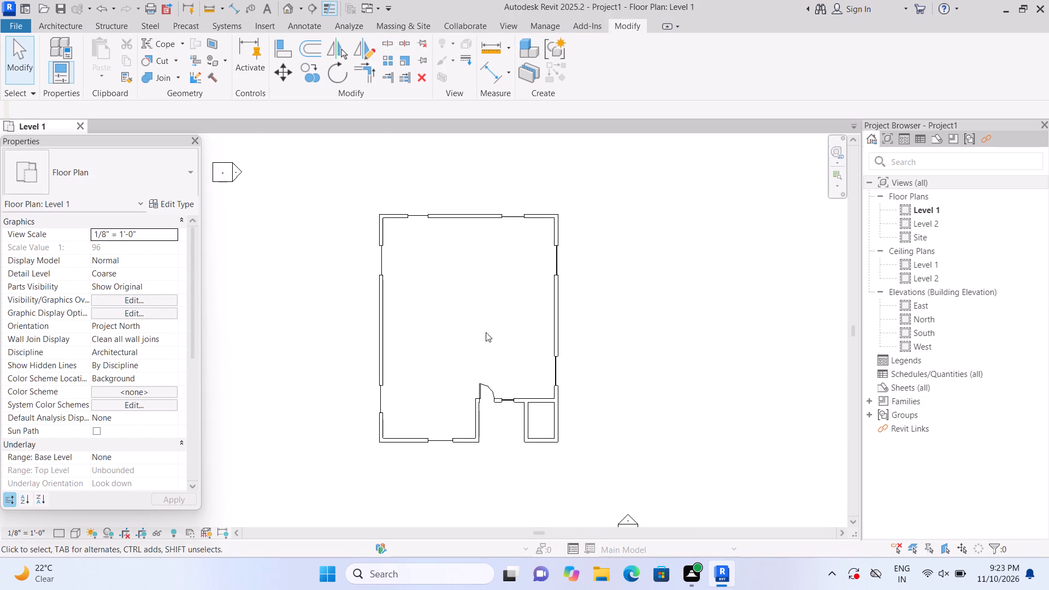
scroll(483, 323, up, 3)
scroll(483, 335, down, 1)
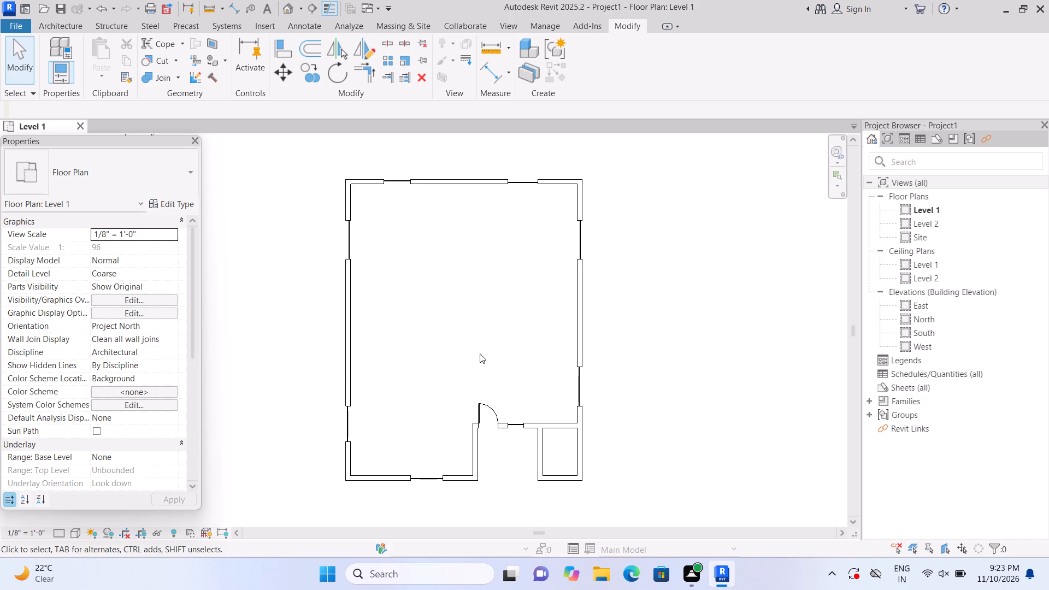
scroll(476, 358, down, 1)
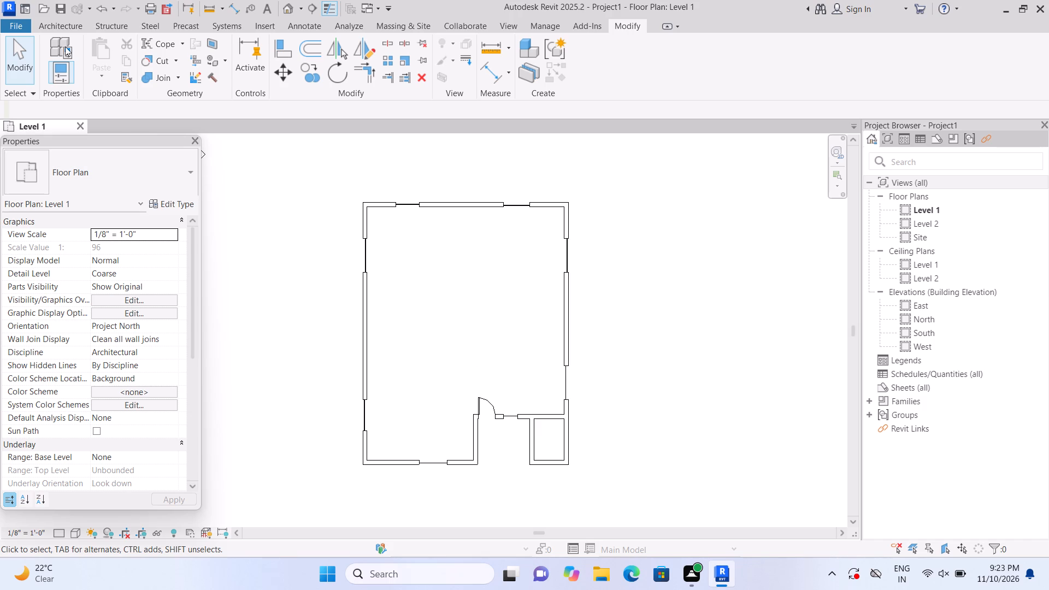
click(64, 25)
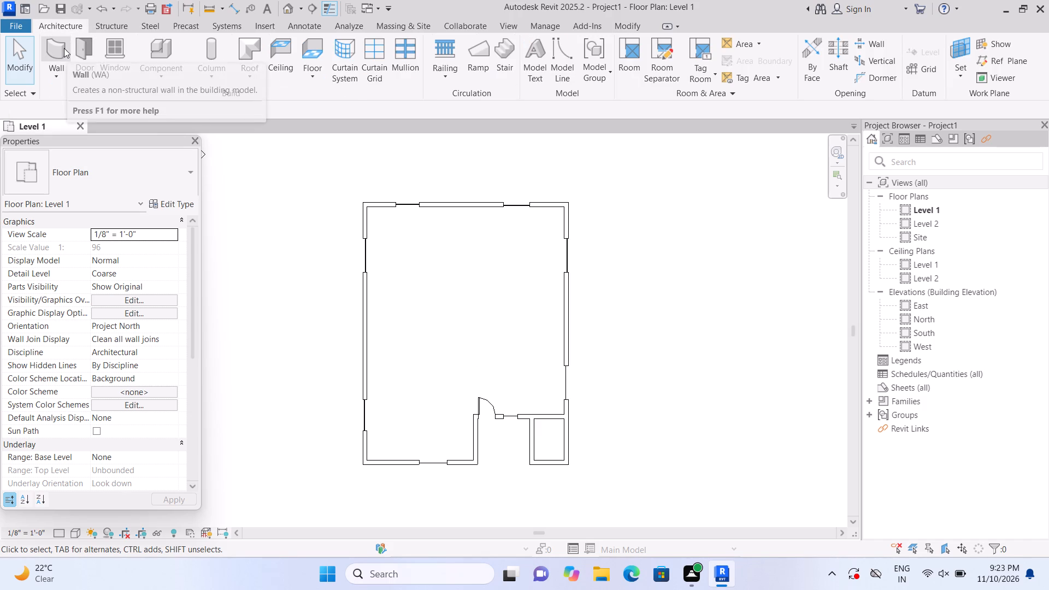
click(170, 73)
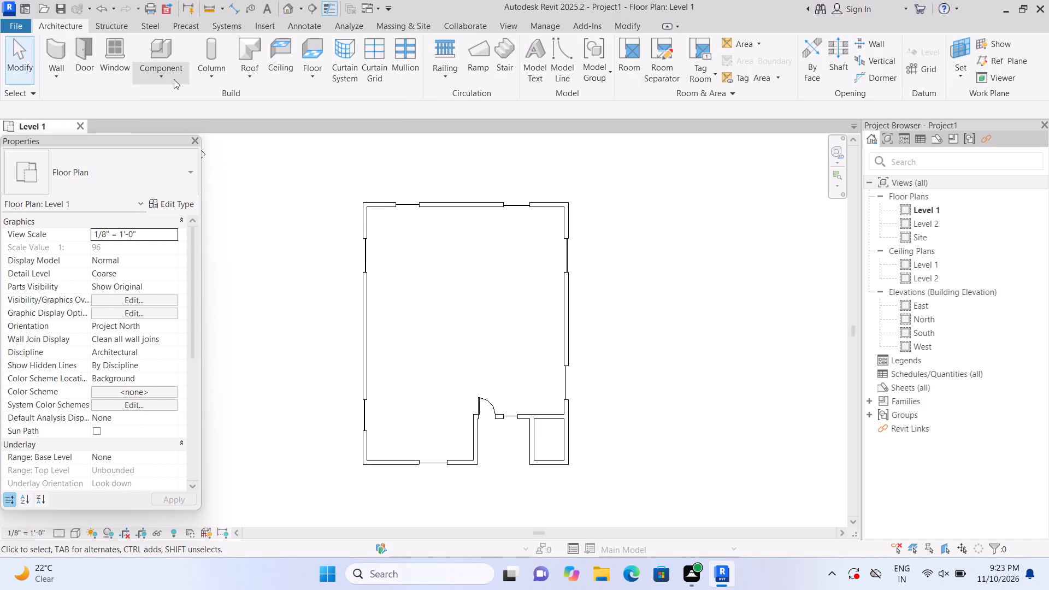
click(191, 120)
scroll(583, 284, down, 3)
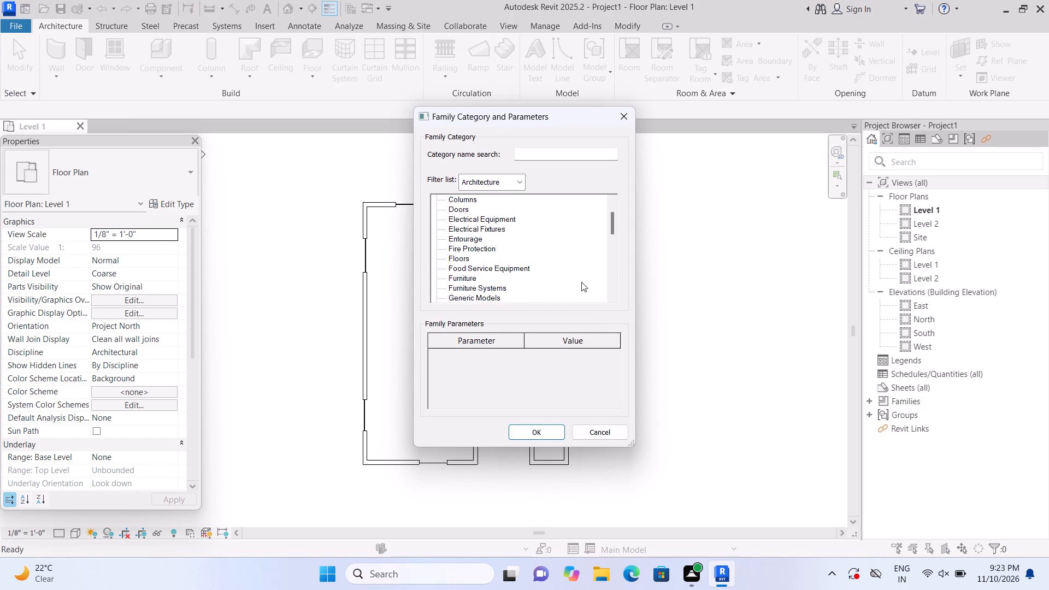
scroll(581, 282, down, 2)
click(493, 281)
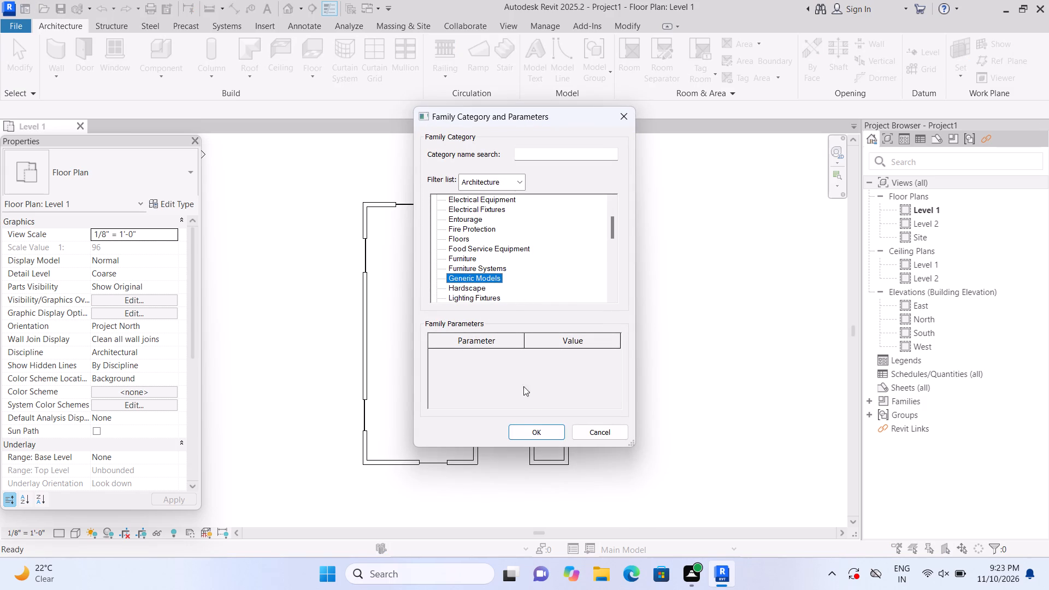
click(543, 428)
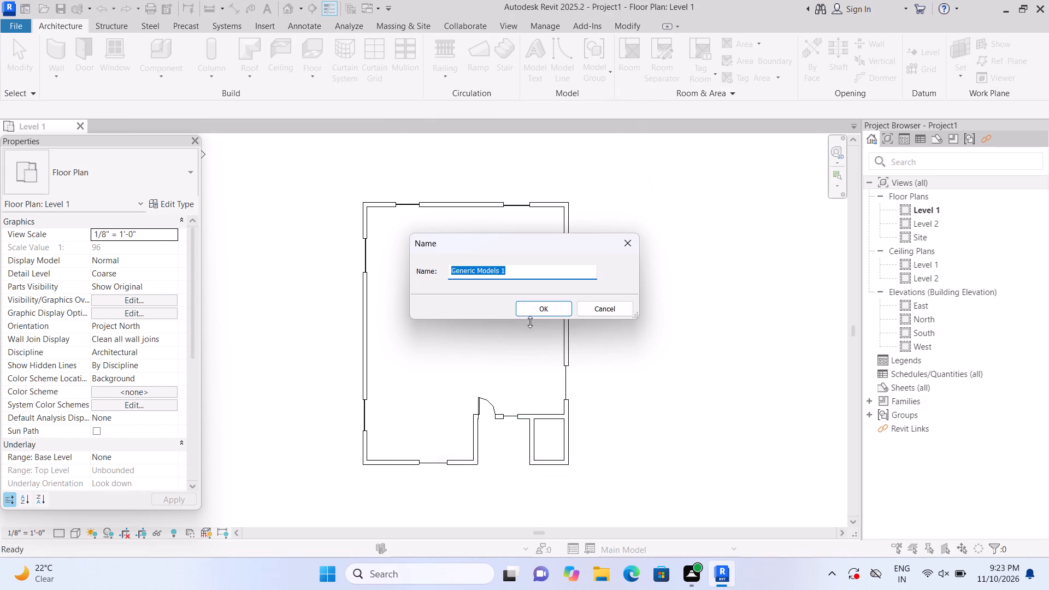
click(537, 309)
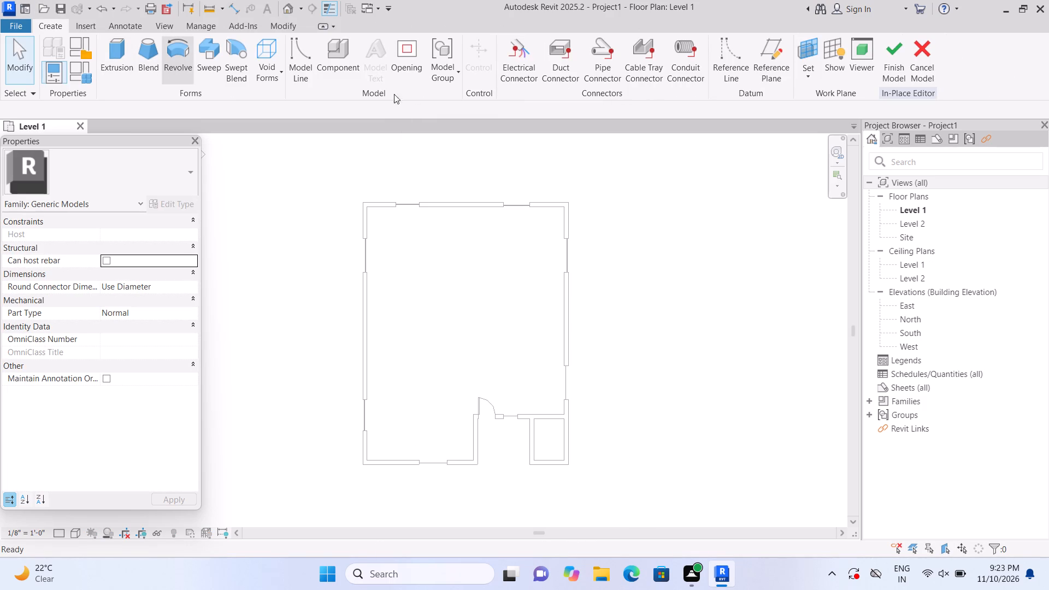
click(116, 67)
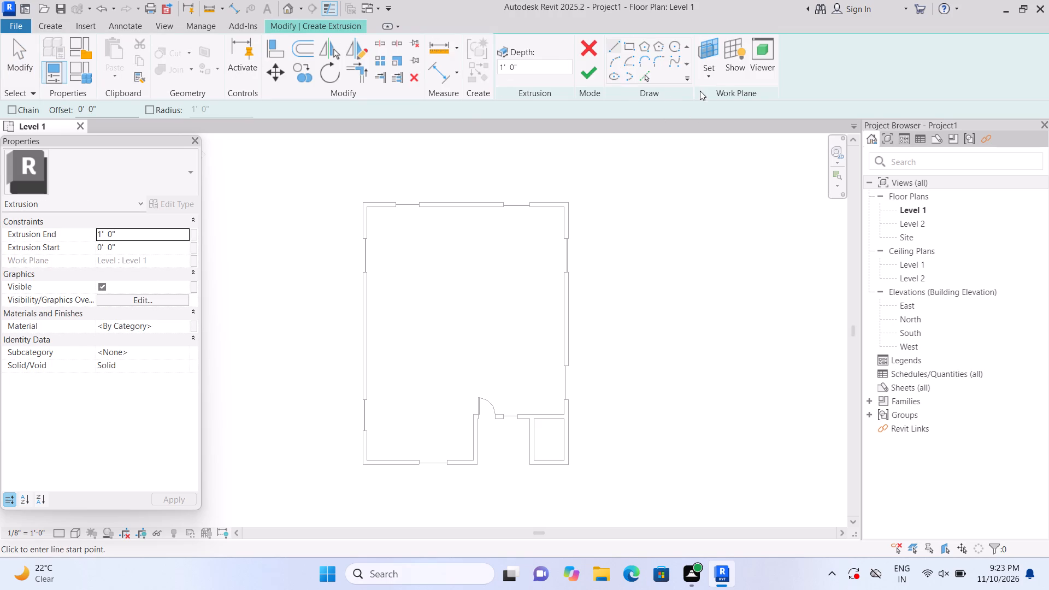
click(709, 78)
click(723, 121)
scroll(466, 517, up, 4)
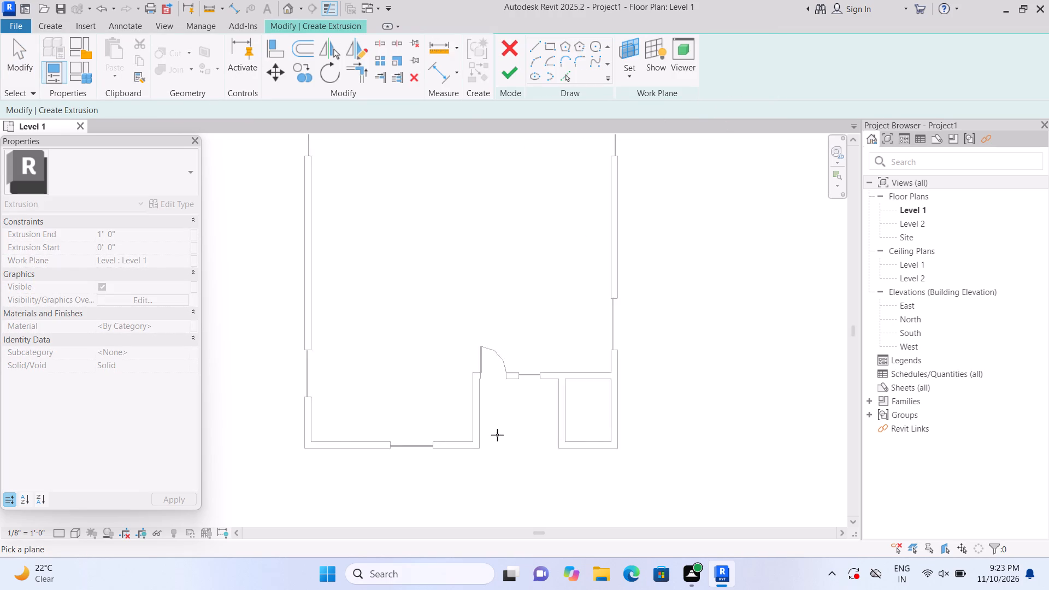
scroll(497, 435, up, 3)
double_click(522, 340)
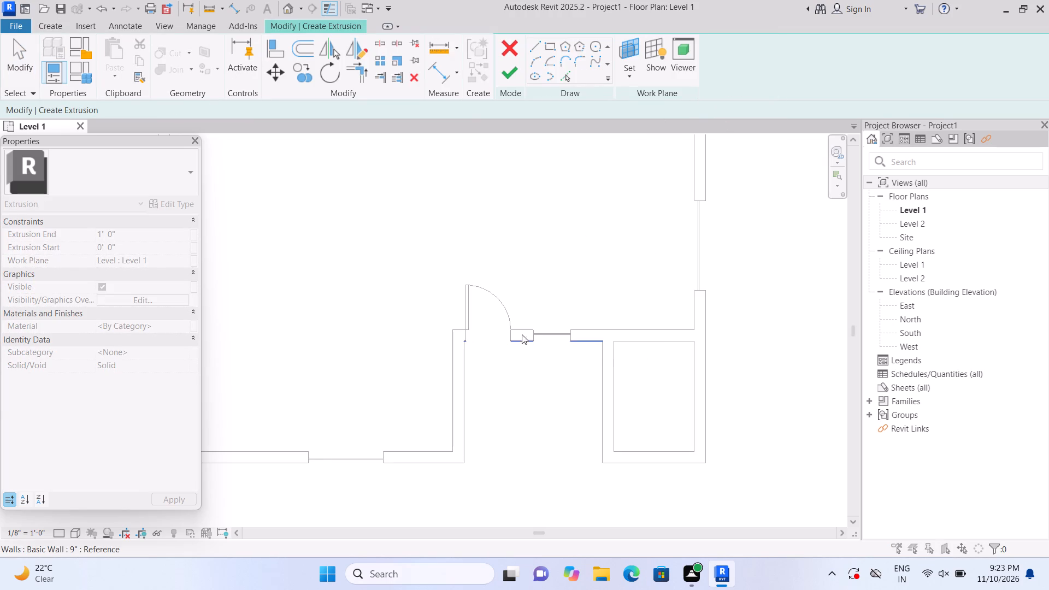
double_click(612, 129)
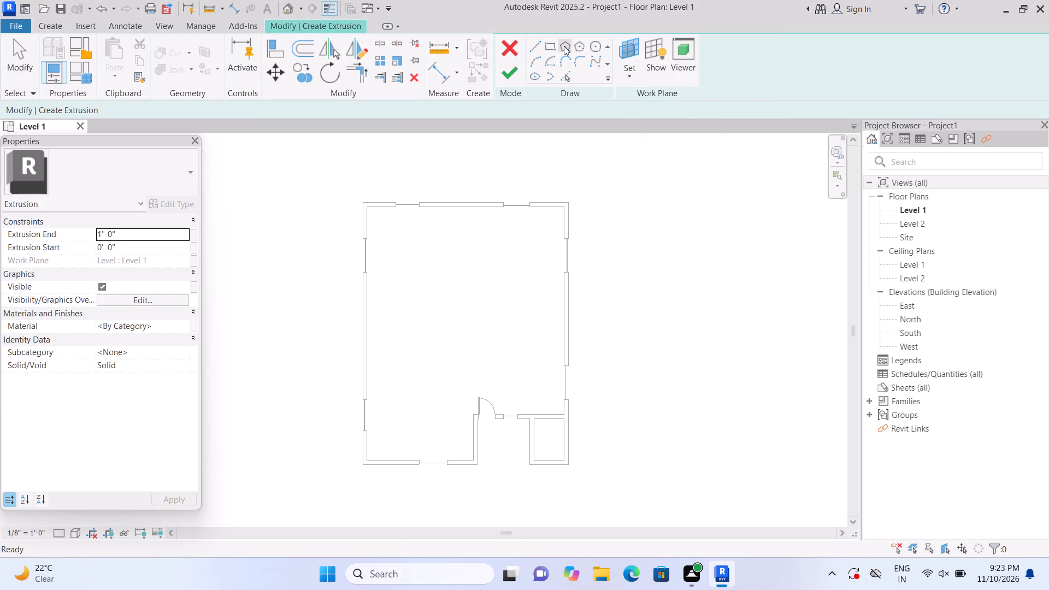
Sketch a rectangular extrusion profile of 9'-3" by 8'-1 1/2" filling the open-sided room, out to the south wall's outer face.
click(553, 48)
scroll(472, 574, up, 2)
scroll(525, 452, up, 3)
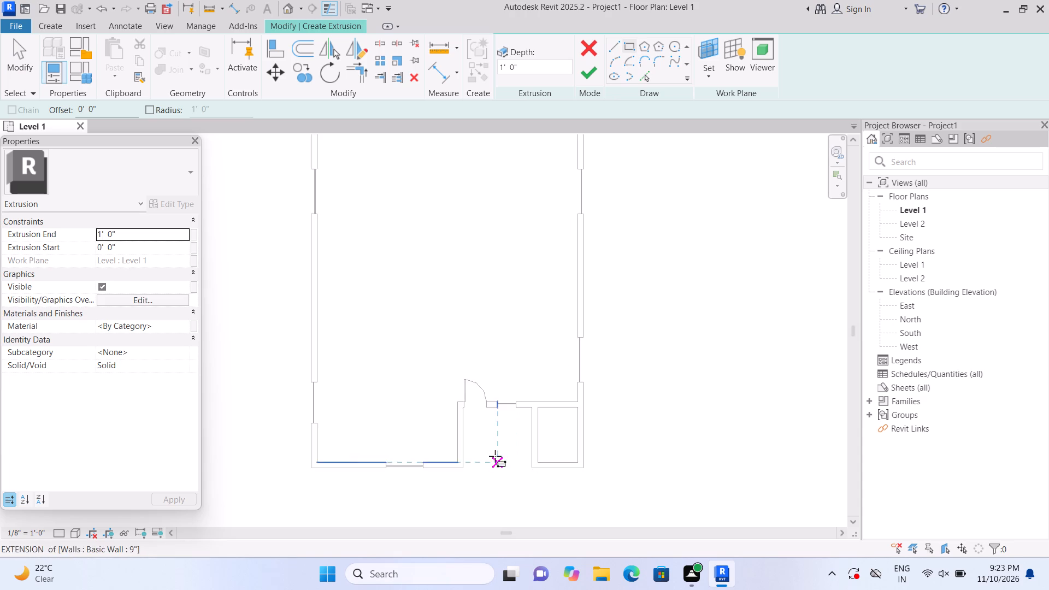
scroll(495, 456, up, 7)
scroll(463, 424, up, 1)
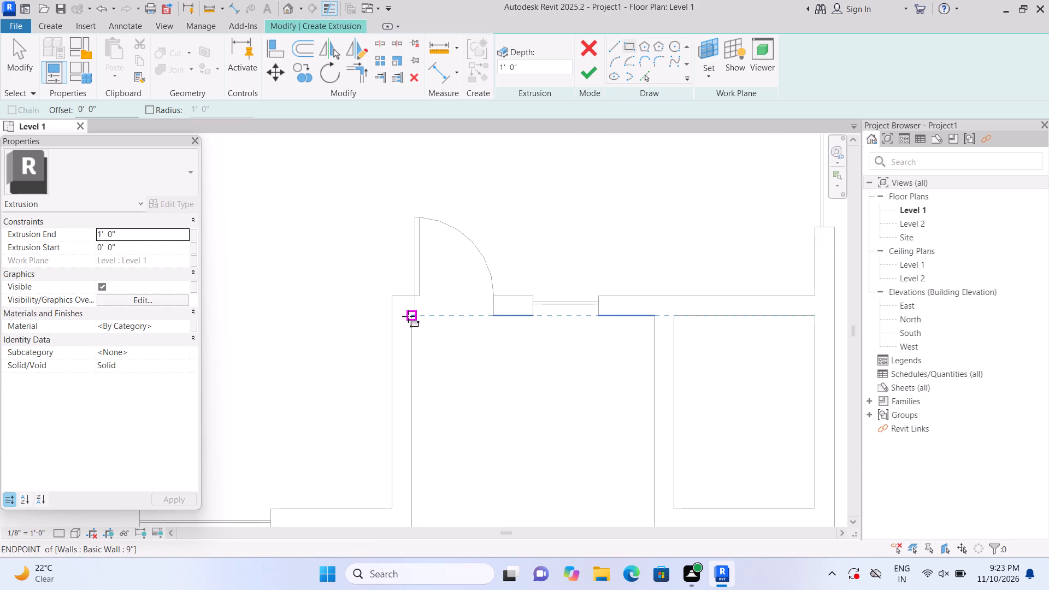
click(408, 315)
scroll(616, 468, down, 3)
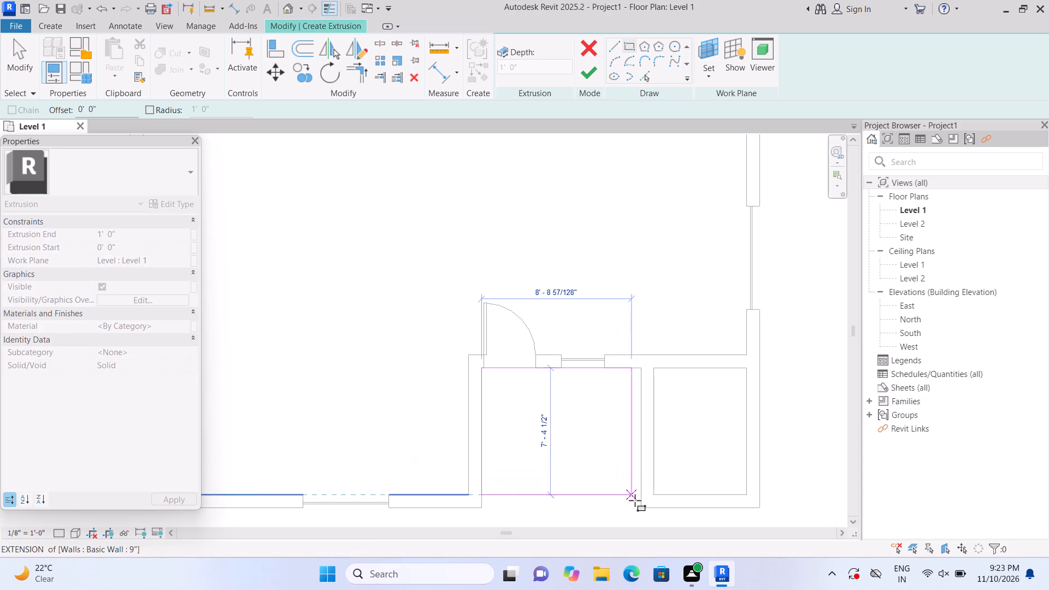
scroll(637, 511, up, 3)
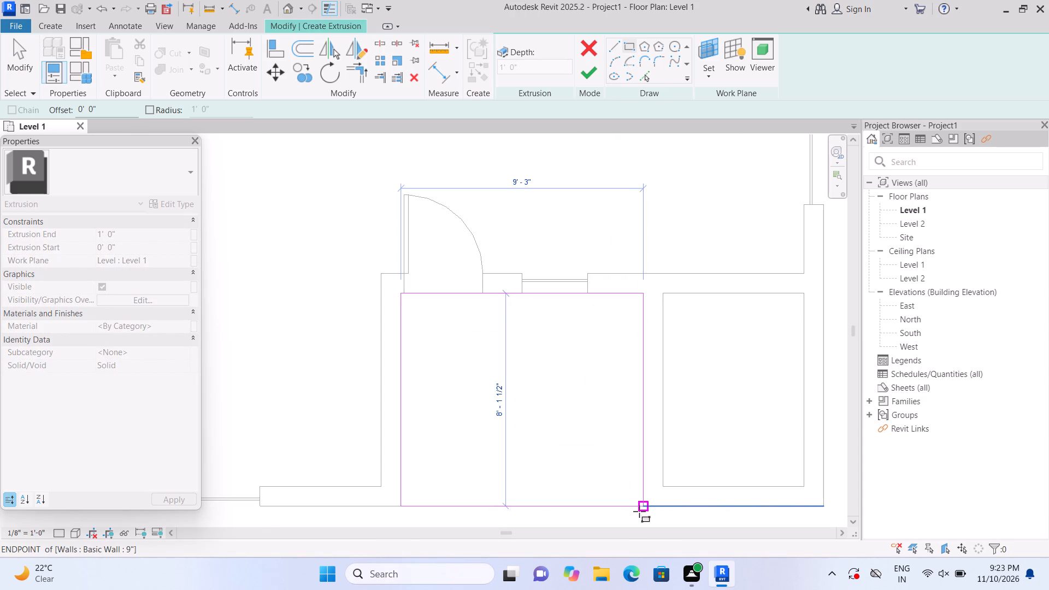
scroll(639, 511, up, 1)
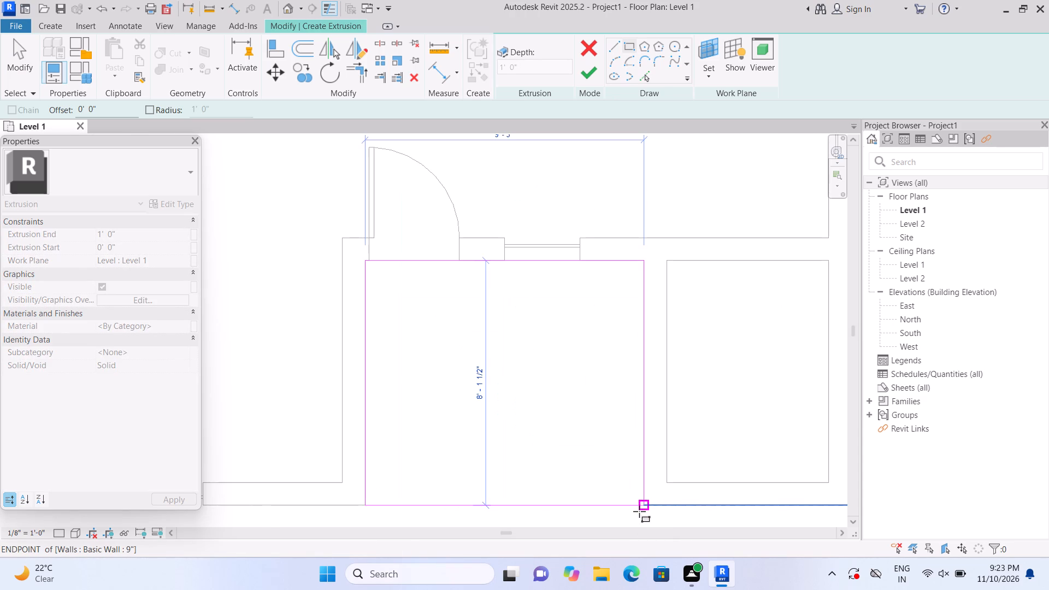
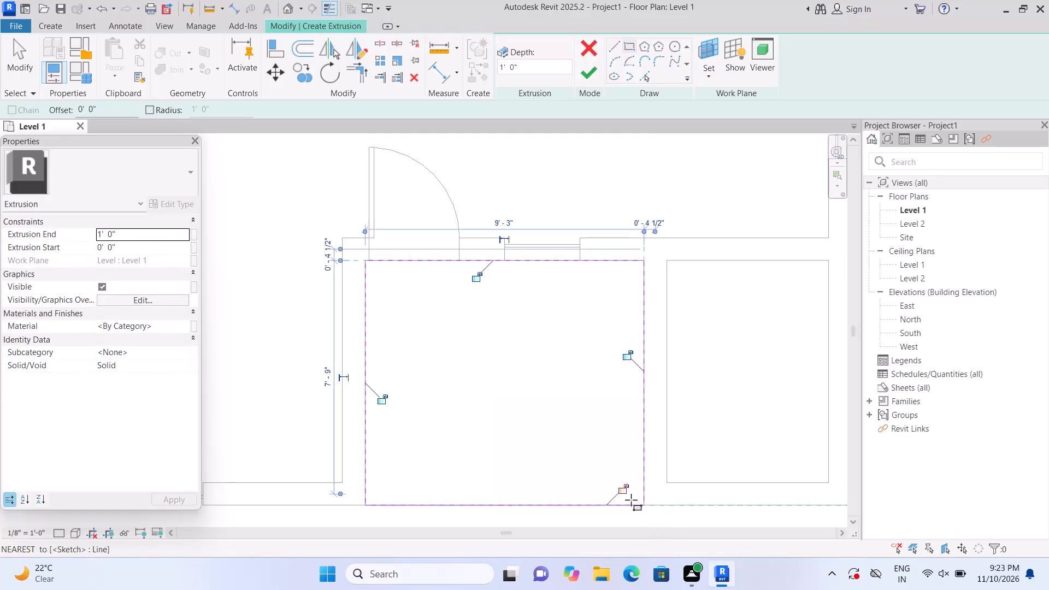
Finish the extrusion sketch in the open-sided entry with a depth of 1'-0".
click(582, 79)
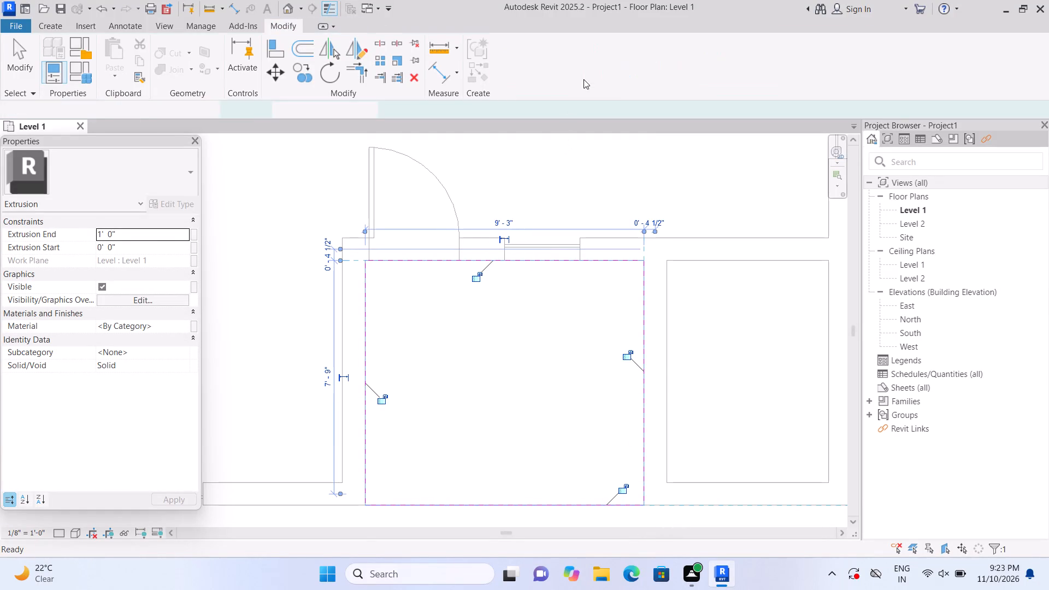
scroll(646, 158, down, 2)
click(675, 167)
Open the default 3D view and set its visual style to Shaded.
scroll(673, 170, down, 3)
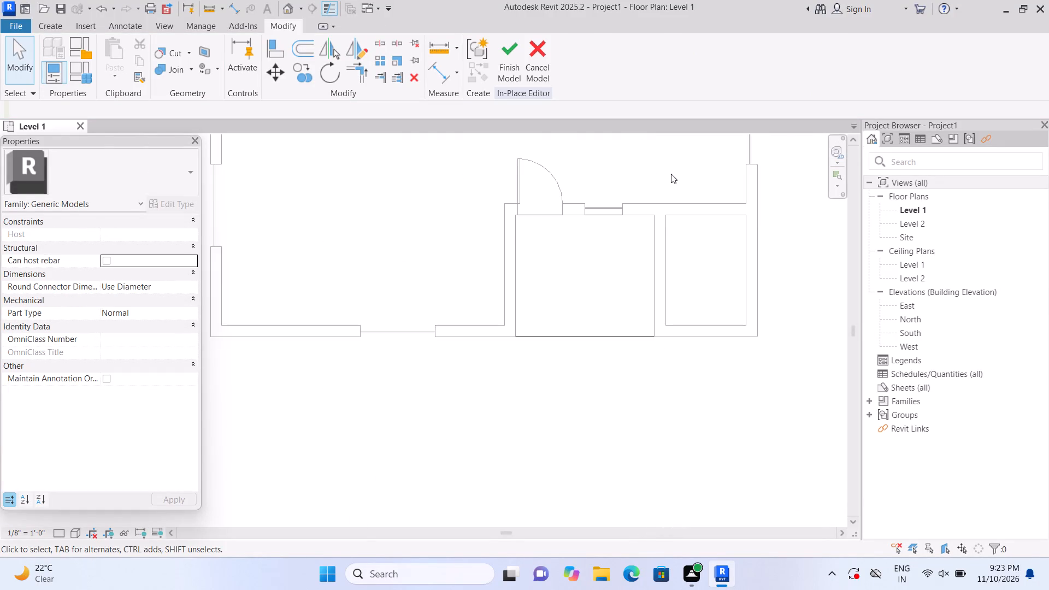
middle_drag(667, 188, 558, 462)
scroll(583, 411, down, 4)
scroll(609, 367, down, 3)
scroll(496, 427, up, 1)
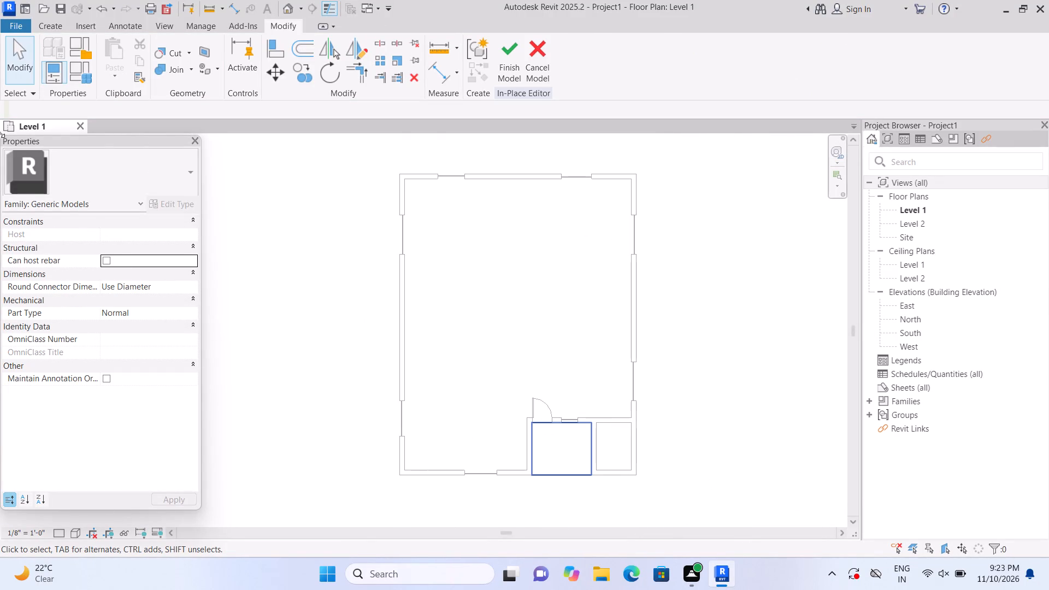
click(286, 7)
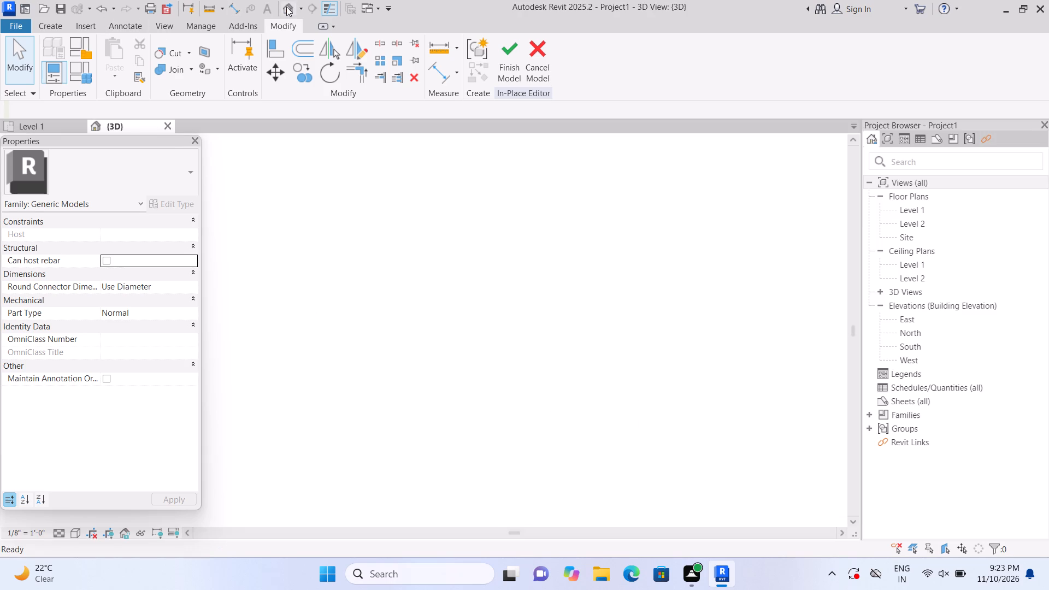
scroll(316, 381, down, 2)
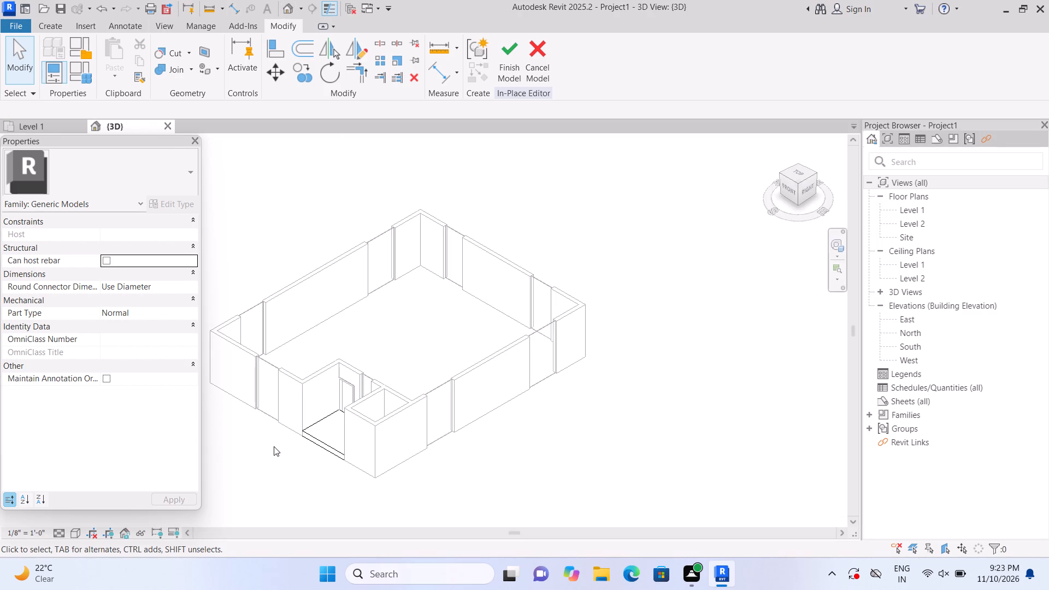
middle_drag(305, 448, 364, 450)
scroll(364, 451, up, 3)
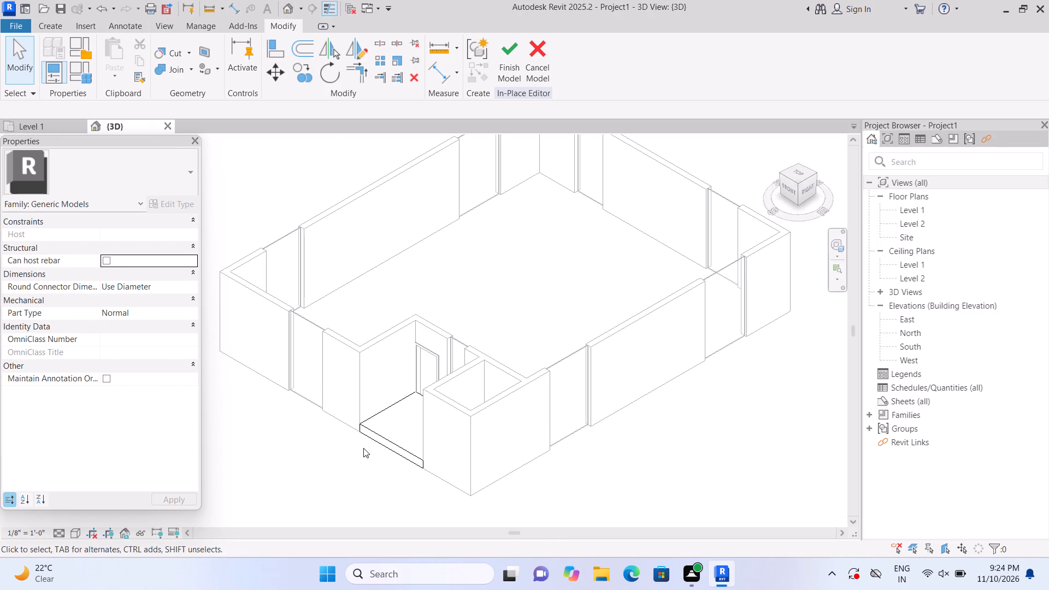
click(77, 533)
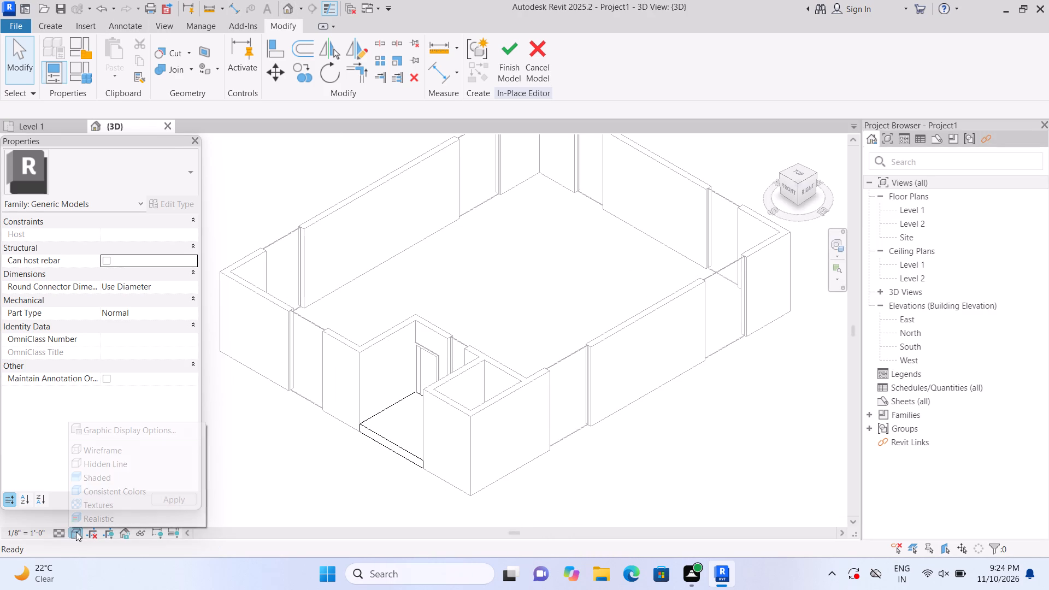
click(114, 474)
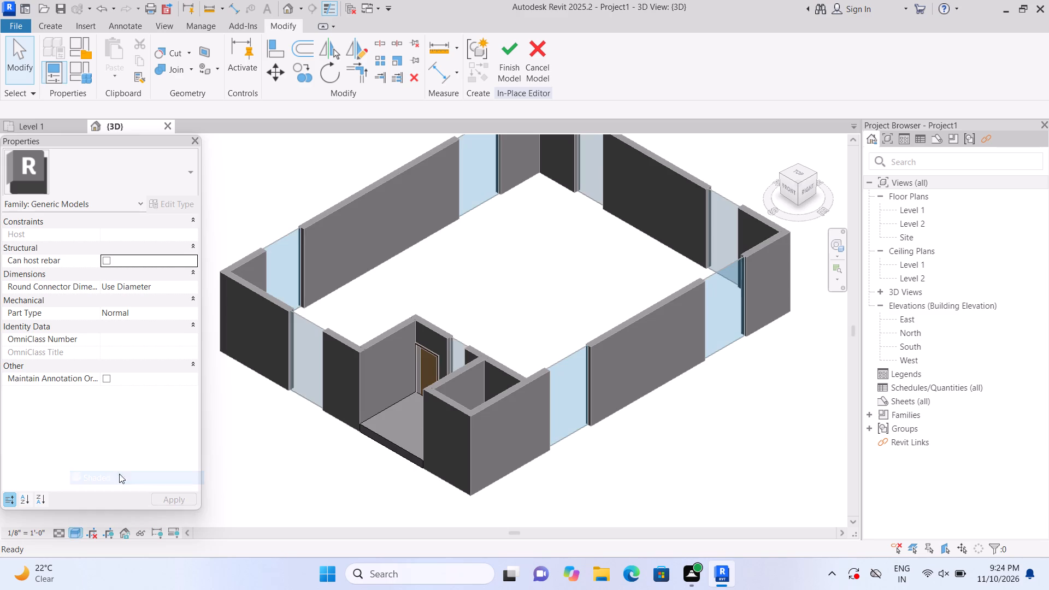
Examine the shaded model in 3D, including the walls, glazed openings and the extruded entry slab.
scroll(367, 423, up, 2)
scroll(305, 439, down, 3)
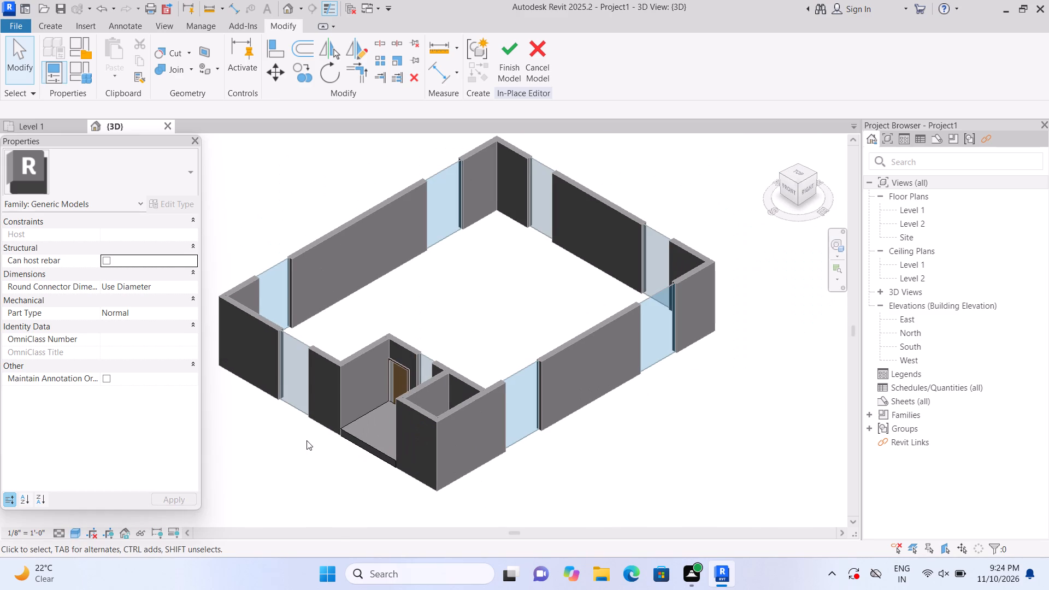
middle_drag(296, 459, 340, 470)
scroll(344, 470, down, 1)
scroll(340, 470, up, 2)
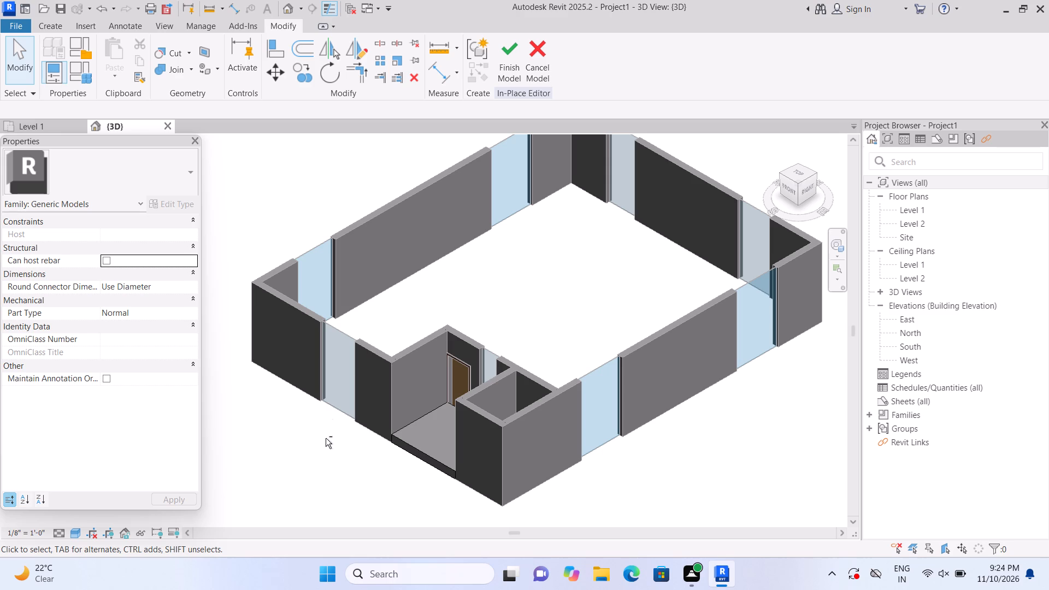
scroll(341, 460, down, 1)
Start another extrusion and set its work plane to the bottom face of the north wall near the northwest corner.
shift+middle_drag(316, 477, 321, 211)
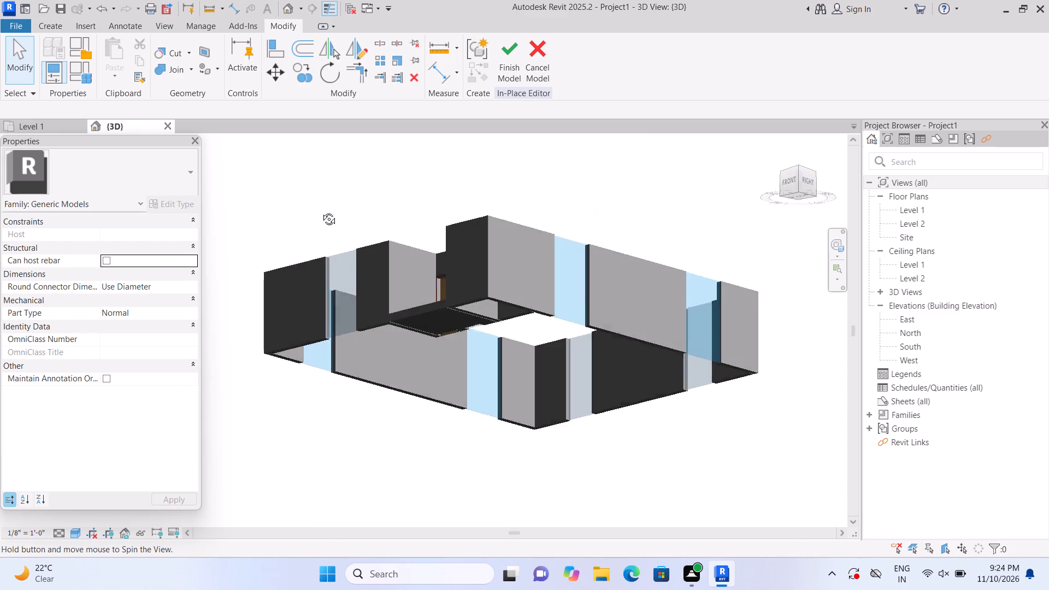
shift+middle_drag(321, 211, 317, 222)
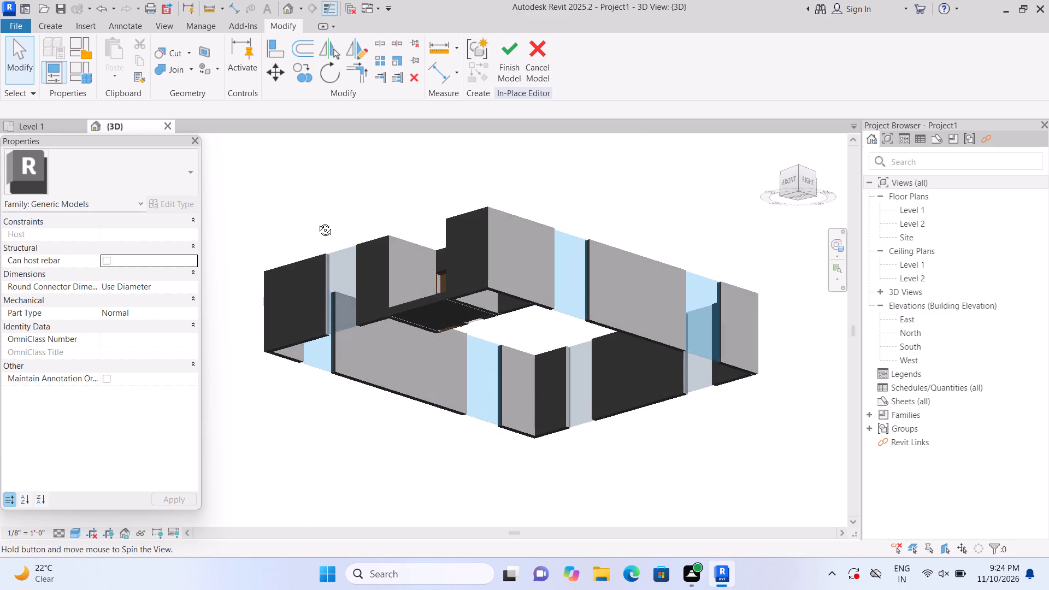
shift+middle_drag(317, 222, 314, 221)
middle_drag(384, 411, 391, 323)
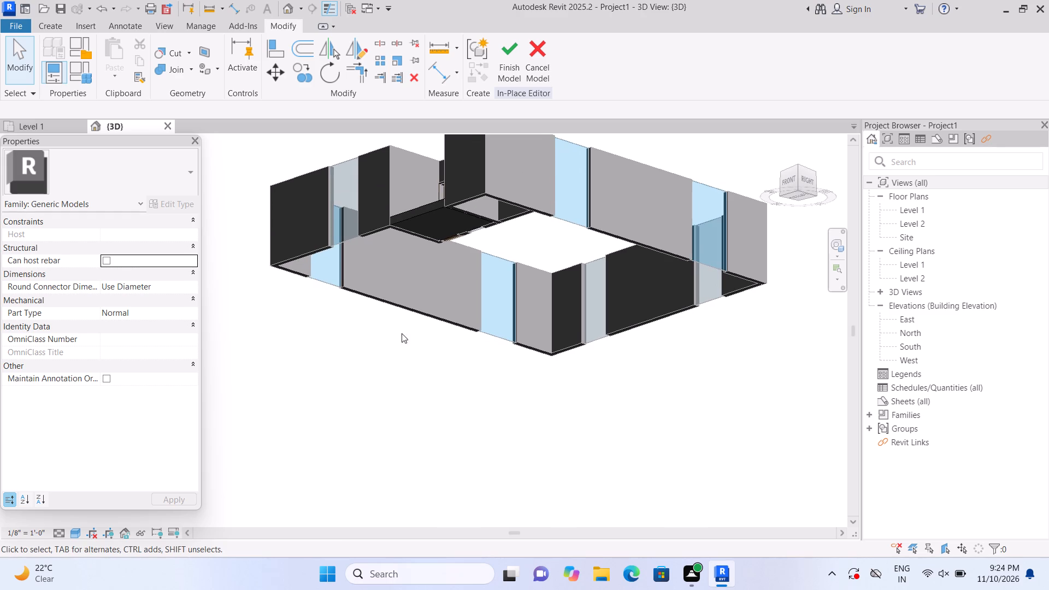
click(45, 24)
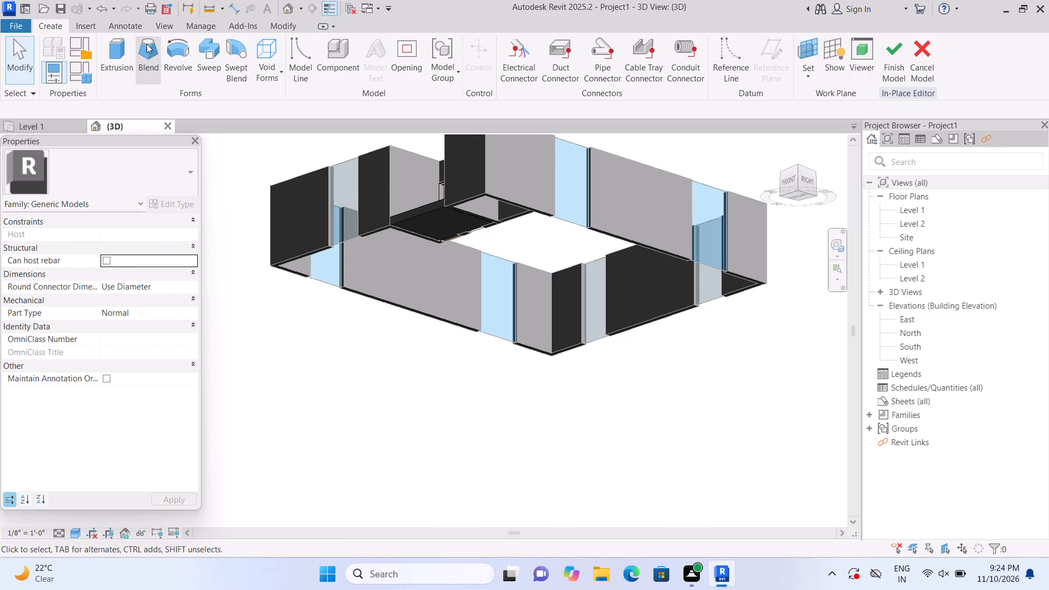
click(134, 52)
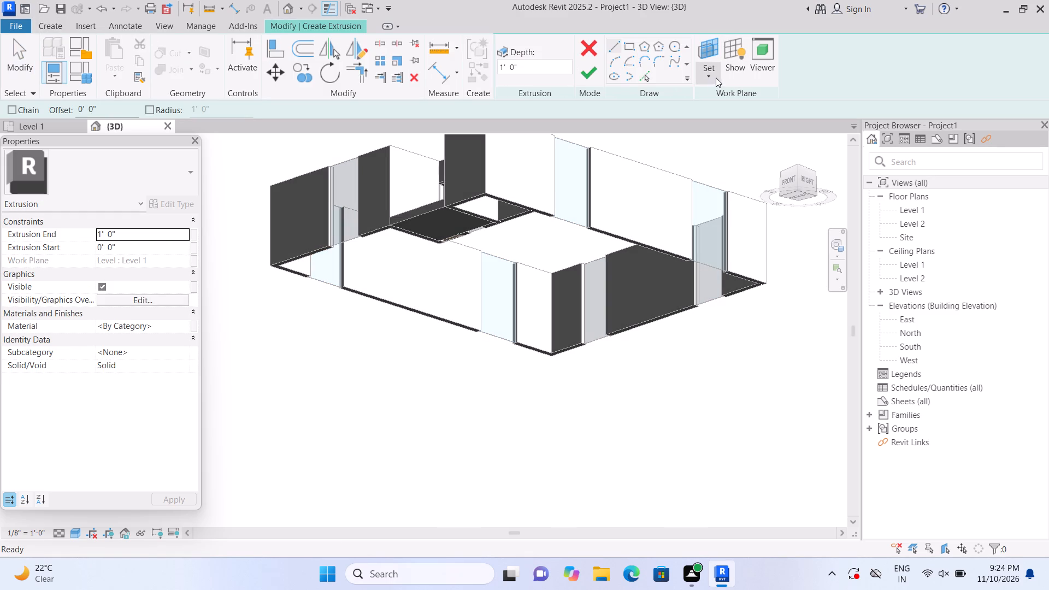
click(716, 78)
click(724, 129)
scroll(658, 404, up, 1)
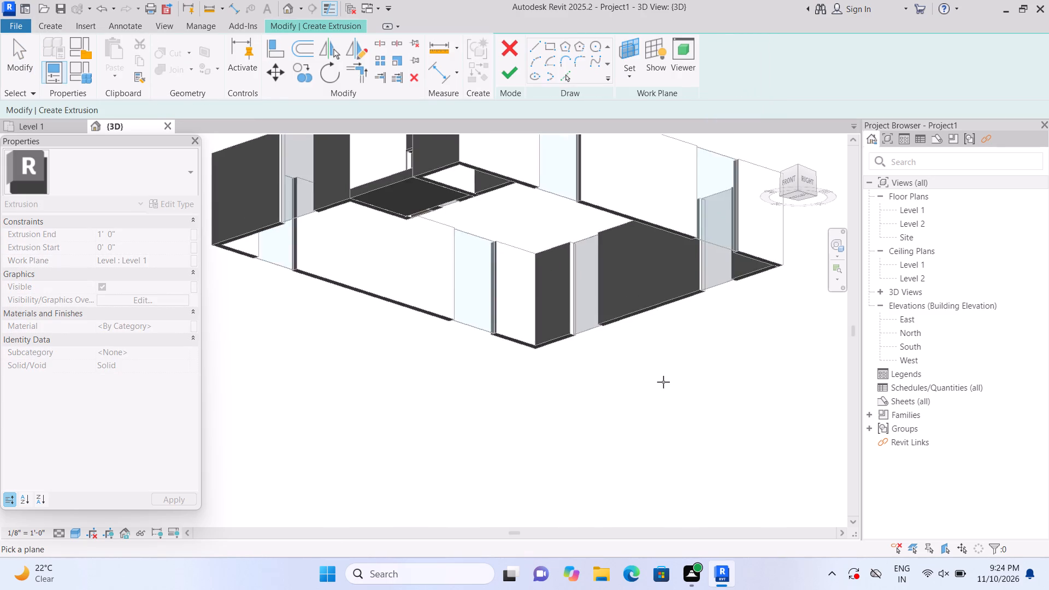
scroll(663, 382, down, 2)
scroll(599, 382, up, 7)
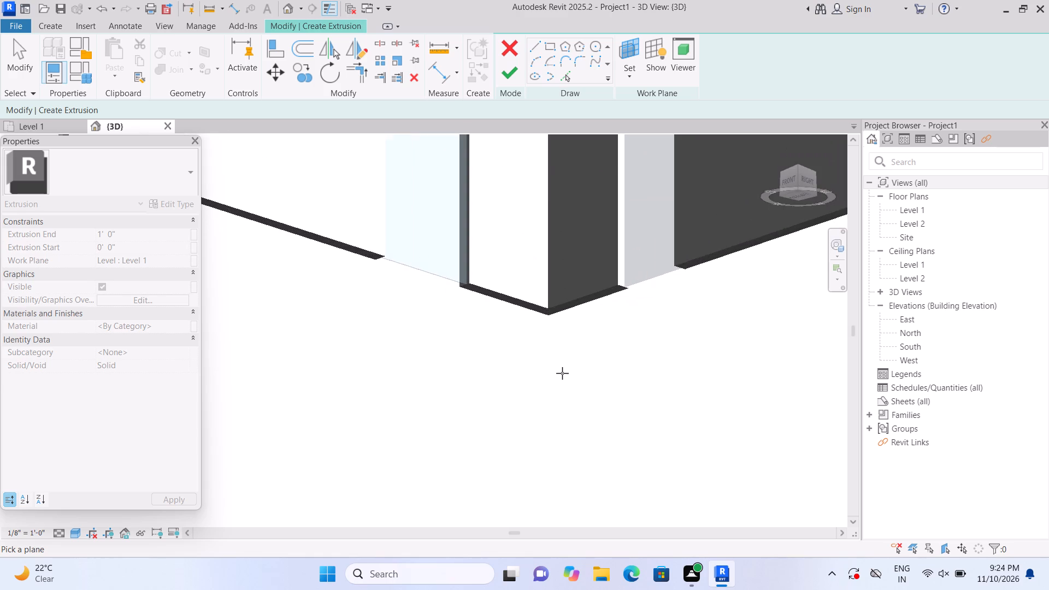
scroll(568, 308, up, 2)
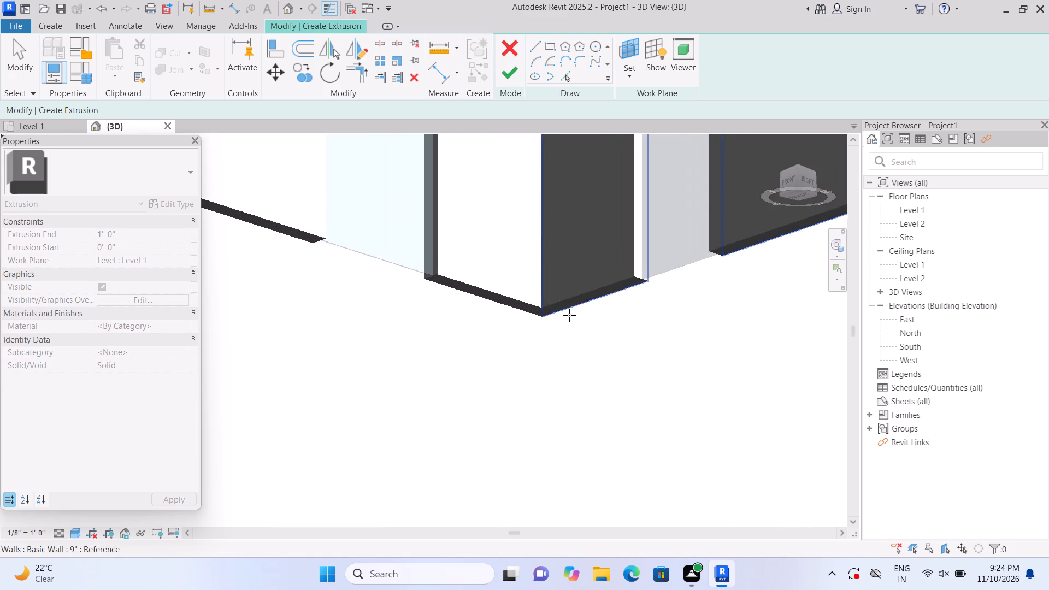
scroll(569, 315, up, 4)
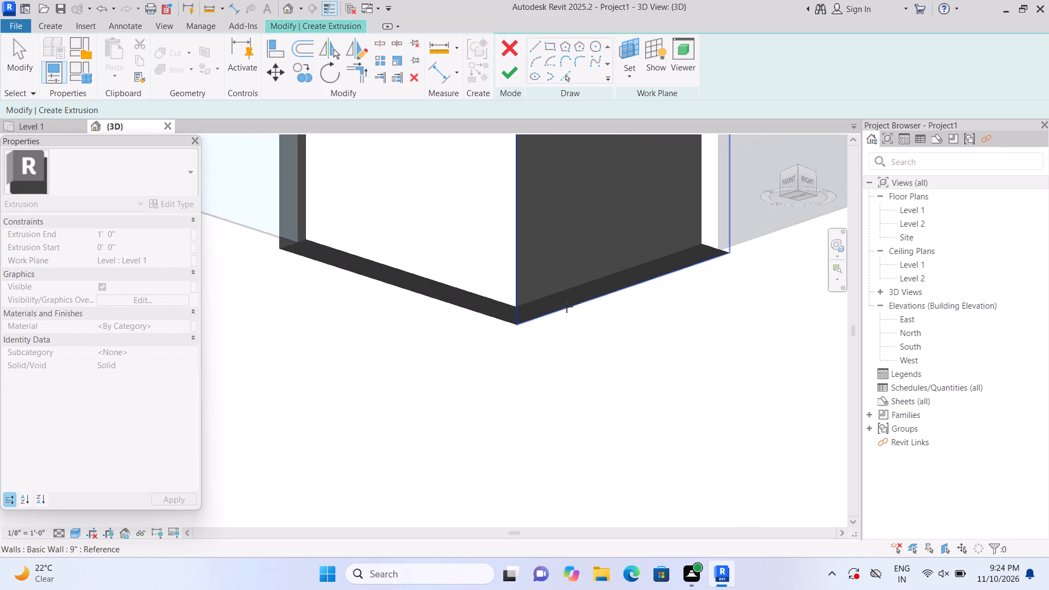
scroll(567, 306, up, 3)
click(567, 294)
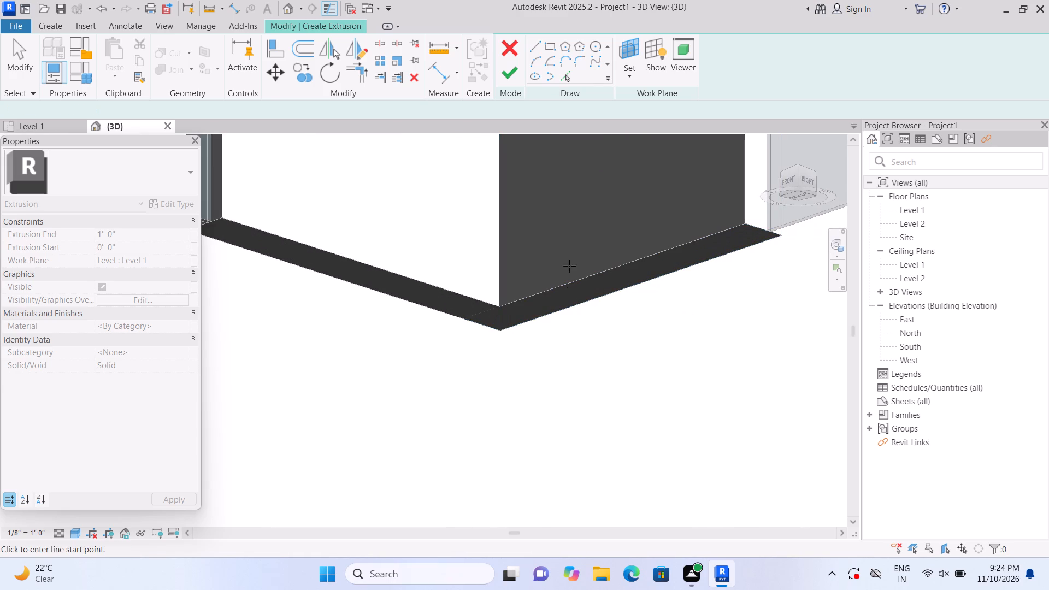
Start a rectangular profile for the new extrusion on the wall-base work plane.
click(631, 47)
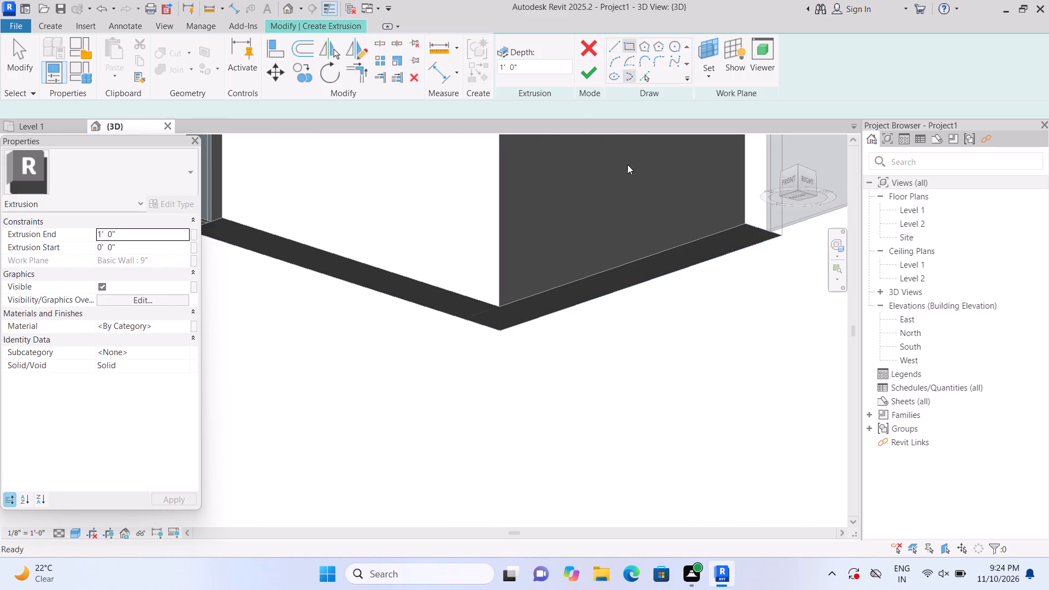
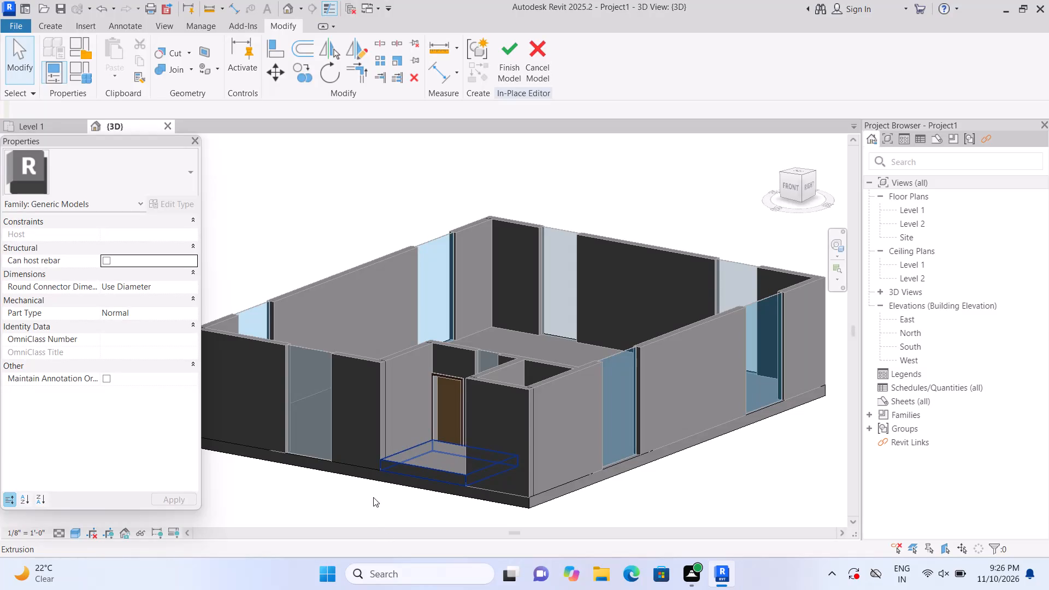
Stretch the base slab extrusion's front edge outward beyond the south wall to form a projecting apron.
scroll(377, 488, up, 1)
scroll(363, 462, down, 3)
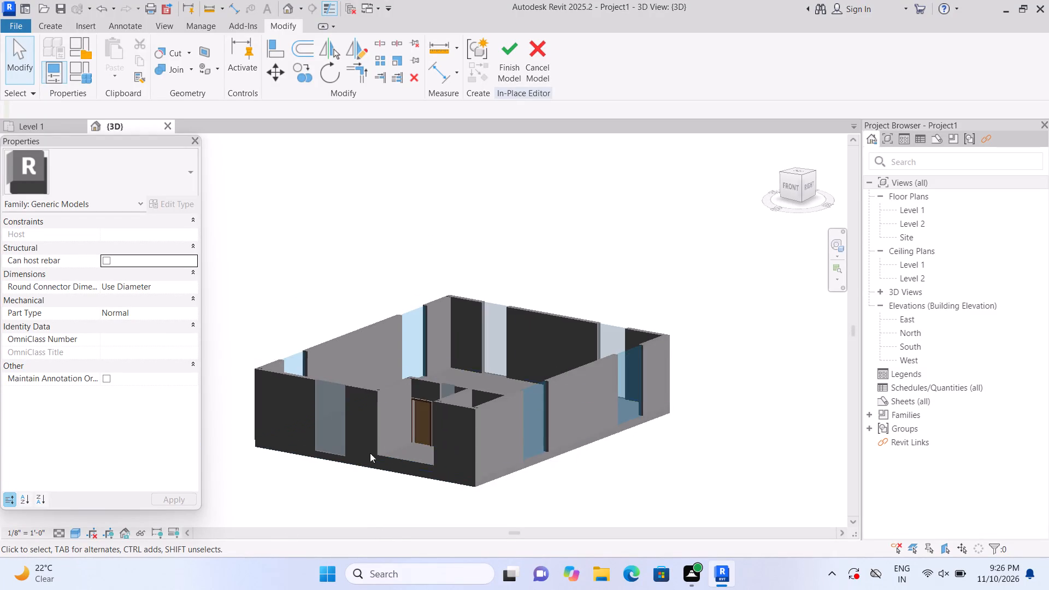
scroll(284, 527, up, 8)
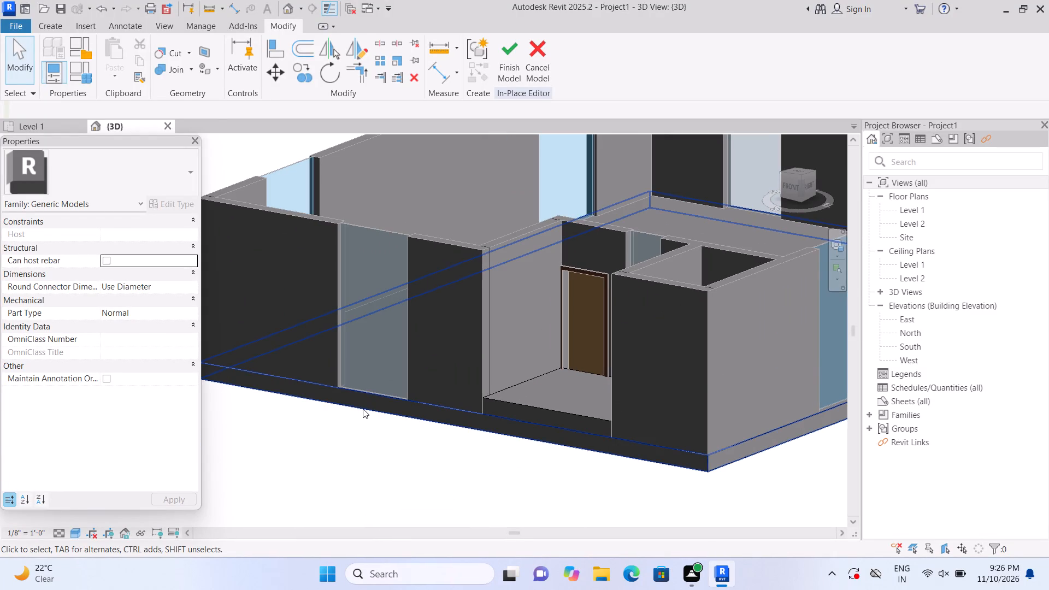
click(363, 409)
drag(449, 417, 435, 434)
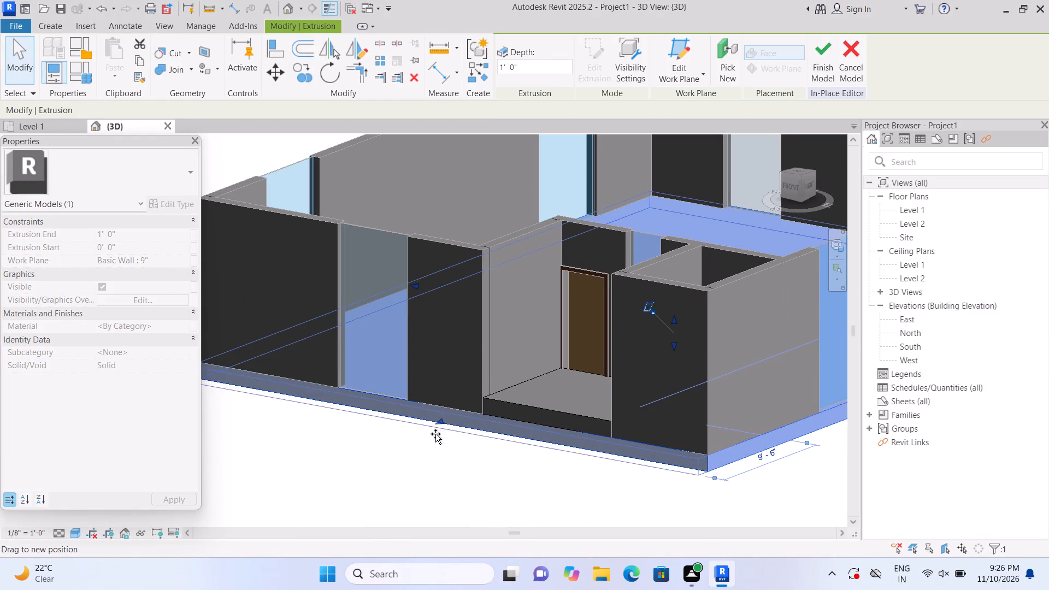
drag(435, 434, 392, 491)
click(392, 491)
scroll(379, 492, down, 2)
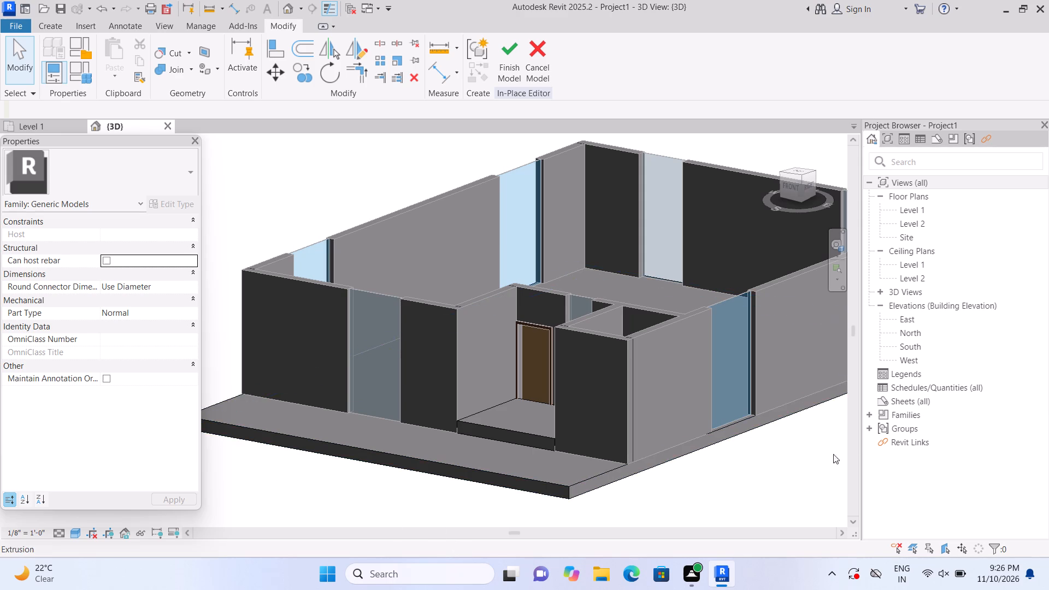
Stretch the base slab extrusion's east edge outward beyond the east wall.
scroll(835, 421, up, 1)
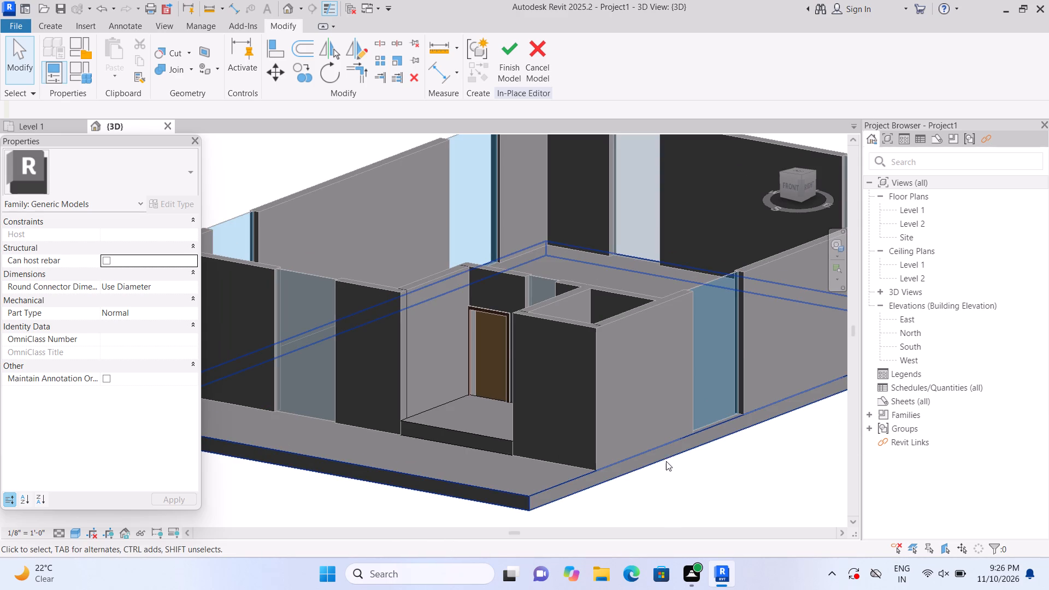
click(665, 461)
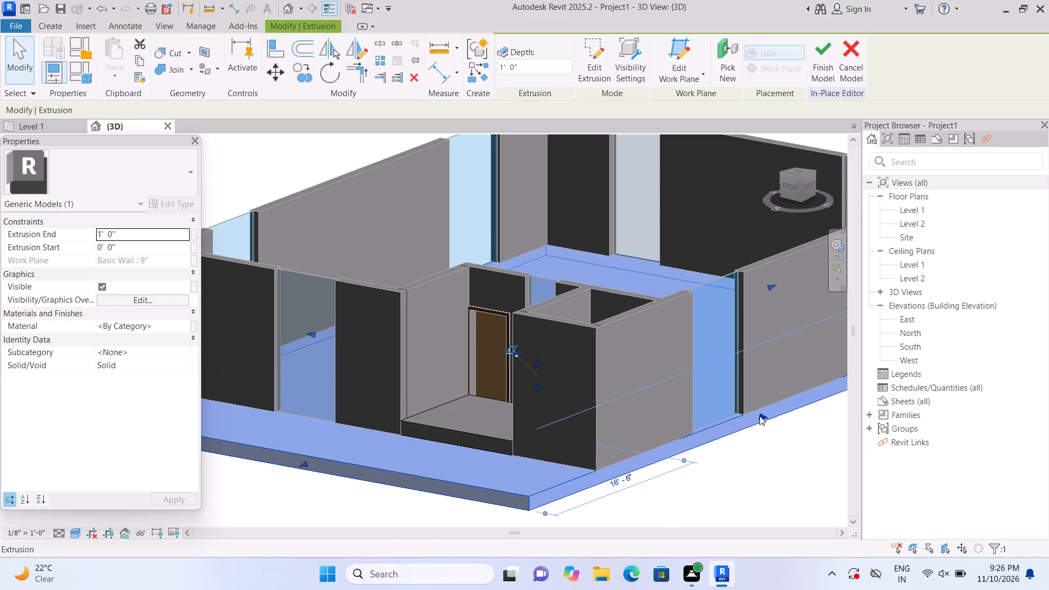
drag(760, 415, 824, 445)
click(824, 445)
scroll(802, 433, down, 5)
scroll(316, 532, up, 1)
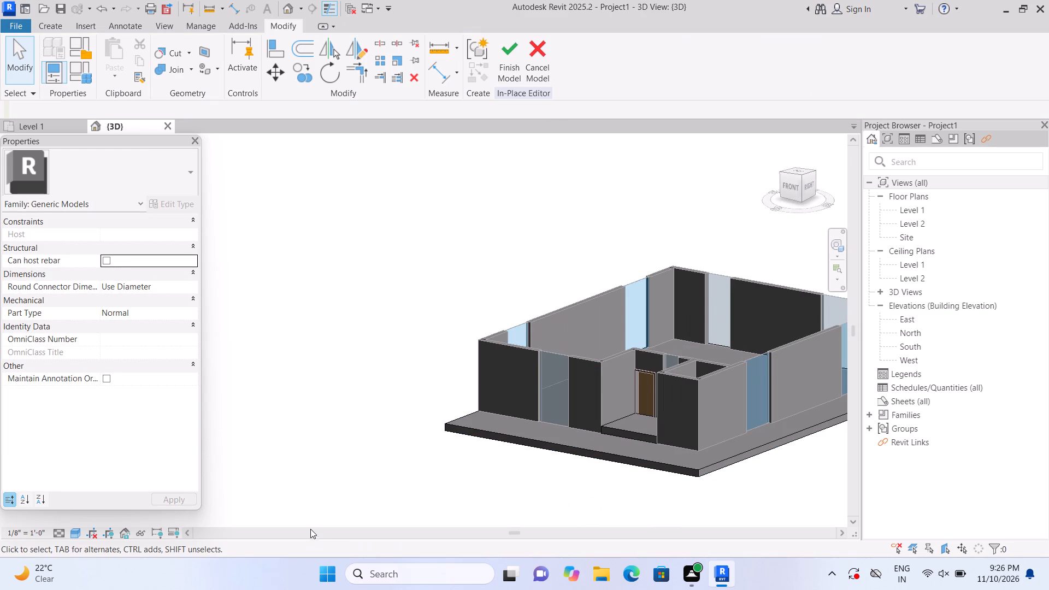
Stretch the base slab extrusion's west edge outward beyond the west wall.
shift+middle_drag(363, 457, 452, 460)
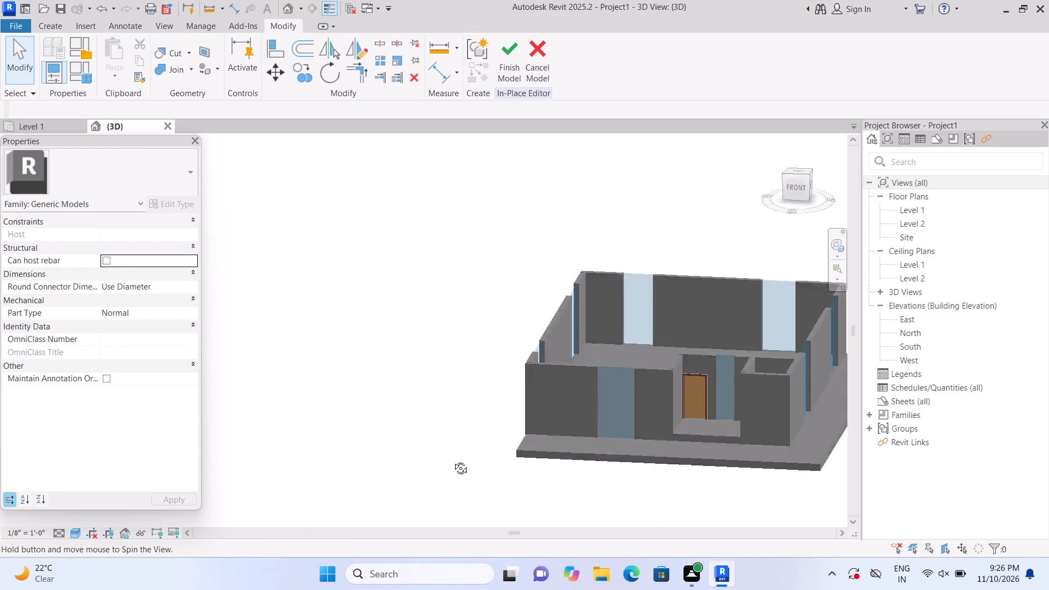
shift+middle_drag(452, 460, 558, 445)
scroll(586, 458, up, 2)
click(592, 411)
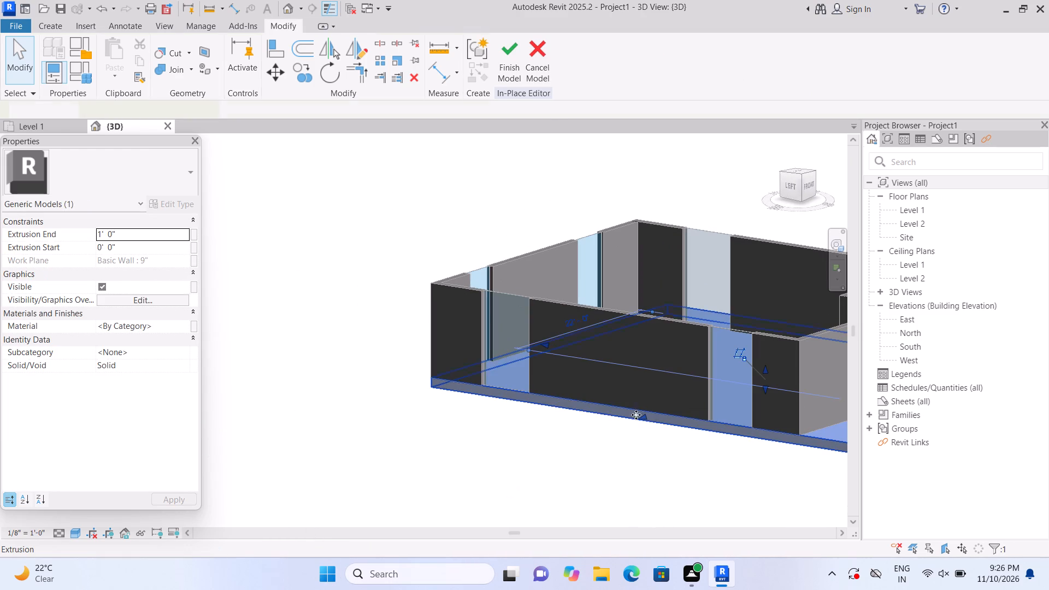
drag(644, 414, 612, 451)
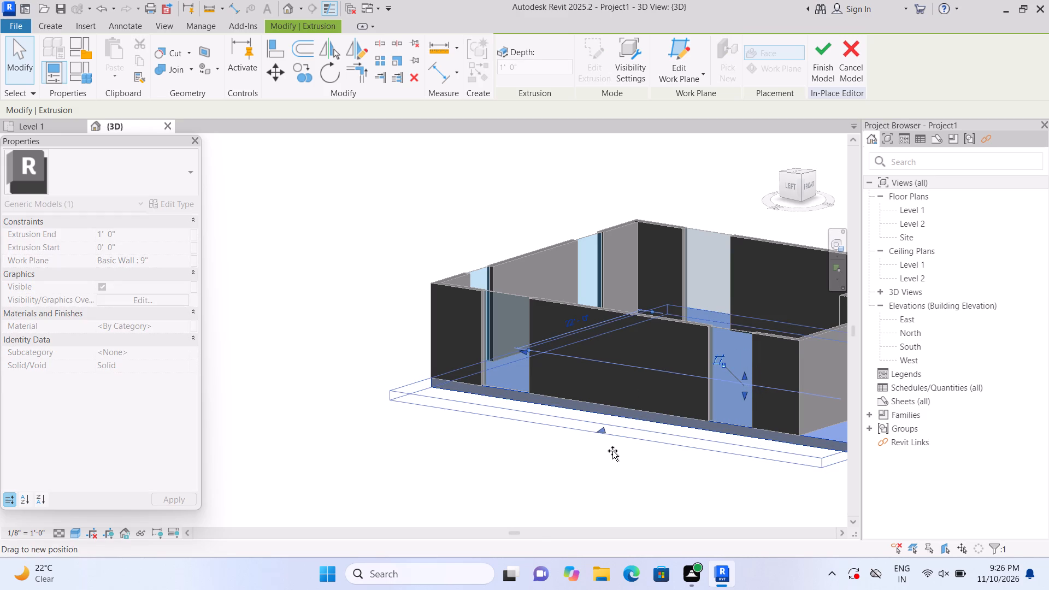
drag(612, 451, 611, 451)
click(438, 518)
Stretch the base slab extrusion's rear edge outward beyond the north wall.
shift+middle_drag(344, 521, 443, 564)
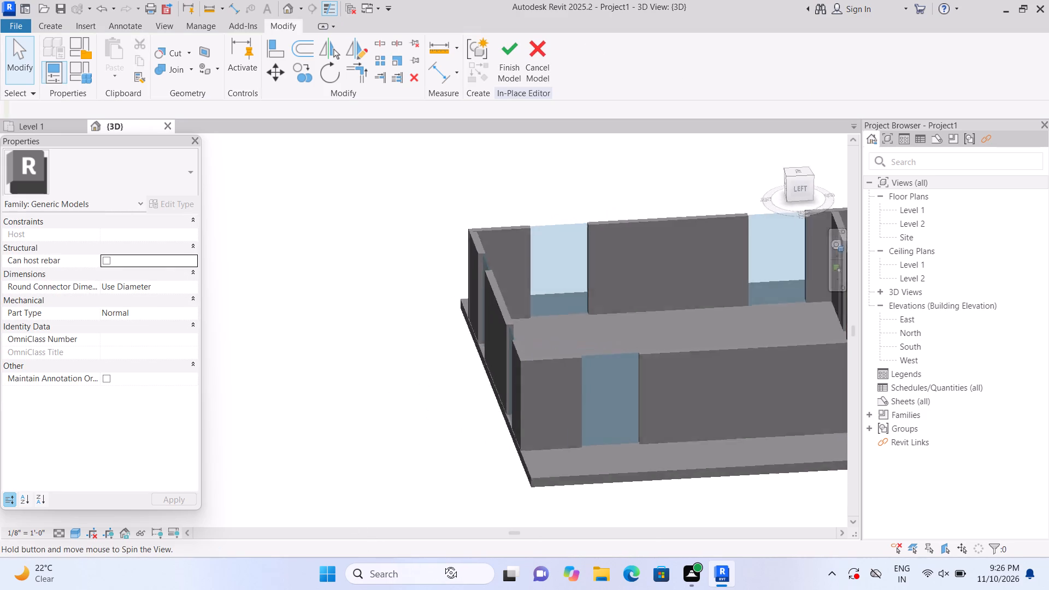
shift+middle_drag(443, 564, 465, 545)
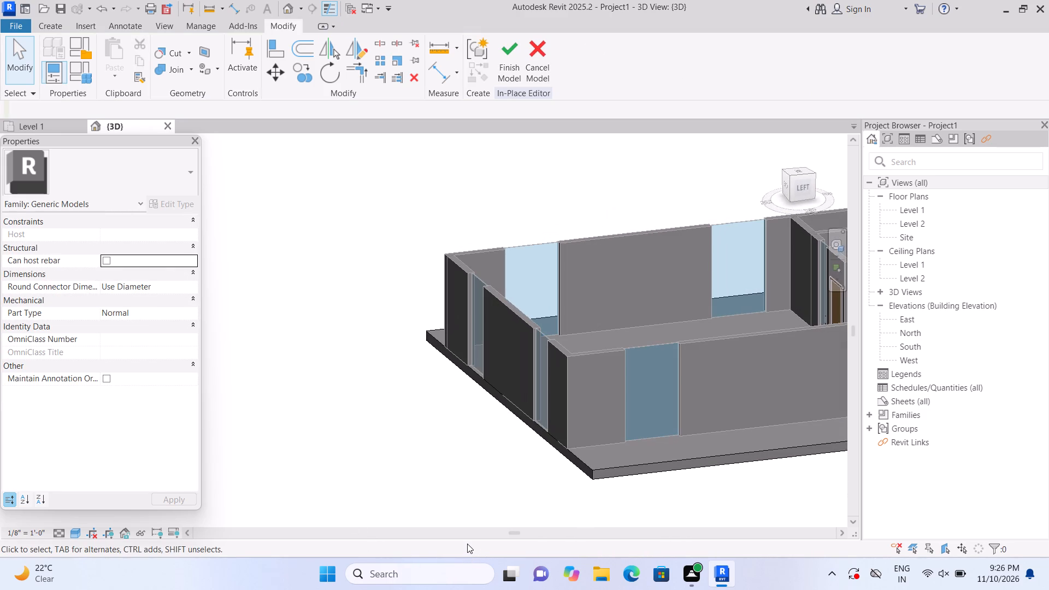
scroll(478, 519, up, 2)
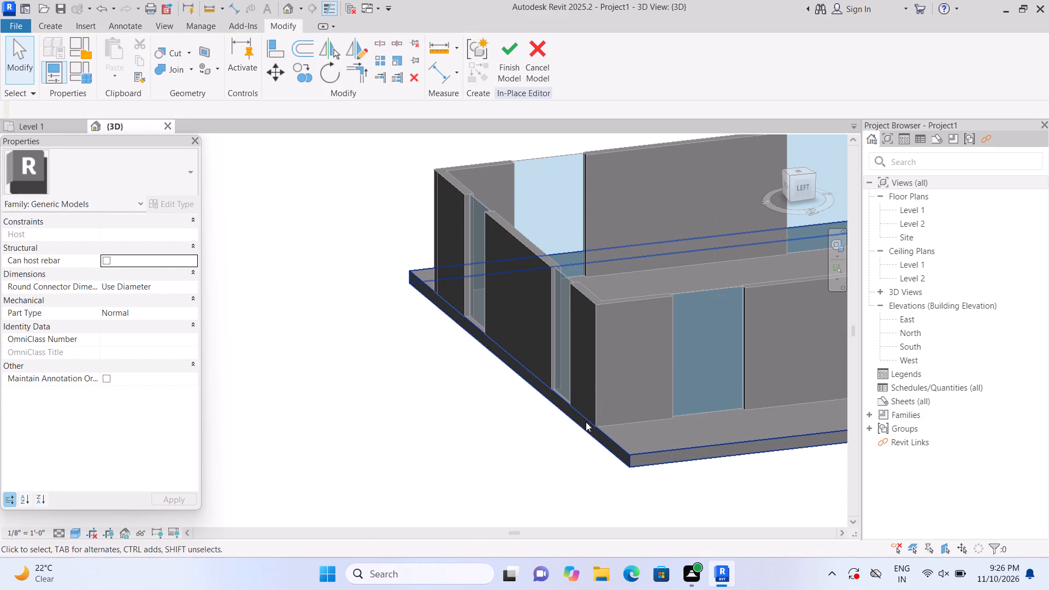
click(585, 426)
drag(514, 367, 493, 381)
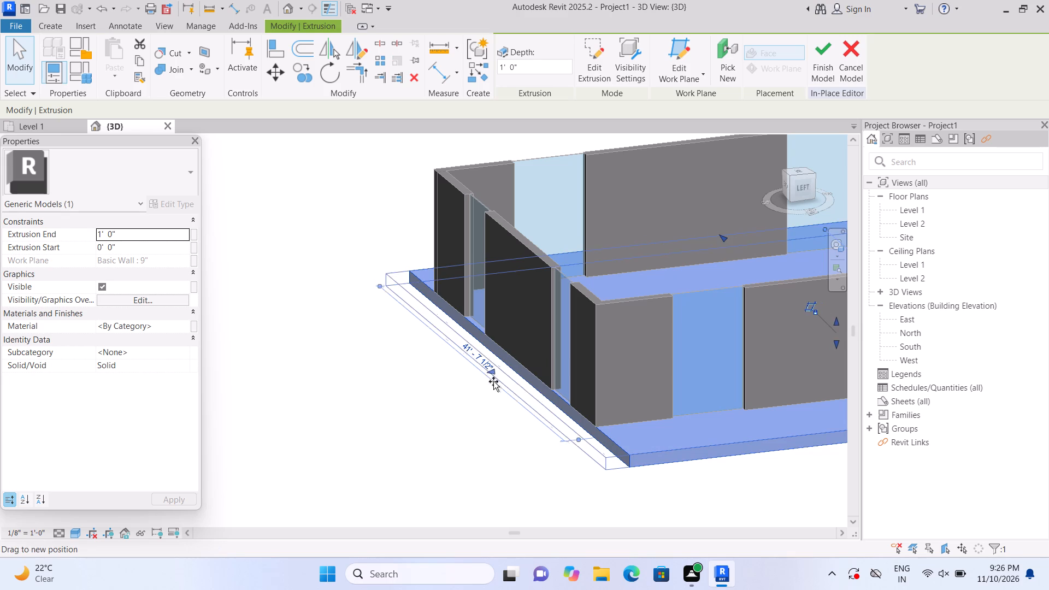
drag(493, 381, 465, 400)
click(397, 455)
scroll(394, 455, down, 3)
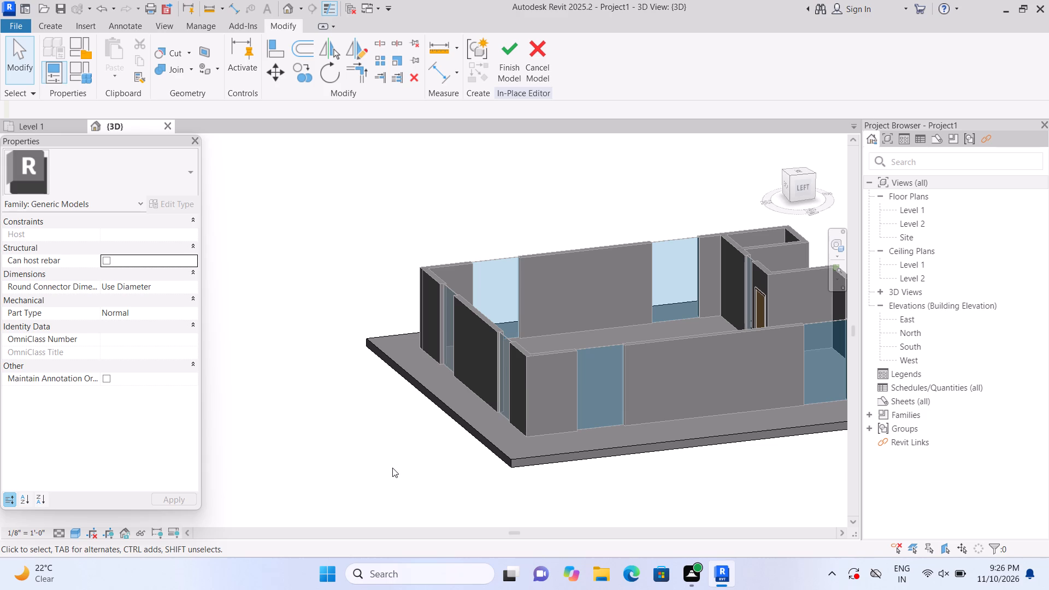
Stretch the base slab's north edge slightly farther out to widen the apron behind the building.
scroll(399, 472, down, 3)
scroll(398, 473, up, 1)
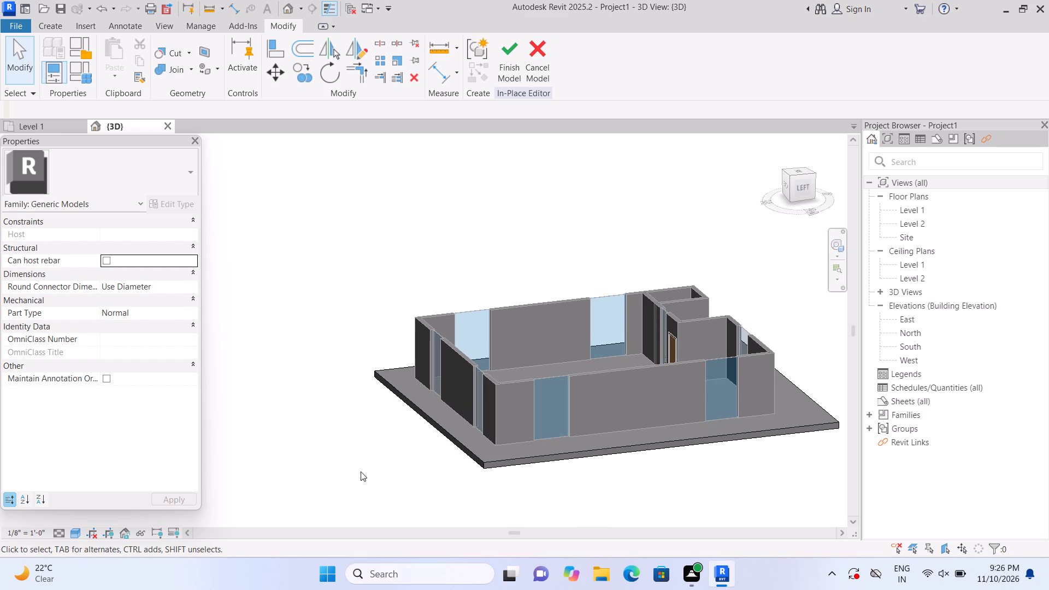
scroll(408, 467, up, 2)
click(462, 426)
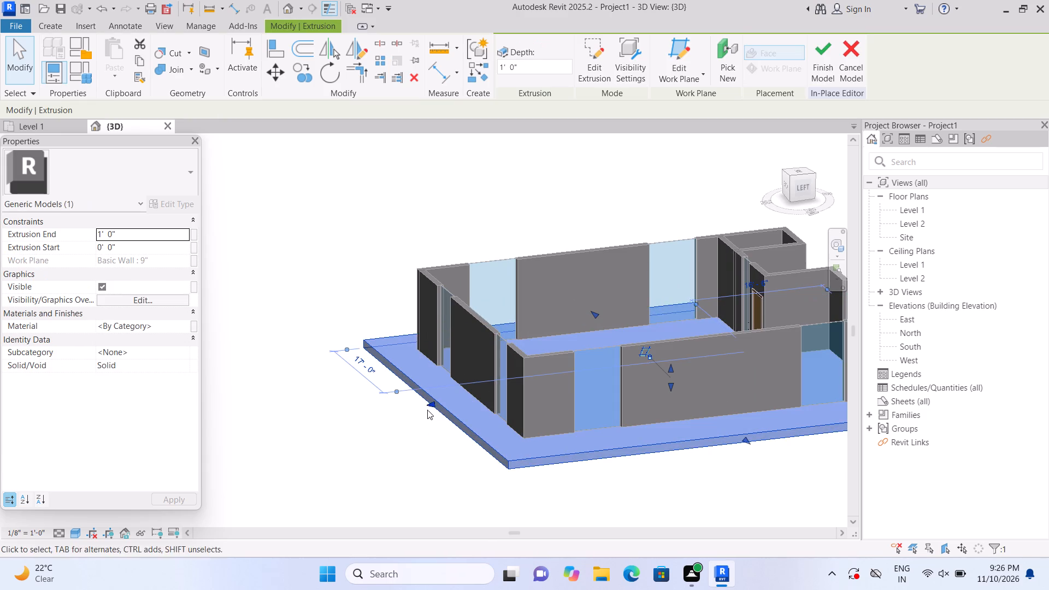
drag(428, 408, 424, 414)
click(397, 479)
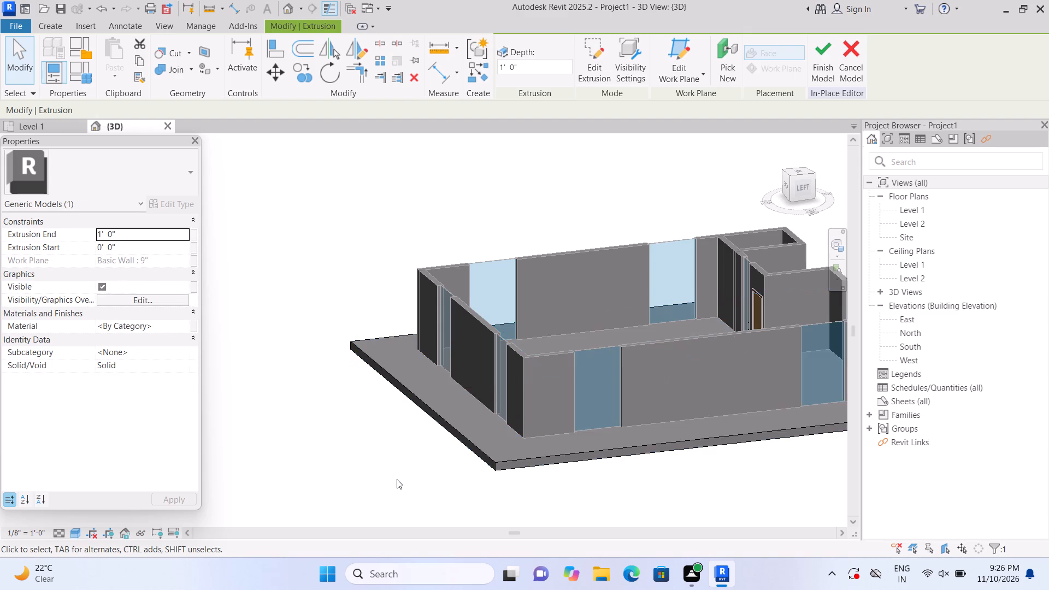
scroll(398, 471, down, 3)
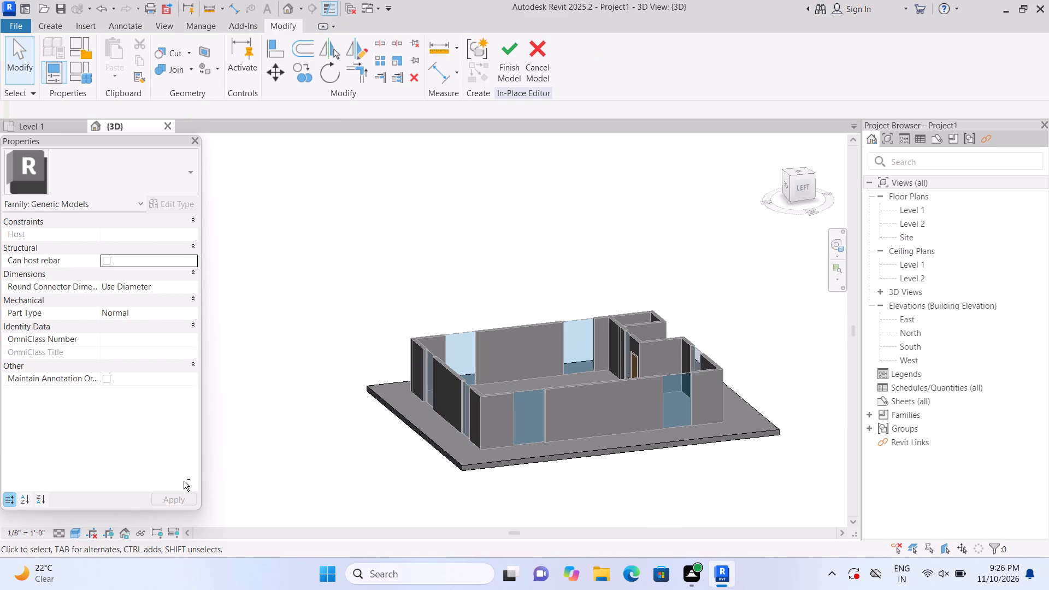
Return the 3D view to its home orientation and examine the base slab's projection around the whole building.
shift+middle_drag(184, 487, 333, 568)
scroll(350, 501, up, 2)
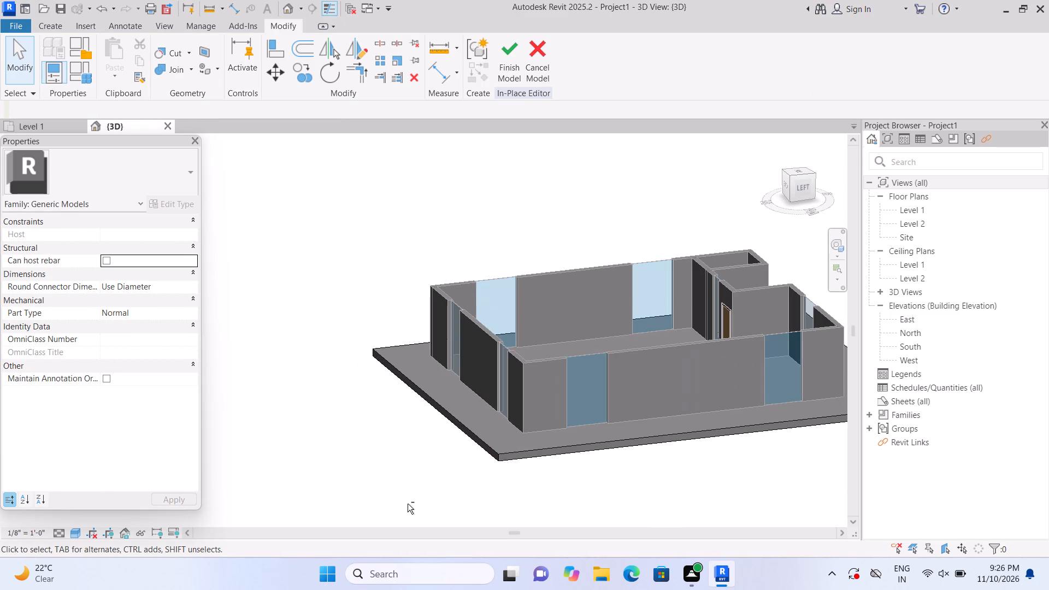
scroll(390, 481, up, 1)
scroll(527, 441, down, 3)
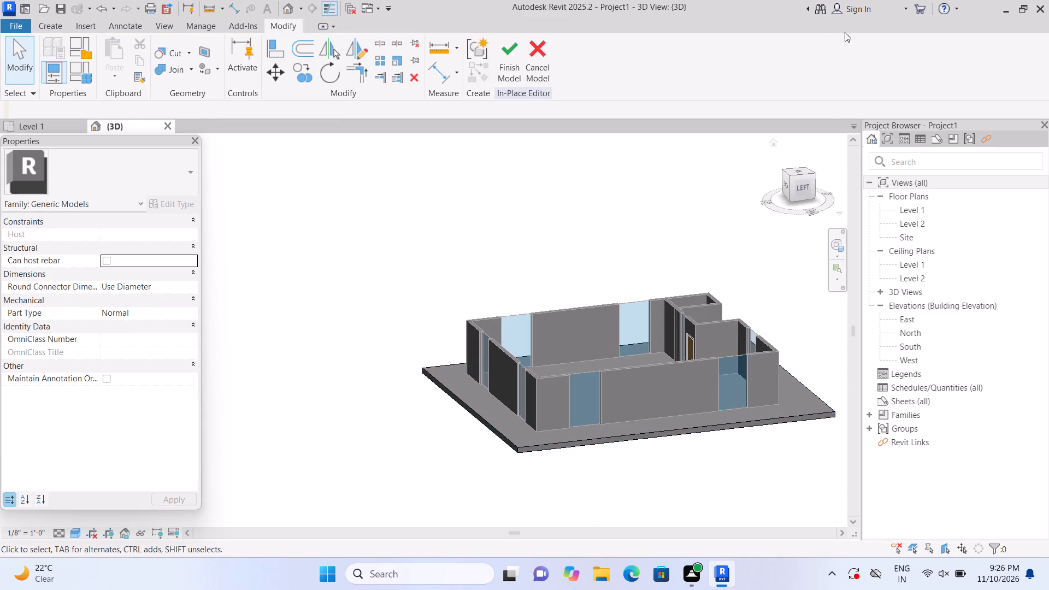
click(774, 143)
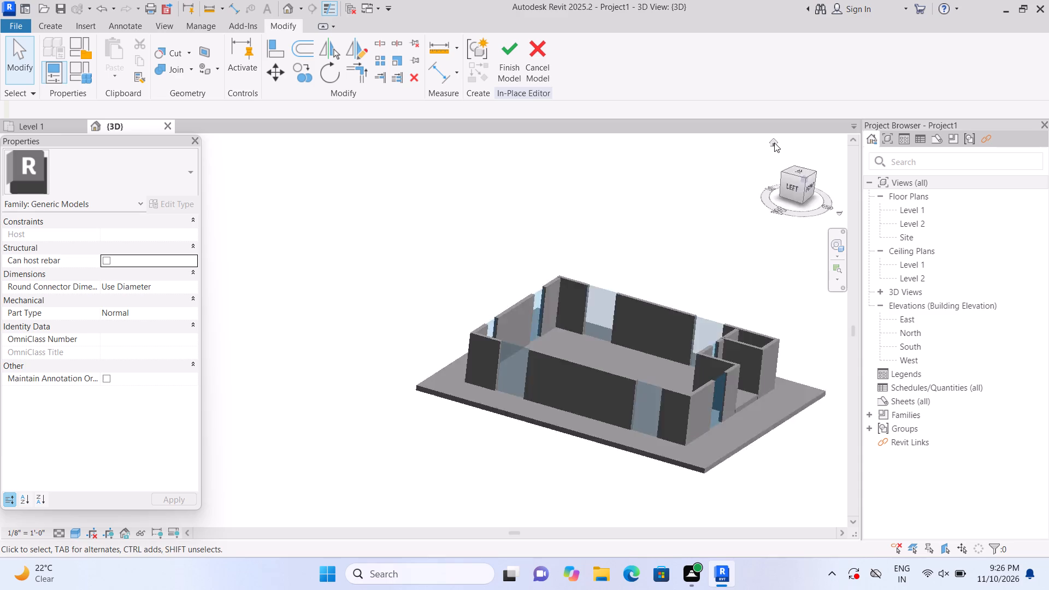
scroll(283, 467, up, 2)
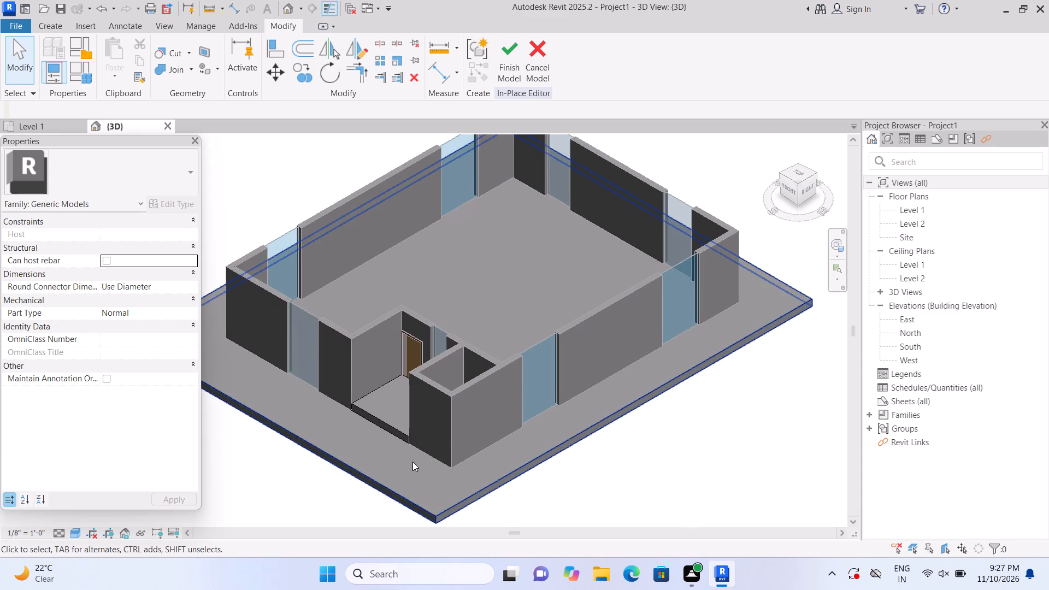
scroll(433, 430, down, 2)
scroll(148, 488, up, 1)
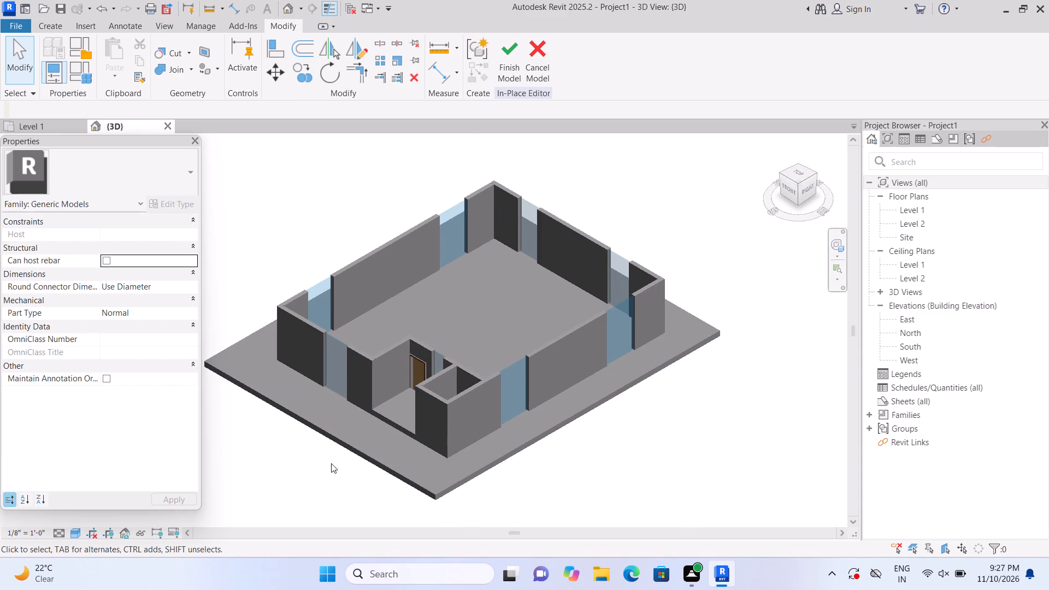
Stretch the base slab's front edge farther out from the entry wall, to a temporary dimension of 18'-6".
scroll(376, 461, up, 1)
scroll(243, 456, up, 2)
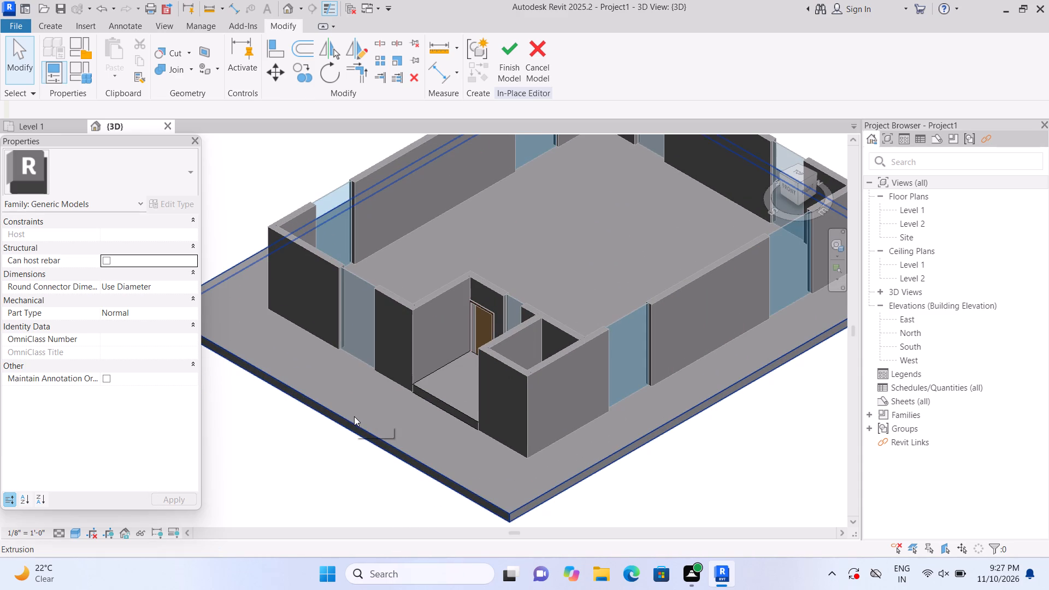
scroll(354, 416, up, 2)
click(355, 419)
scroll(355, 416, down, 3)
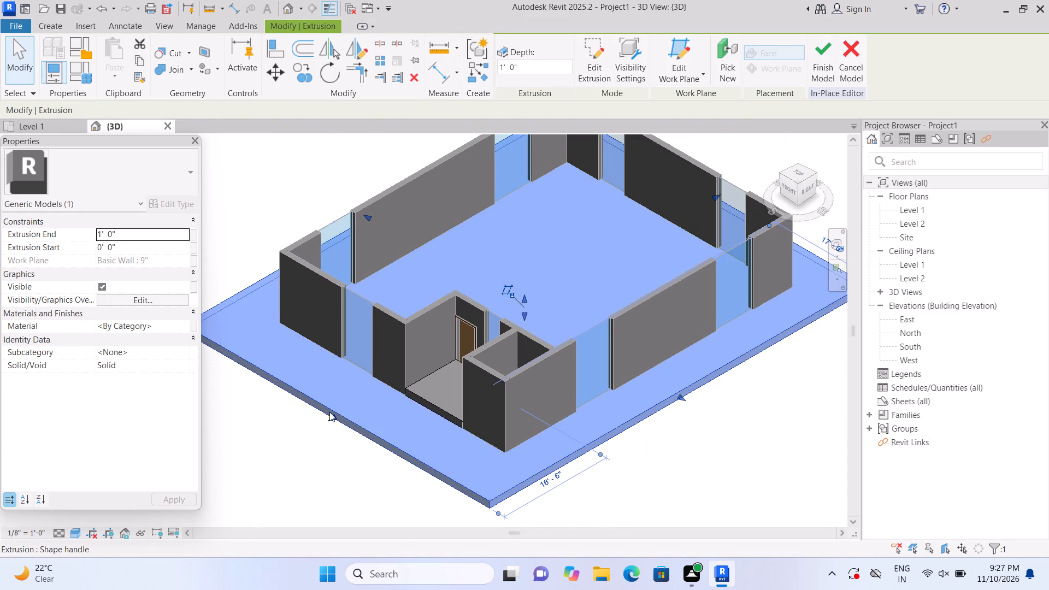
drag(331, 415, 320, 429)
click(320, 429)
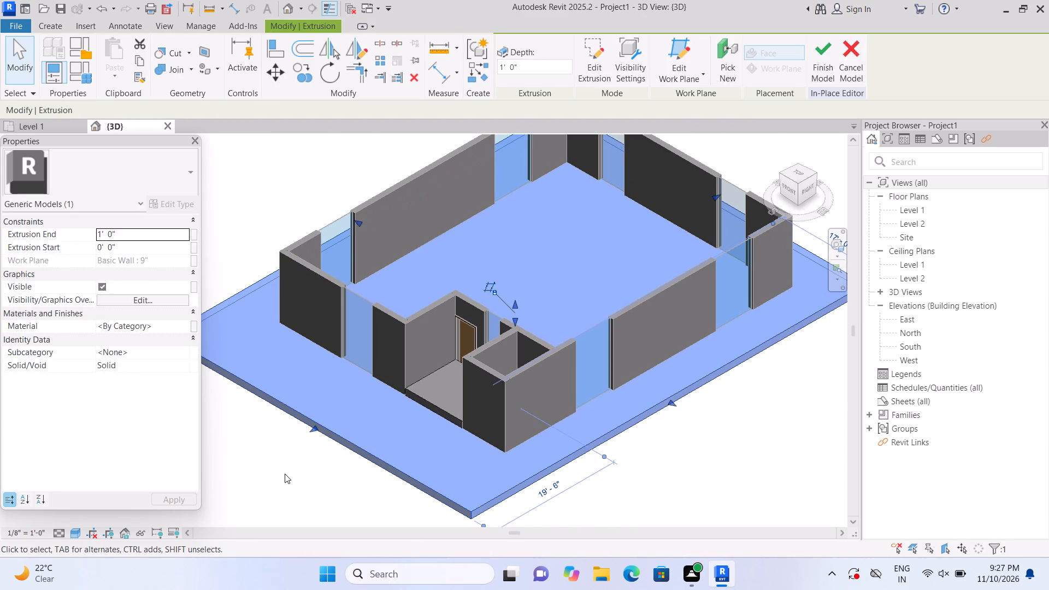
click(285, 474)
scroll(291, 452, up, 1)
scroll(291, 452, down, 2)
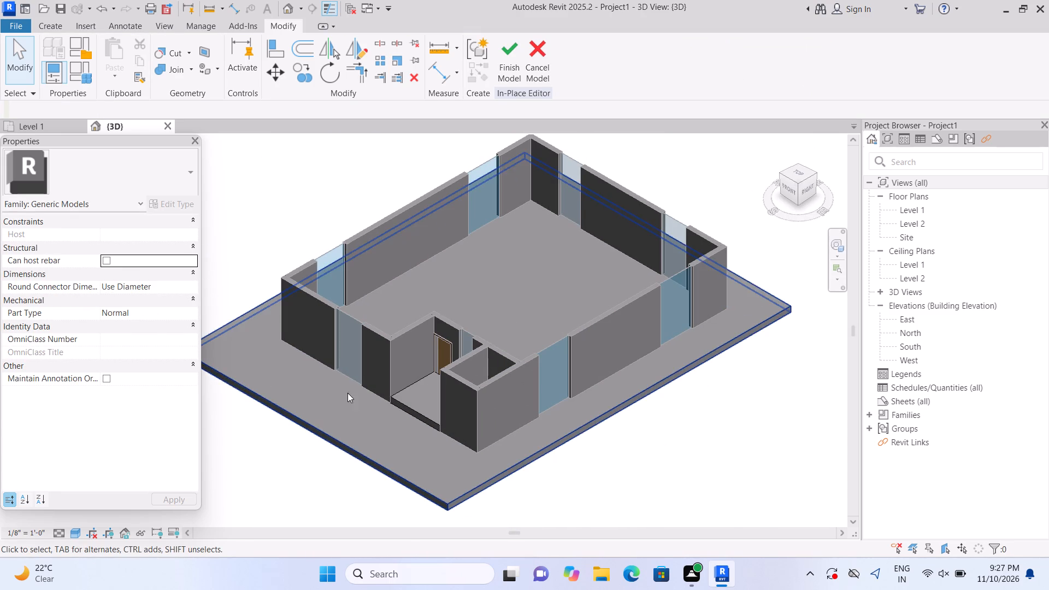
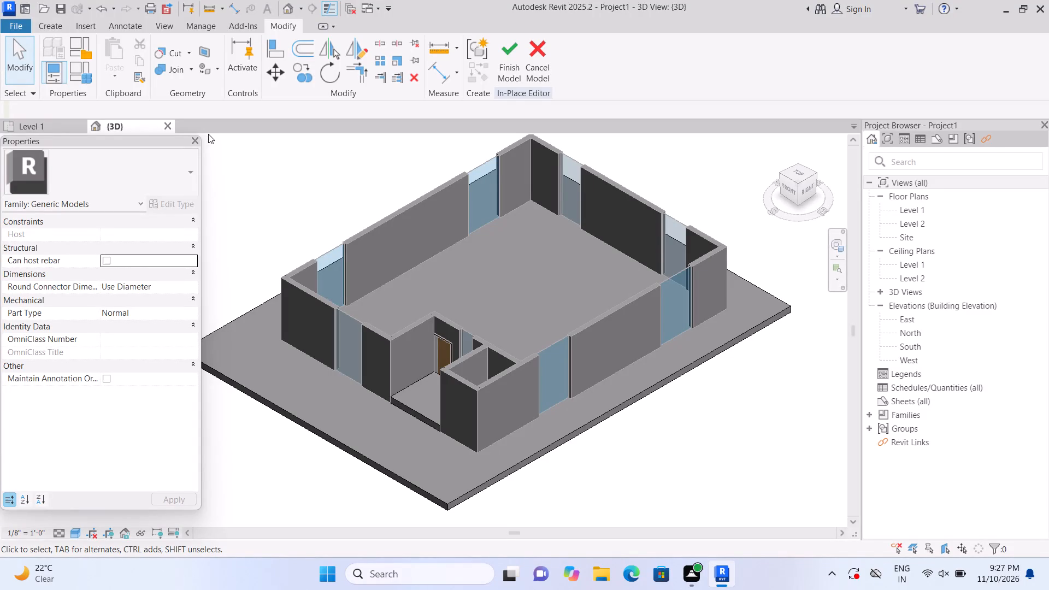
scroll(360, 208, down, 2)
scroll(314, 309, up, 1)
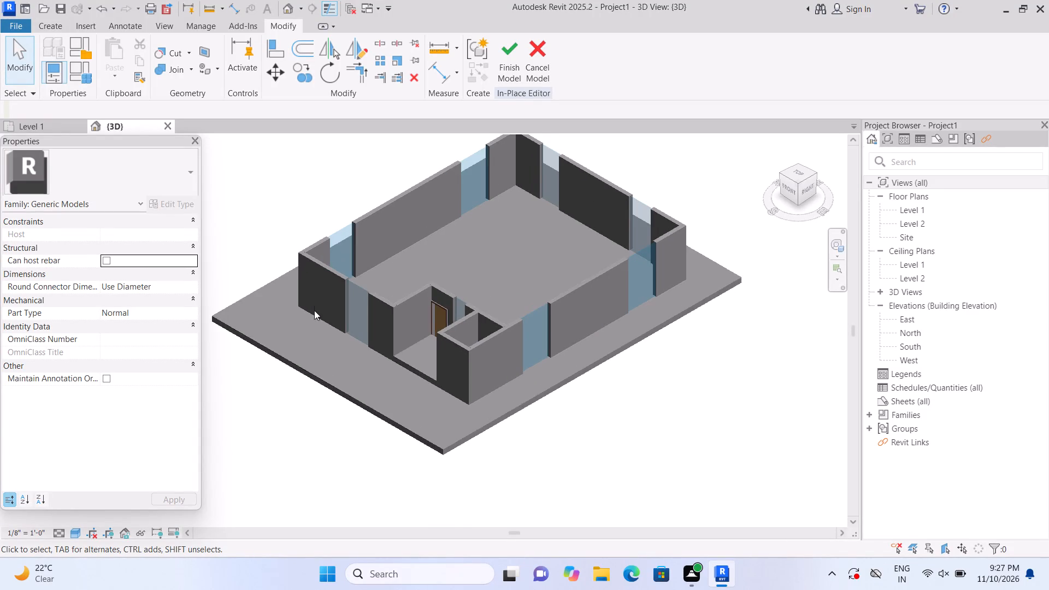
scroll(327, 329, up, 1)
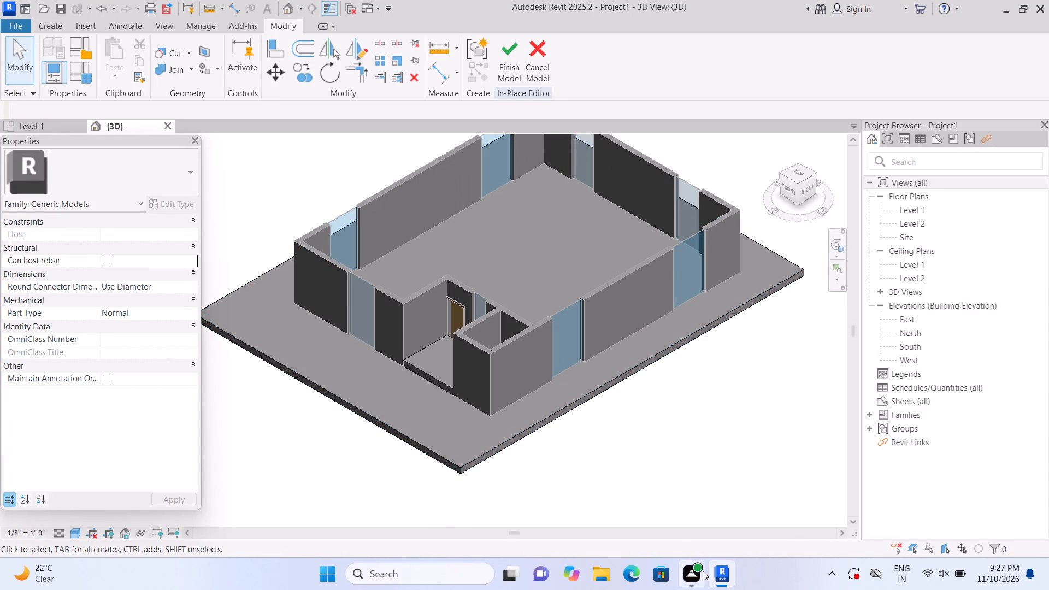
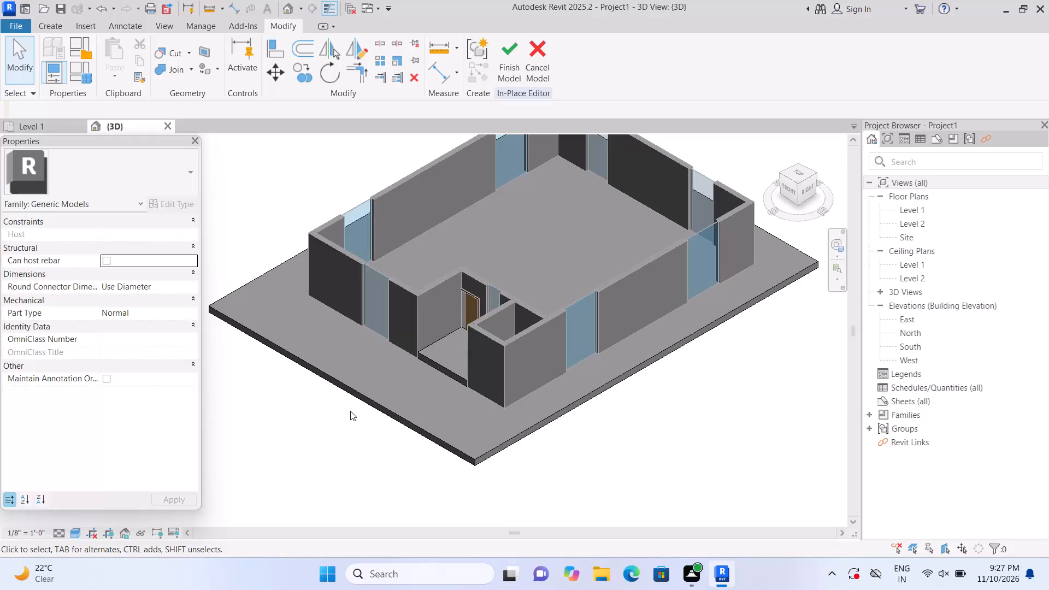
Finish the in-place base slab model.
scroll(465, 6, up, 2)
scroll(380, 316, up, 2)
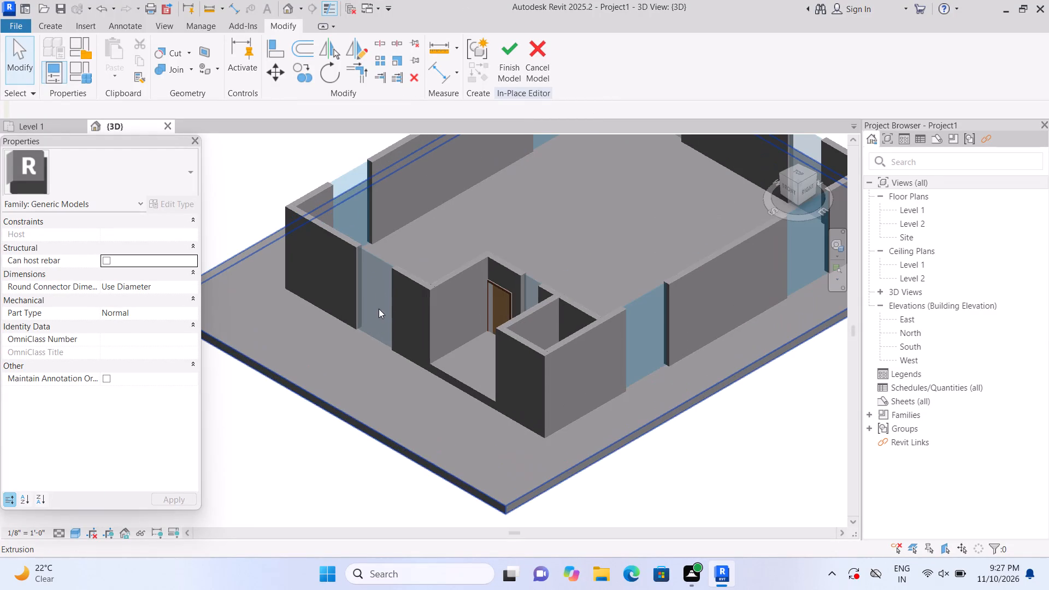
click(514, 73)
Shrink the front wall's curtain wall into a window, with base offset about 3' 2" and height about 5' 9".
scroll(378, 288, up, 5)
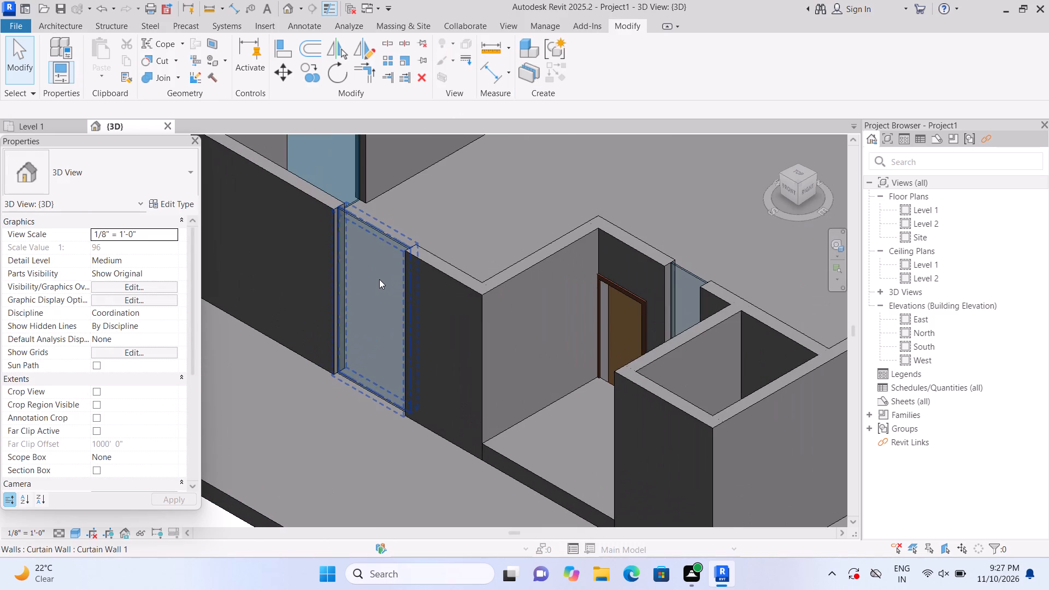
click(380, 279)
scroll(382, 279, down, 3)
scroll(367, 357, up, 3)
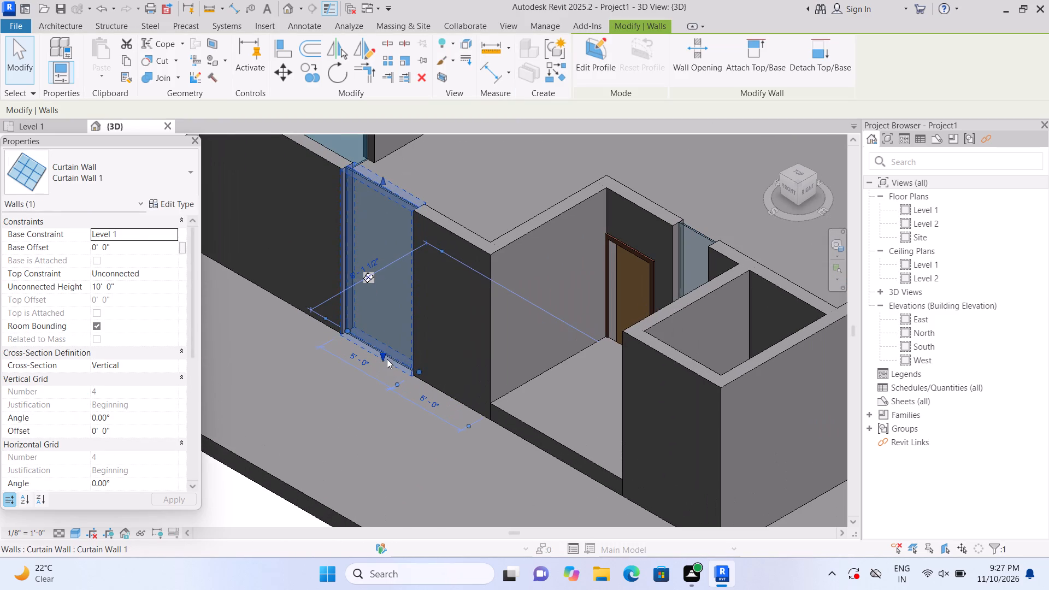
drag(381, 355, 388, 299)
click(388, 299)
scroll(391, 308, down, 3)
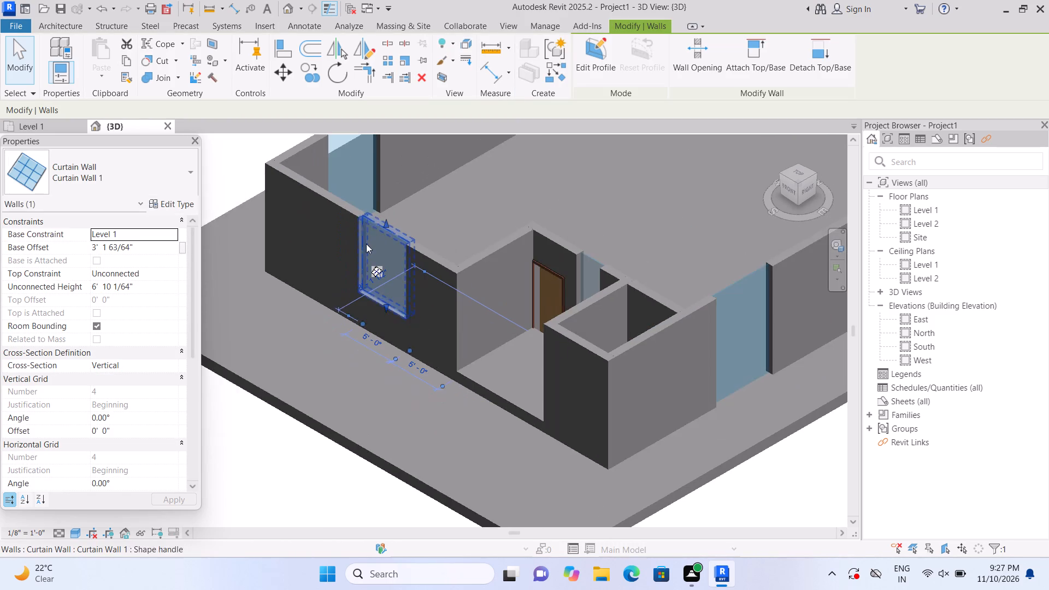
scroll(370, 226, up, 3)
drag(392, 226, 396, 255)
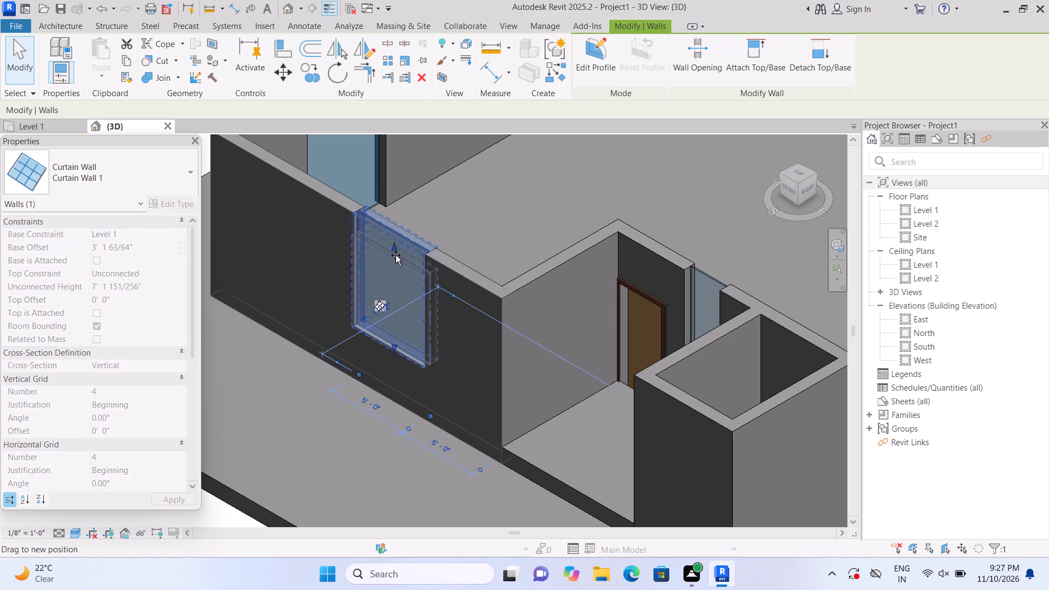
drag(396, 255, 395, 255)
scroll(395, 243, down, 4)
scroll(384, 250, up, 3)
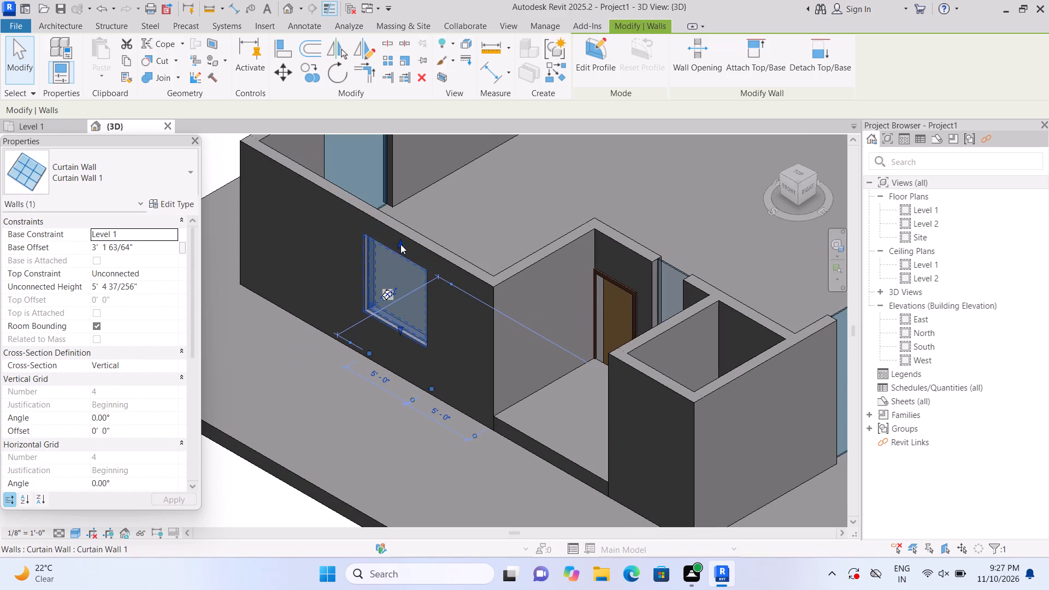
double_click(400, 243)
scroll(343, 259, down, 2)
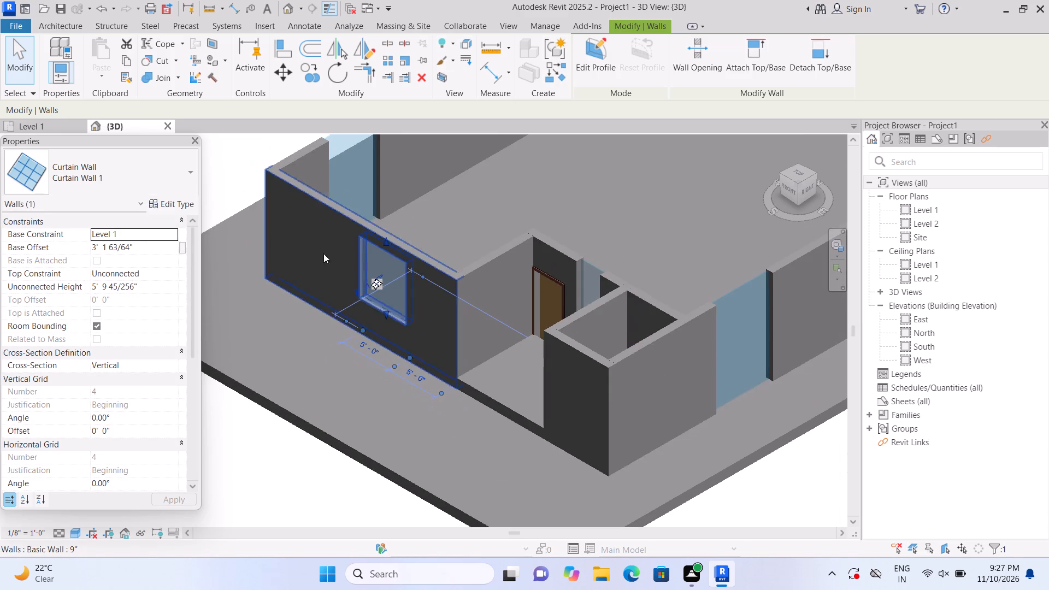
click(221, 178)
Place two vertical curtain grid lines on the front window, dividing it into about 1'-8", 1'-5" and 1'-11" panels.
scroll(267, 245, up, 1)
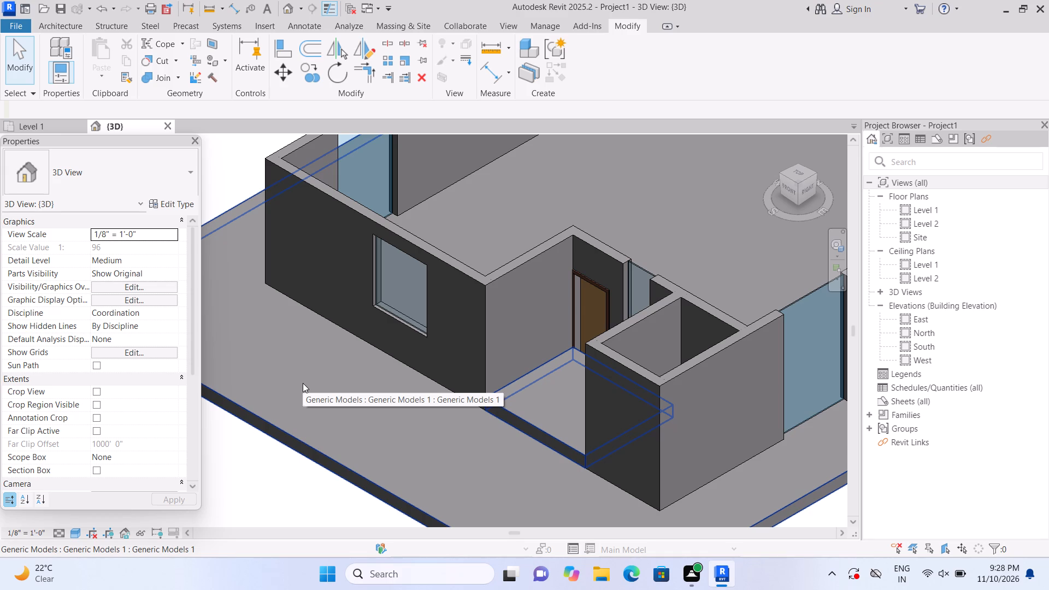
scroll(411, 433, down, 1)
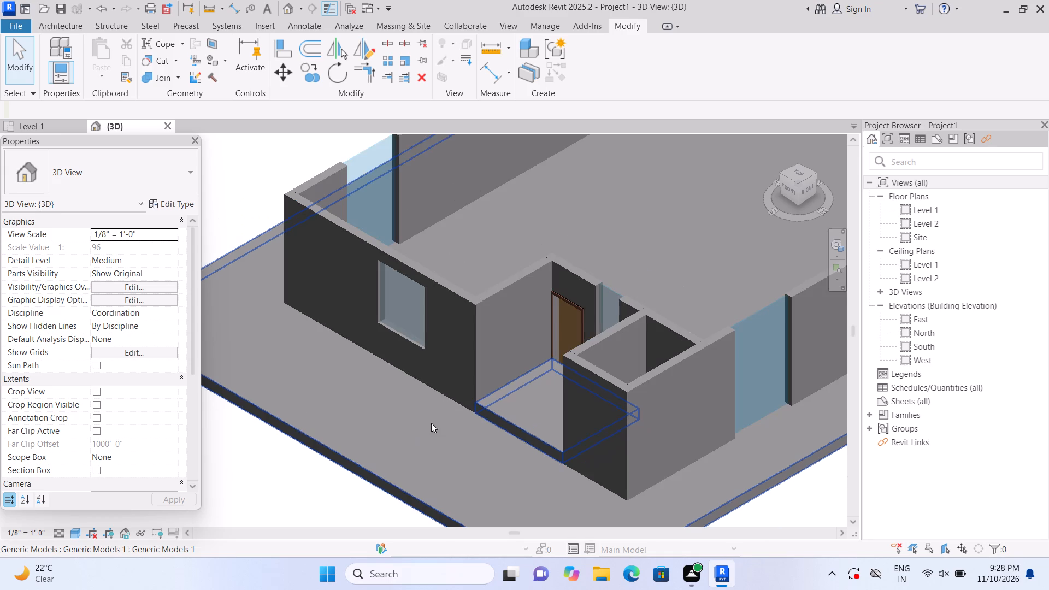
scroll(539, 394, up, 1)
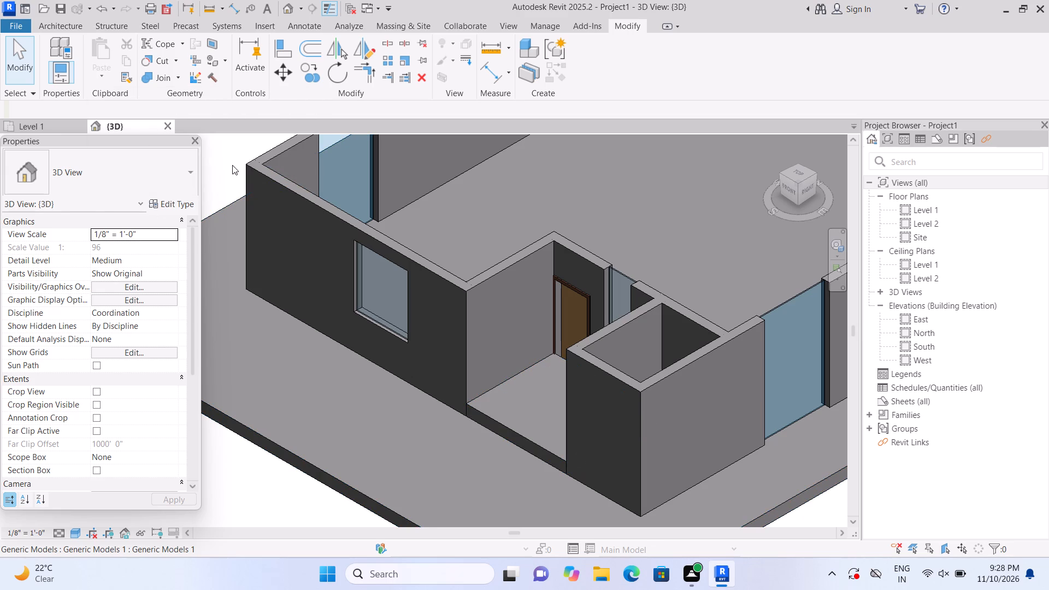
middle_drag(235, 162, 297, 155)
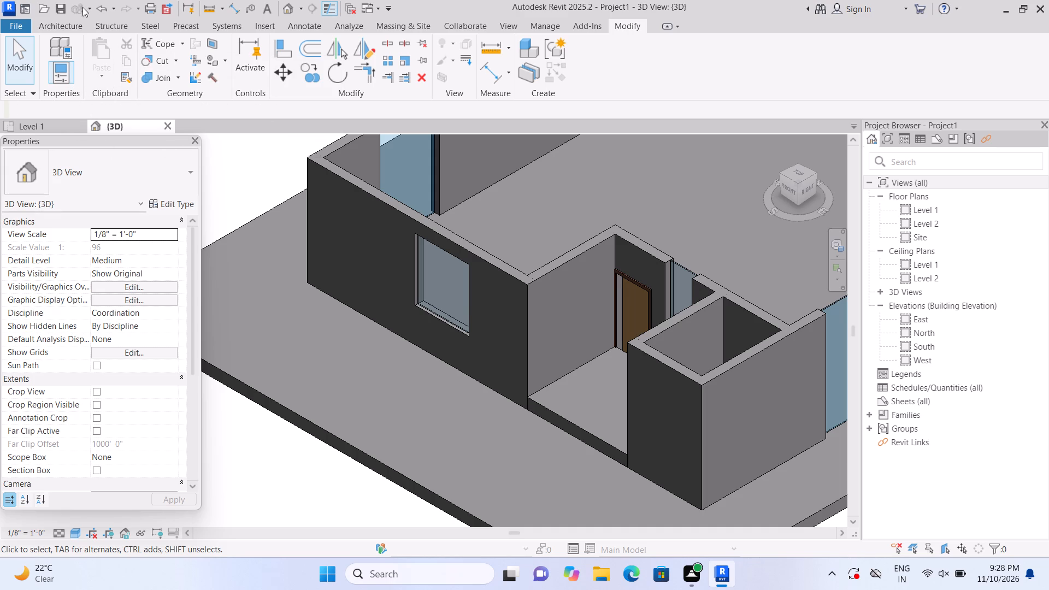
click(64, 20)
click(373, 60)
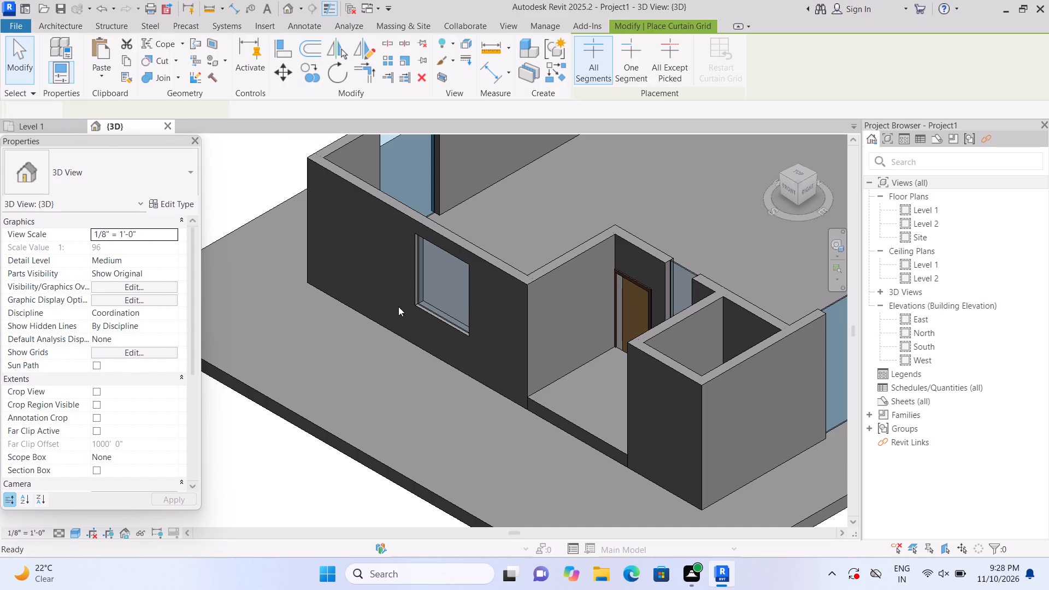
scroll(398, 306, up, 9)
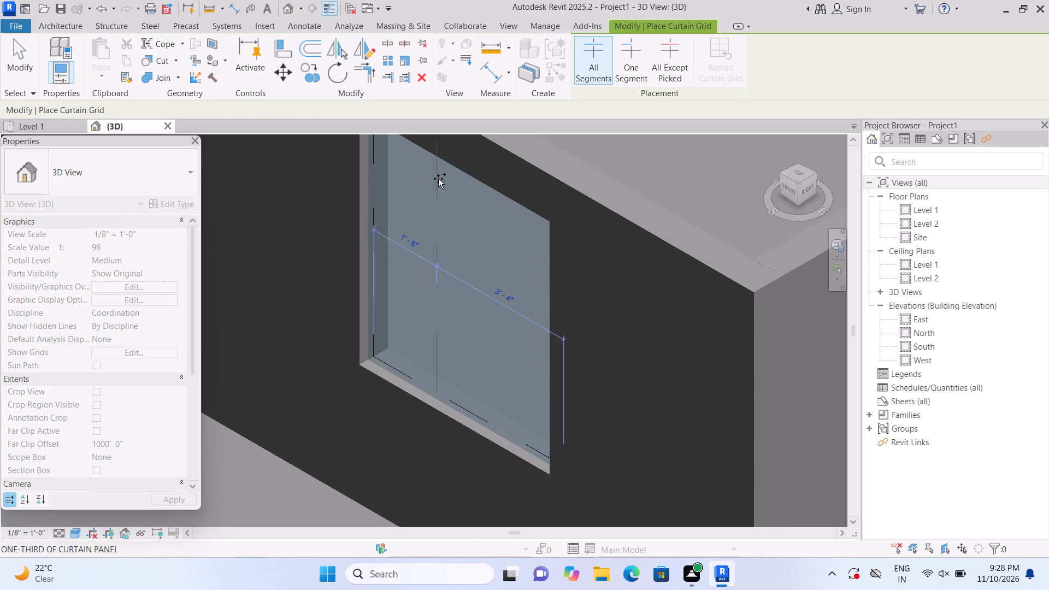
click(438, 179)
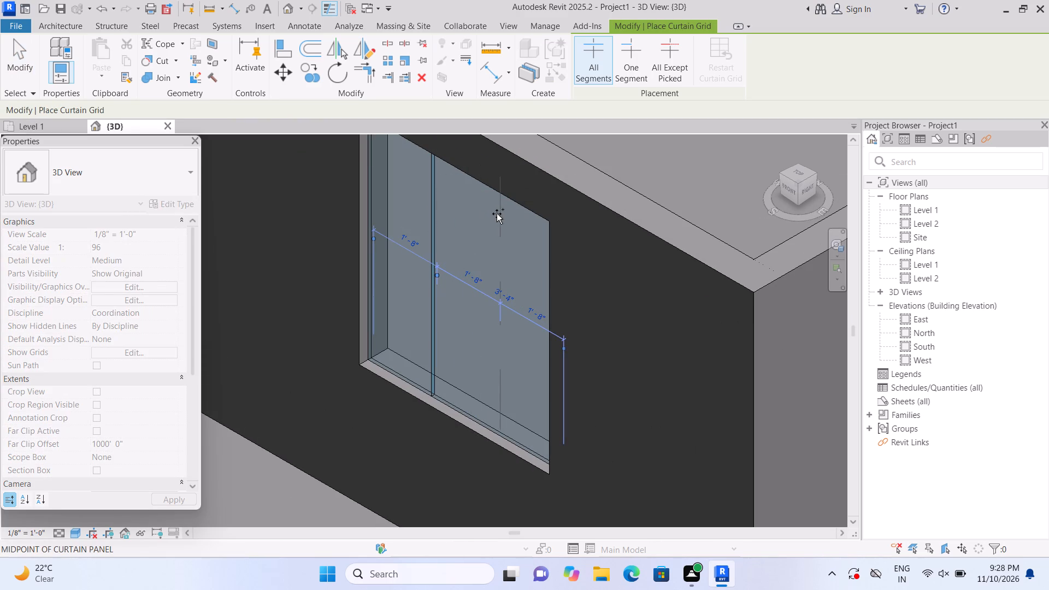
click(491, 211)
scroll(492, 219, down, 1)
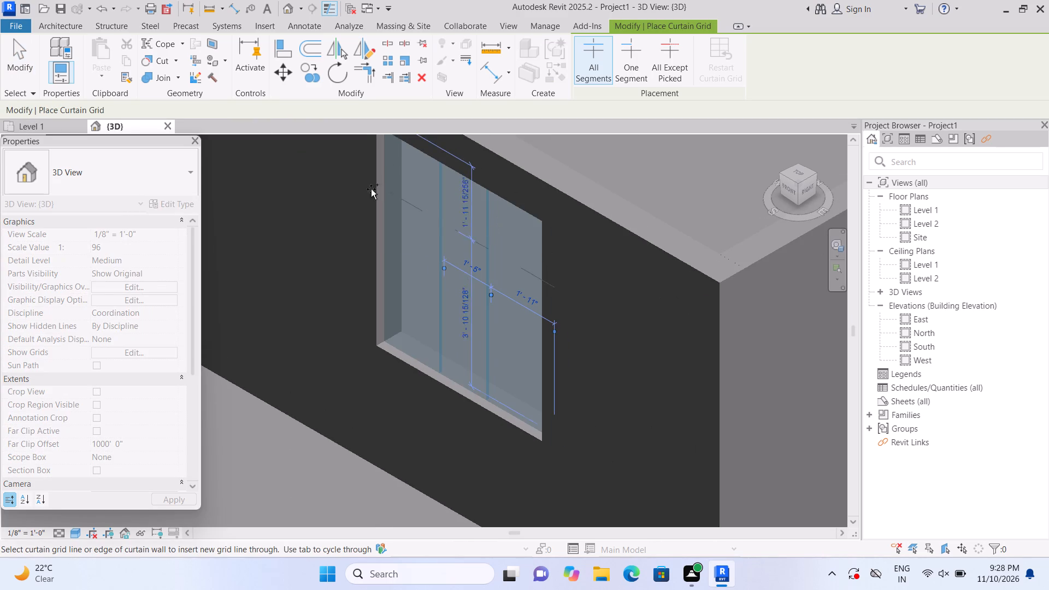
Place 2.5" x 5" rectangular mullions on the front window's two vertical grid lines and around its outer edges.
click(69, 22)
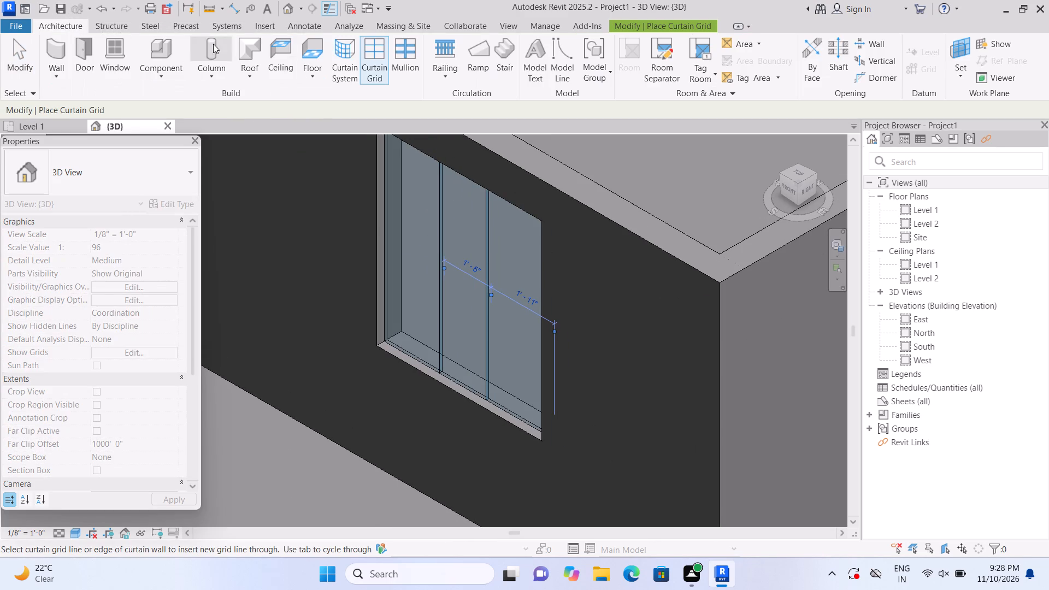
click(392, 68)
click(404, 196)
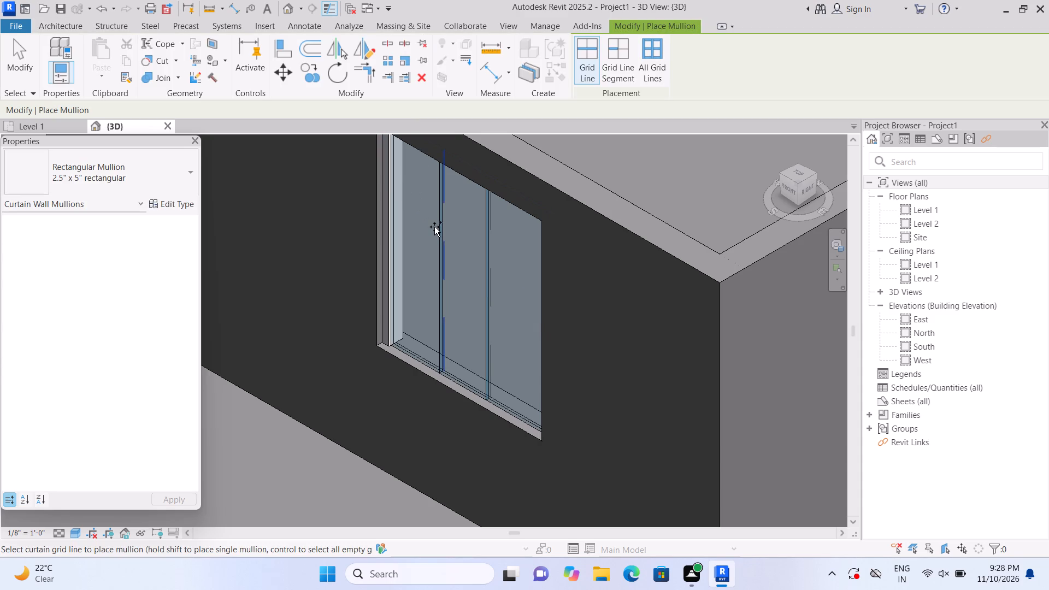
click(436, 228)
click(479, 249)
click(528, 282)
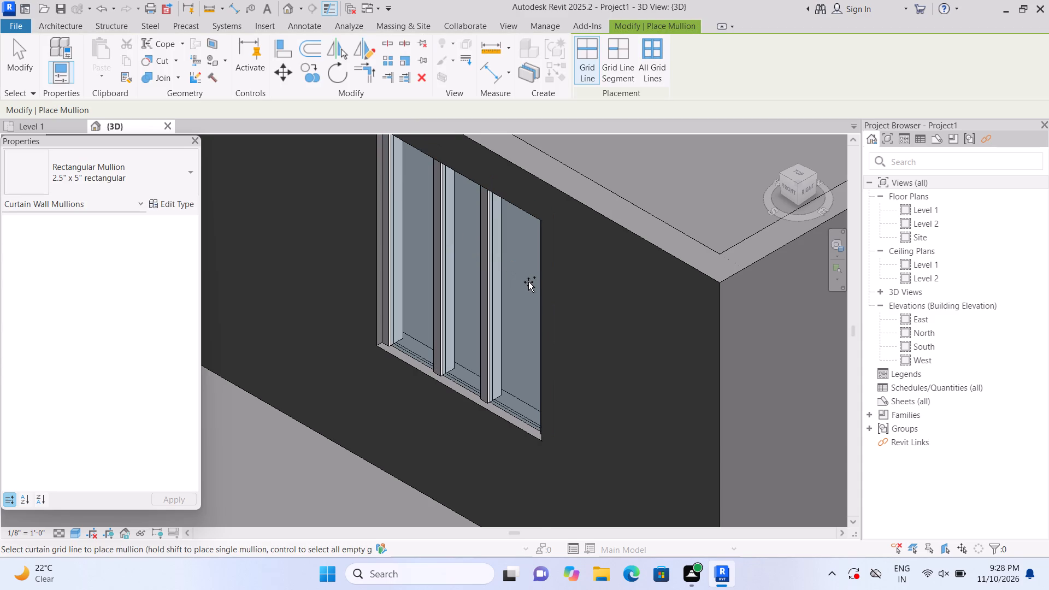
scroll(528, 282, down, 1)
click(512, 215)
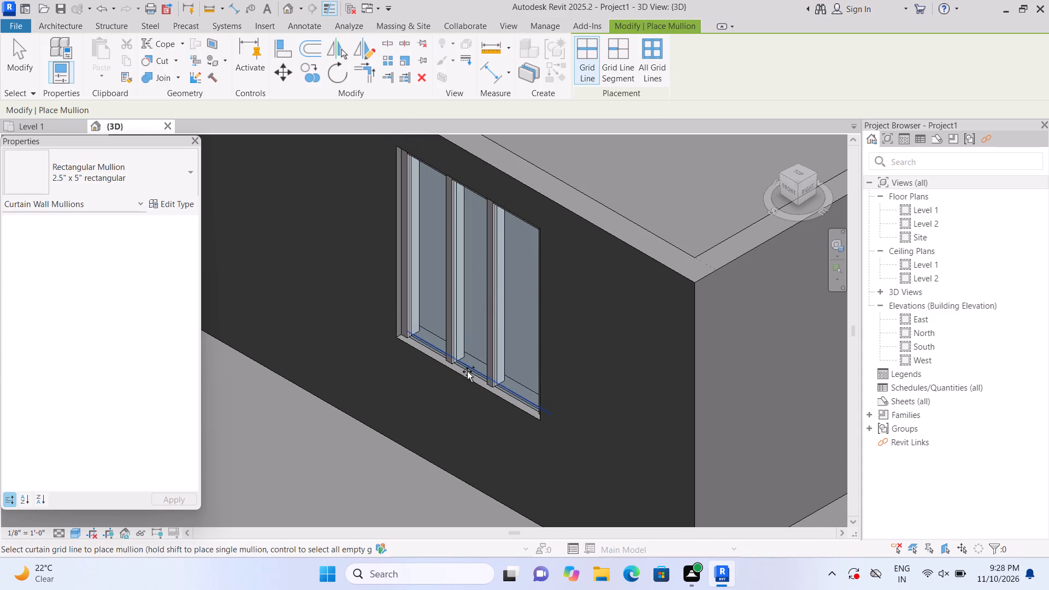
click(467, 371)
scroll(465, 363, down, 6)
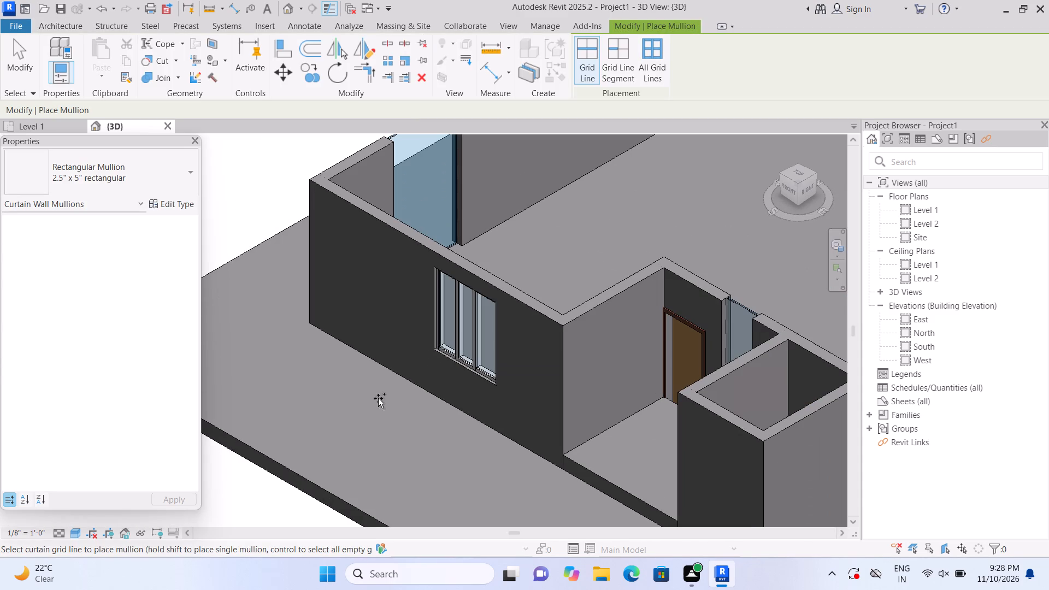
key(Escape)
Raise the bottom of the curtain wall beside the entry door to a base offset of about 2' 7".
scroll(331, 365, down, 3)
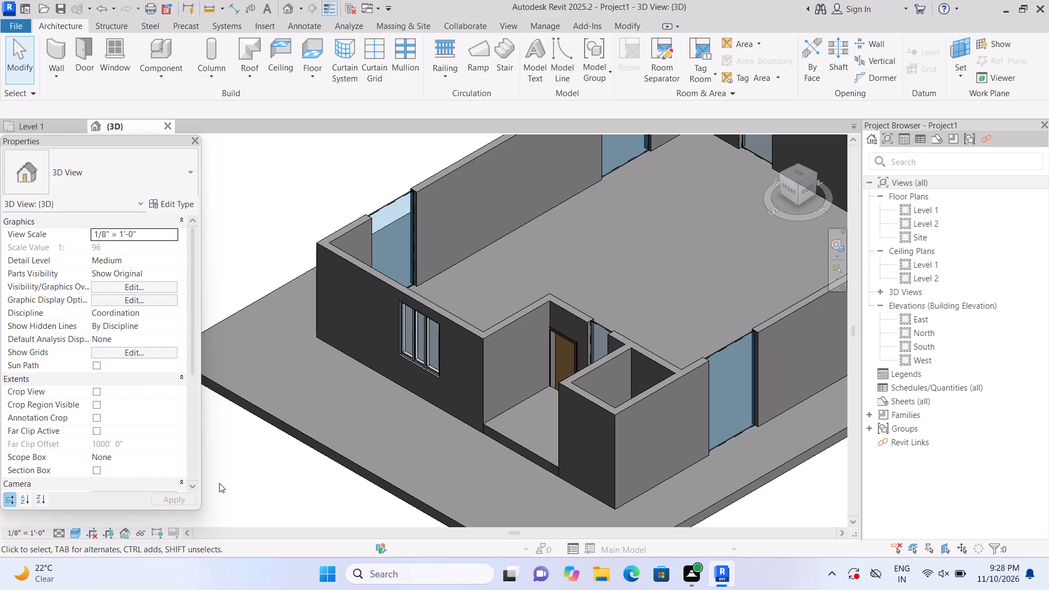
scroll(219, 483, up, 1)
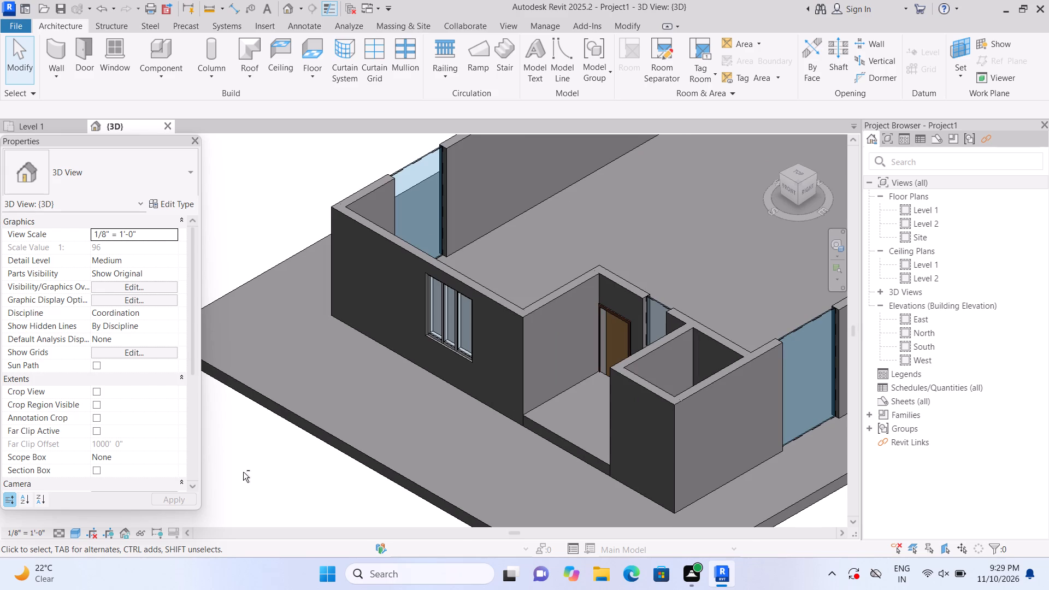
shift+scroll(245, 473, down, 1)
shift+middle_drag(274, 481, 464, 449)
middle_drag(532, 449, 317, 398)
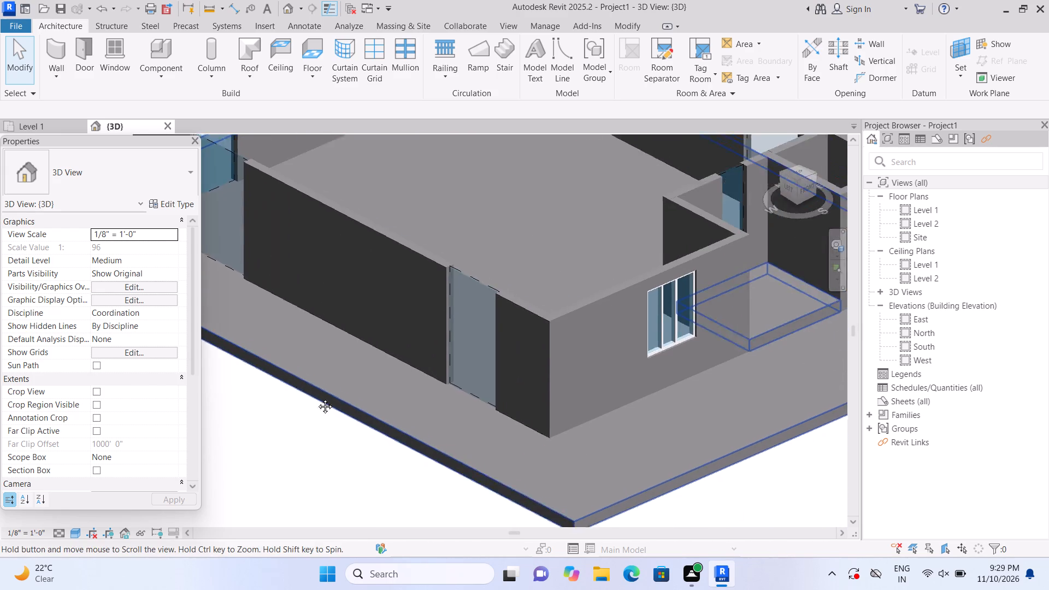
middle_drag(317, 398, 245, 364)
scroll(706, 337, up, 1)
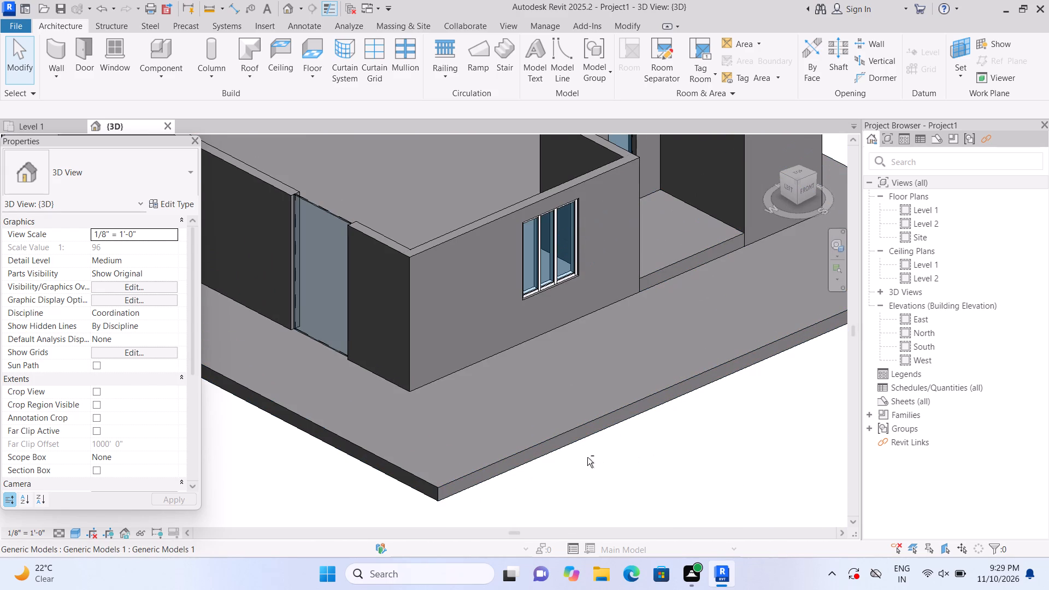
scroll(758, 244, up, 1)
shift+middle_drag(766, 391, 704, 435)
scroll(571, 266, up, 2)
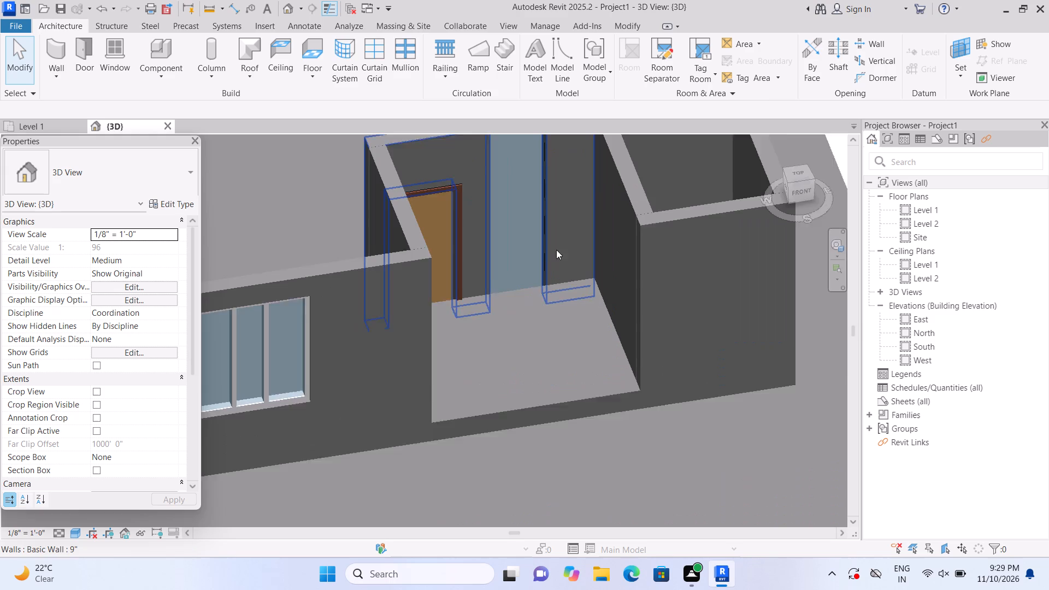
scroll(556, 250, up, 1)
scroll(527, 197, down, 1)
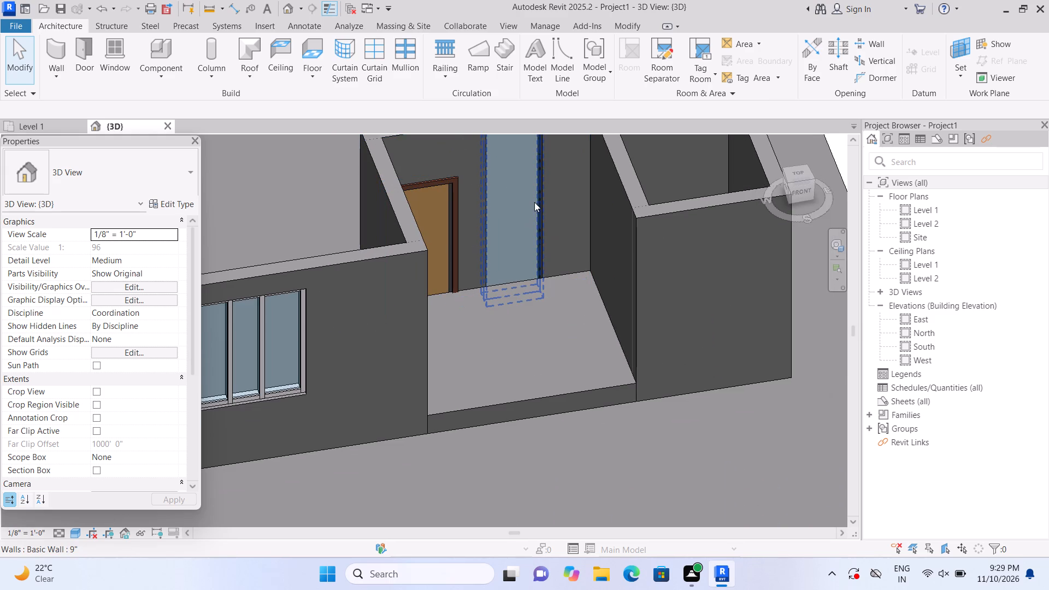
middle_drag(538, 200, 553, 296)
middle_drag(559, 306, 574, 331)
scroll(556, 345, up, 2)
click(557, 343)
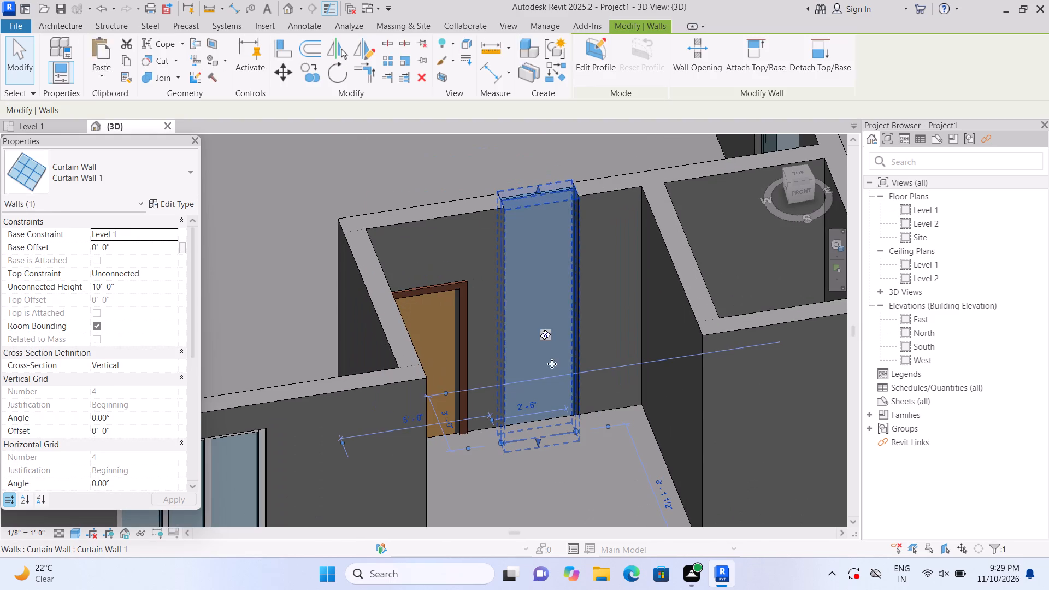
scroll(549, 392, up, 2)
drag(536, 455, 540, 408)
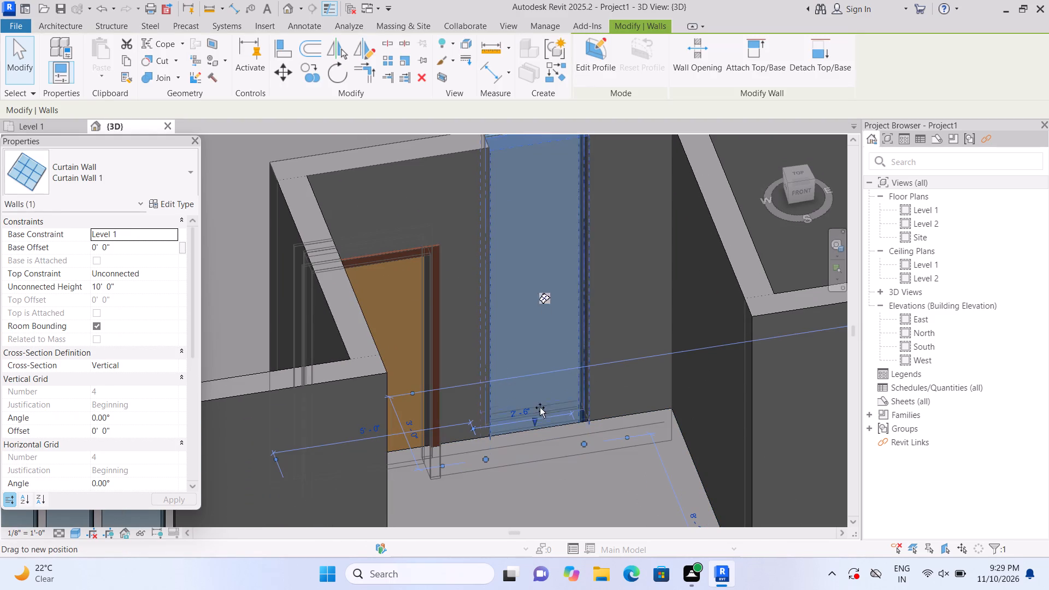
drag(540, 408, 544, 369)
Raise the 36" x 84" single-flush entry door to a sill height of 1' 2".
click(428, 345)
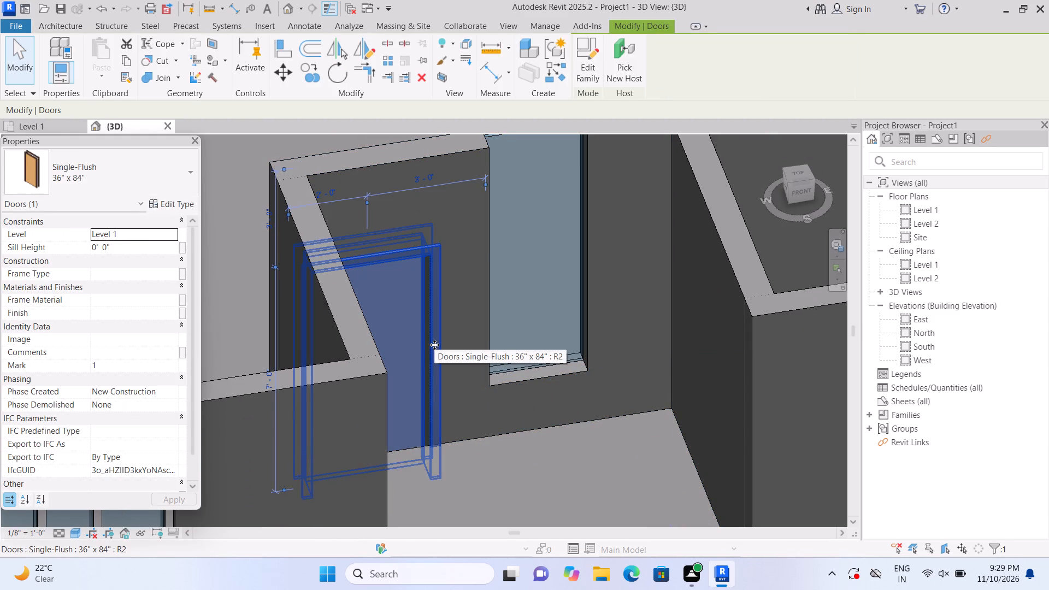
key(Up)
key(Up)
key(Up)
key(Up)
key(Up)
key(Up)
key(Up)
key(Up)
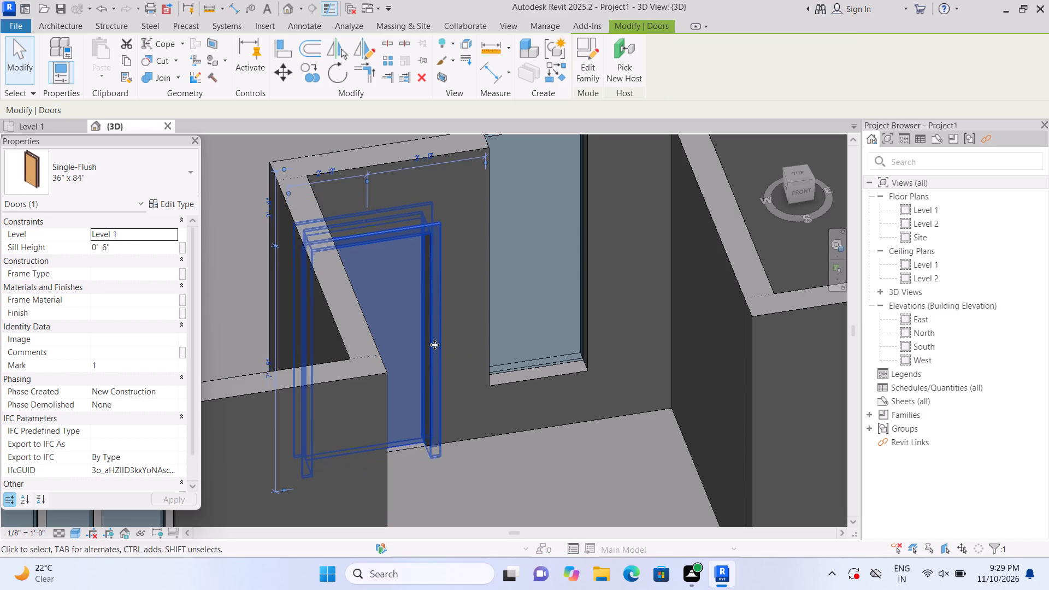
key(Up)
key(Up)
key(Up)
key(Up)
key(Up)
key(Up)
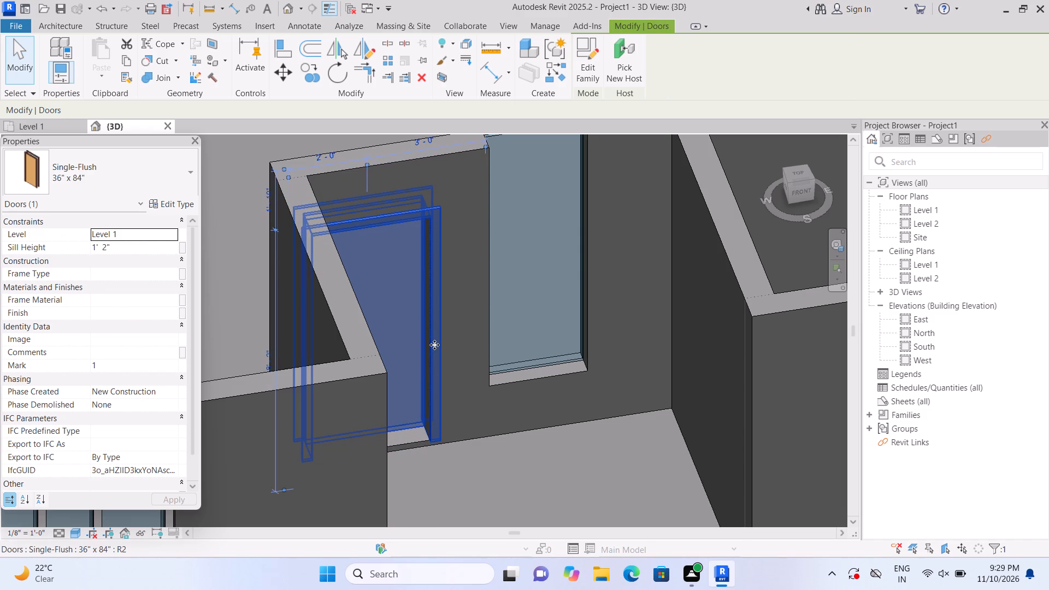
Lower the top of the curtain wall beside the entry door so that solid wall remains above the opening.
click(580, 286)
scroll(580, 293, down, 1)
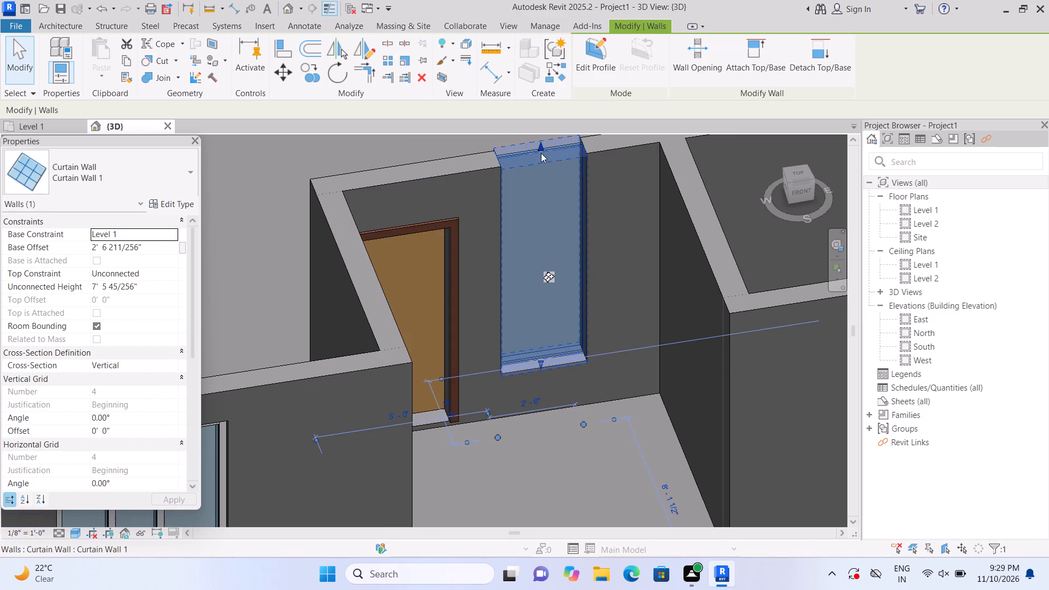
drag(543, 145, 555, 200)
double_click(555, 200)
click(588, 83)
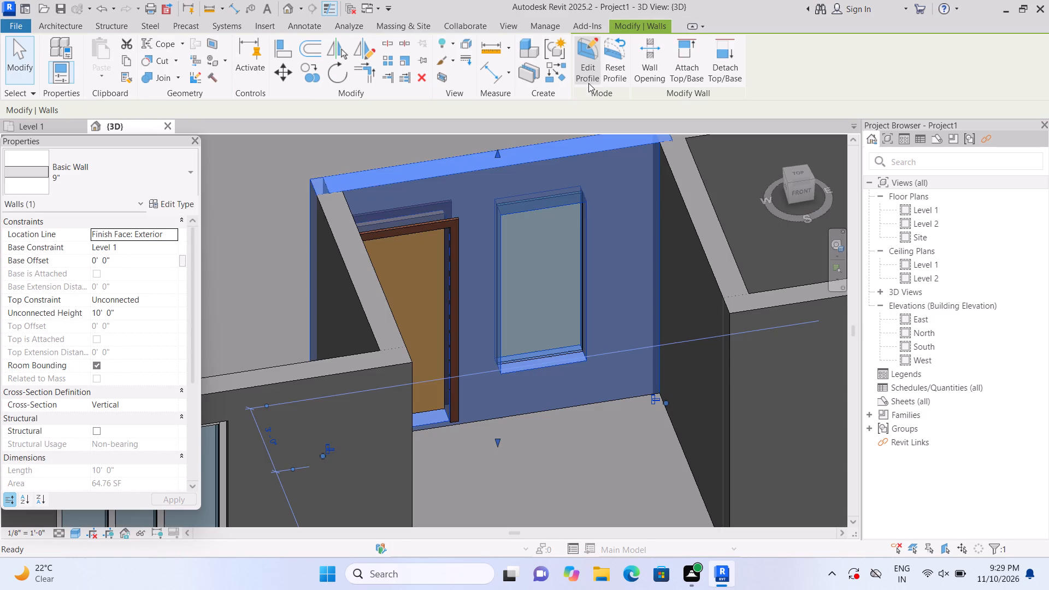
key(Escape)
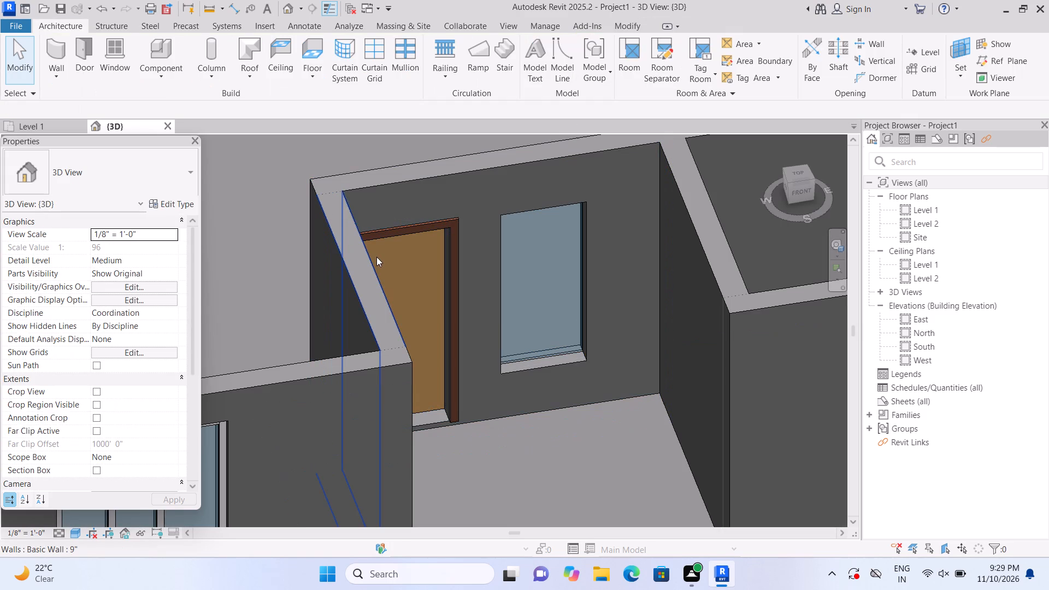
Add a vertical curtain grid line at the midpoint of the window beside the entry door, 1'-3" from each side.
click(379, 79)
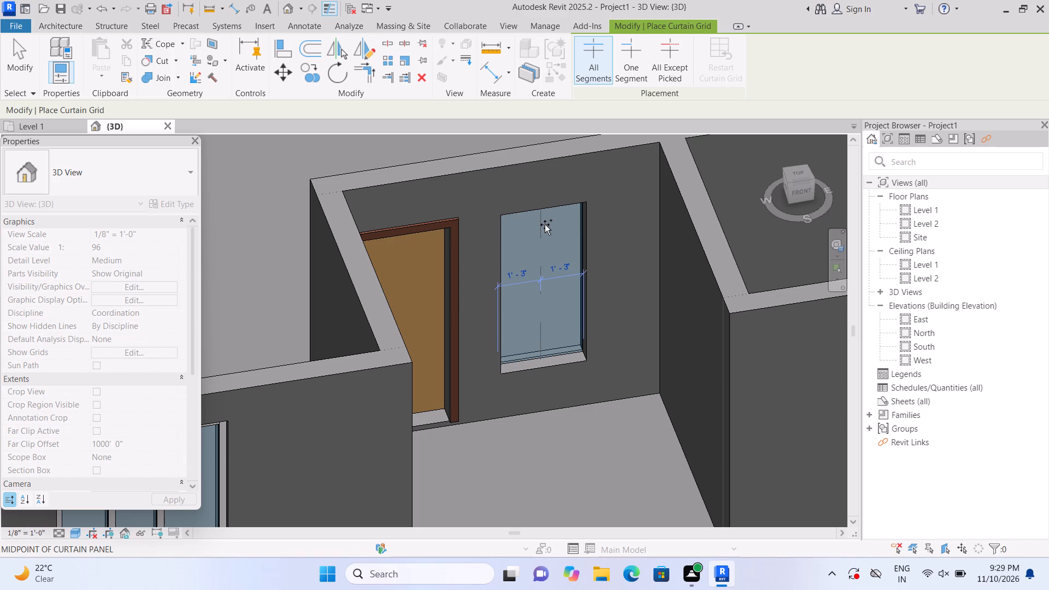
click(549, 225)
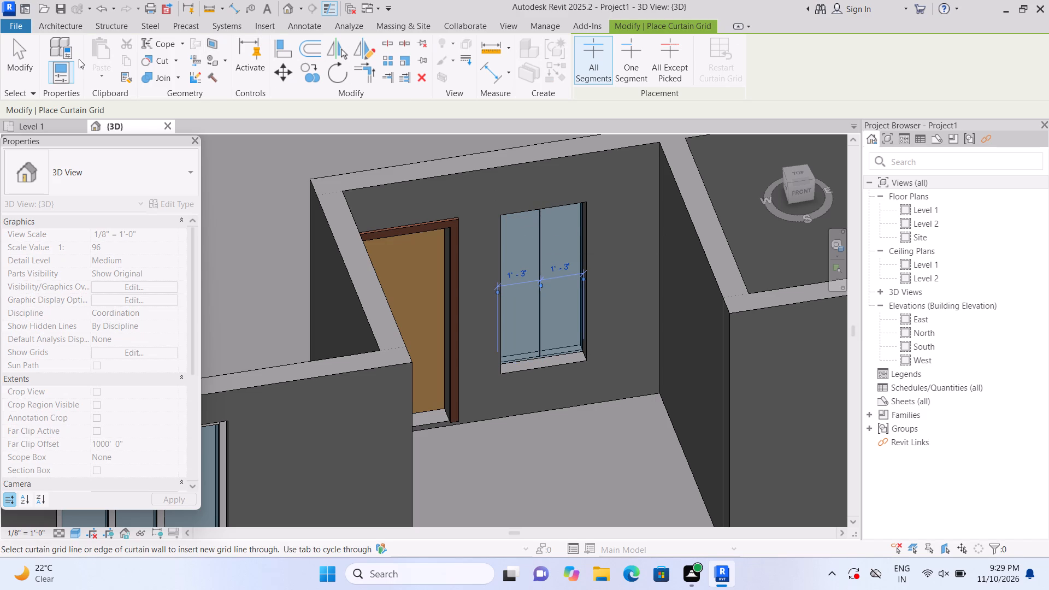
Place 2.5" x 5" rectangular mullions on the entry-side window's vertical grid line and around its outer edges.
click(75, 25)
click(408, 80)
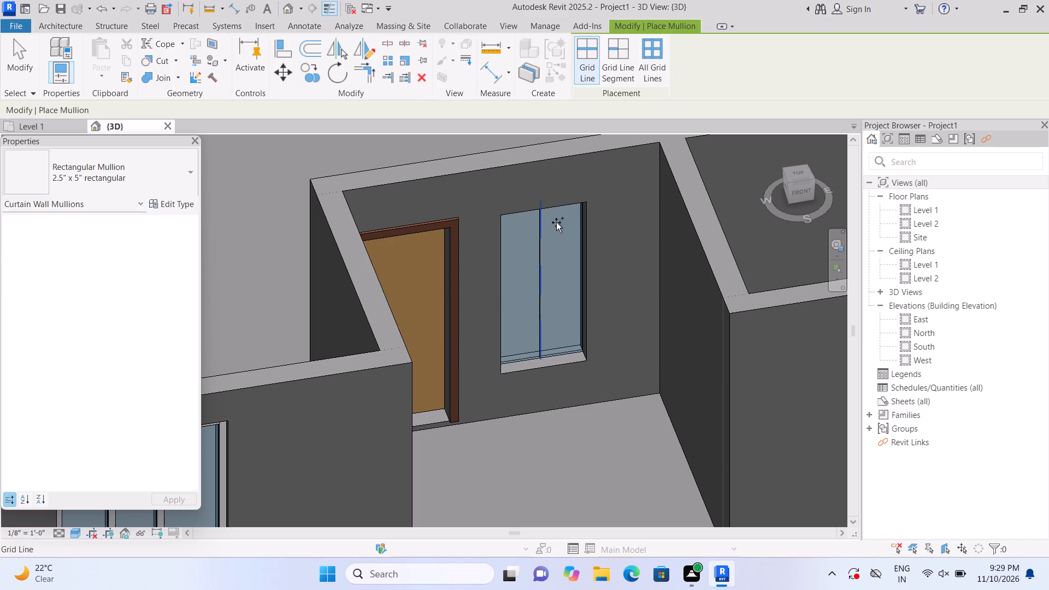
click(549, 250)
click(581, 250)
click(565, 209)
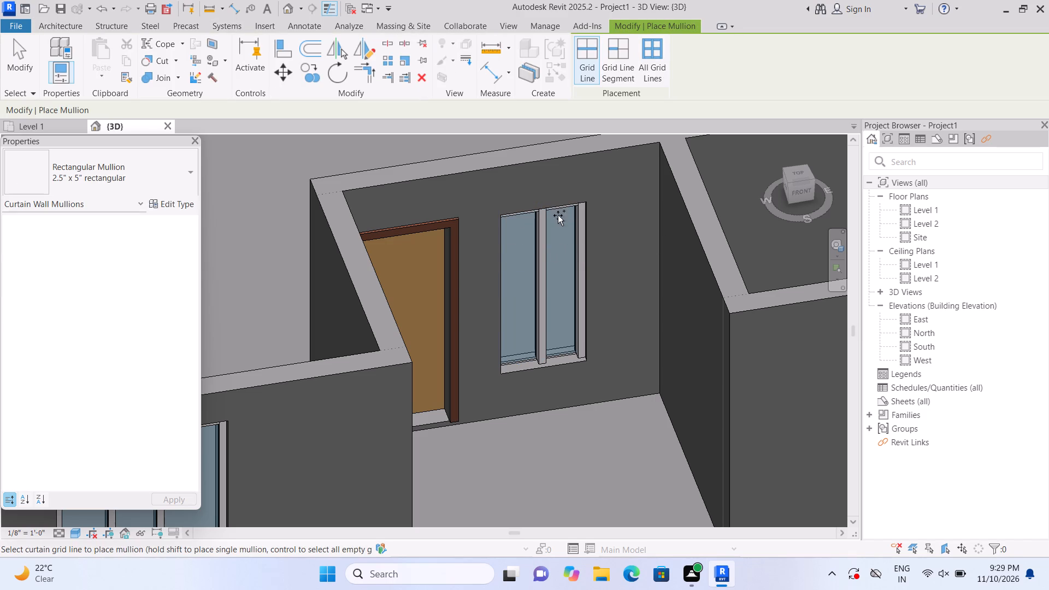
double_click(504, 258)
click(527, 353)
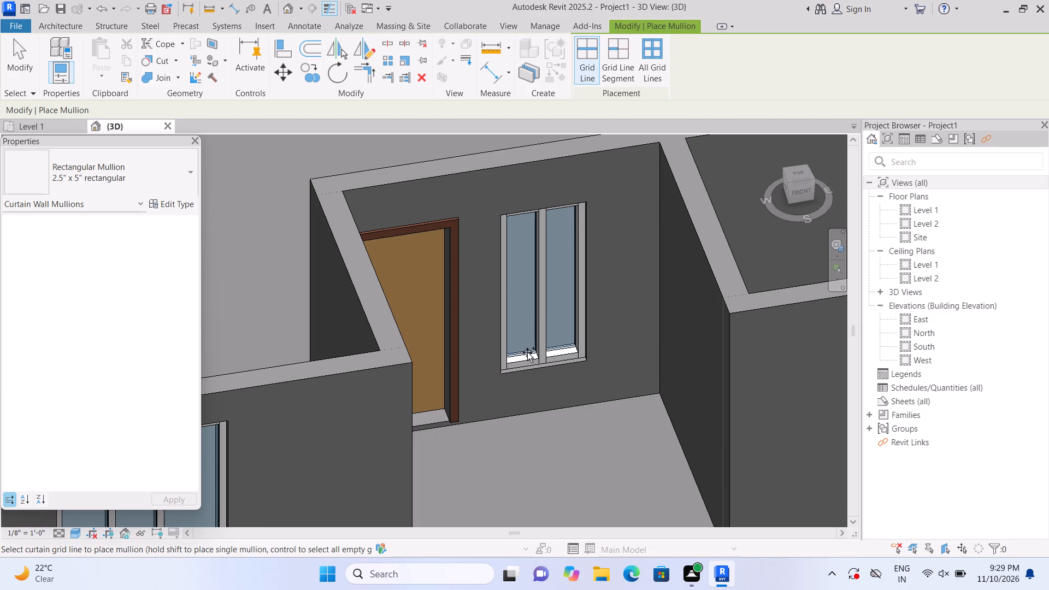
scroll(527, 350, down, 7)
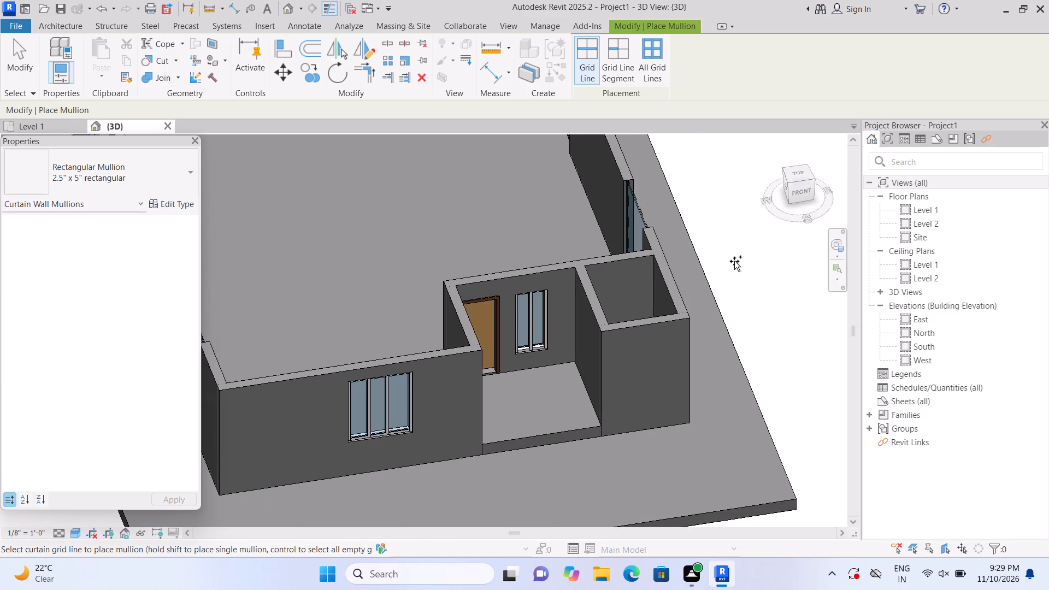
key(Escape)
Resize the east wall's curtain wall nearest the front corner to a base offset of about 2' 9" and a height of about 5' 6".
shift+middle_drag(758, 322, 653, 369)
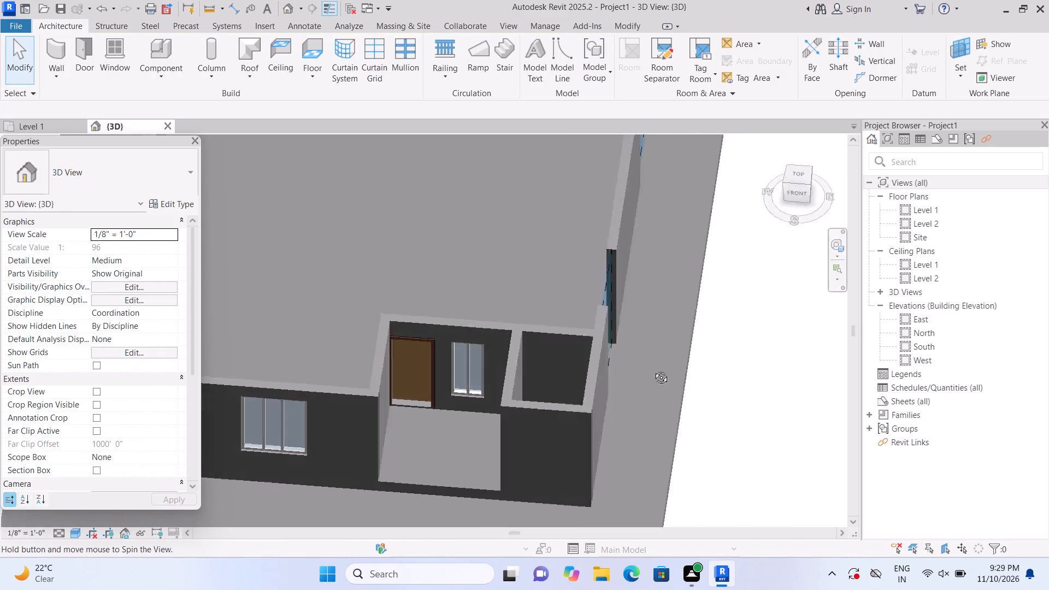
shift+middle_drag(653, 369, 629, 303)
scroll(576, 324, up, 1)
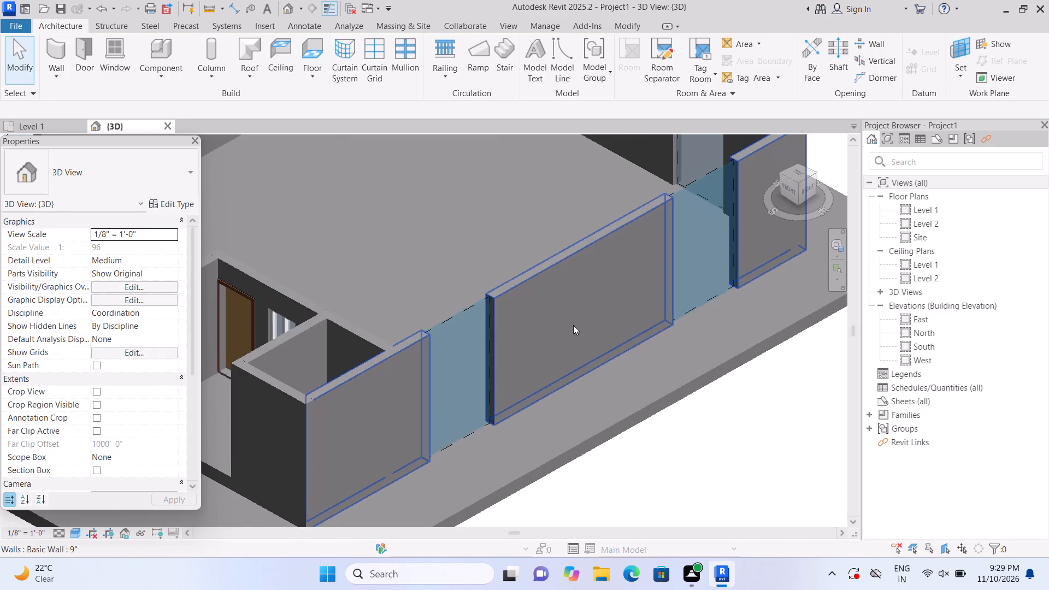
click(476, 353)
scroll(481, 391, up, 3)
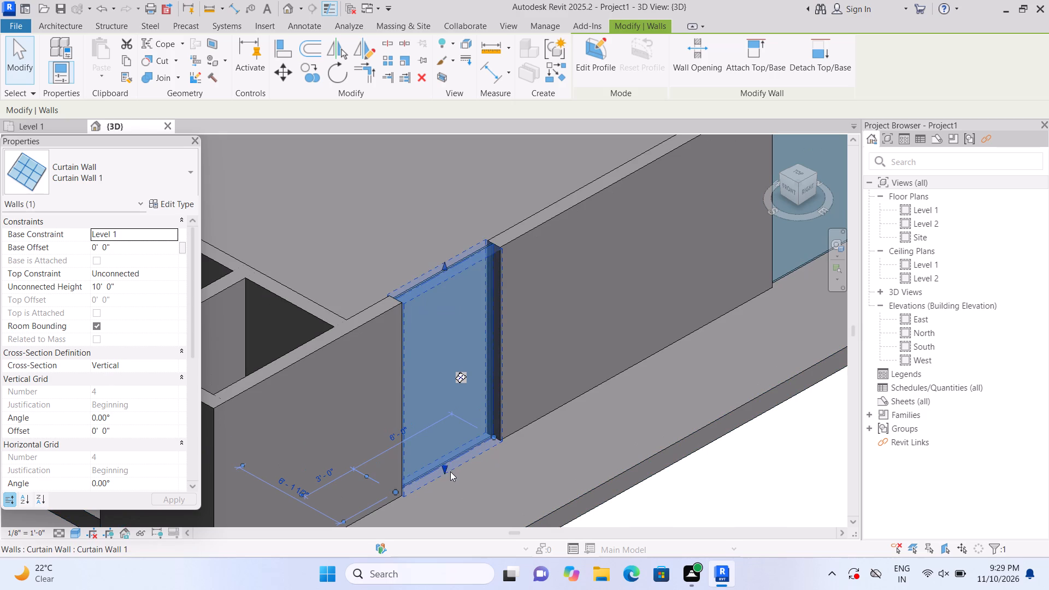
drag(444, 463, 453, 402)
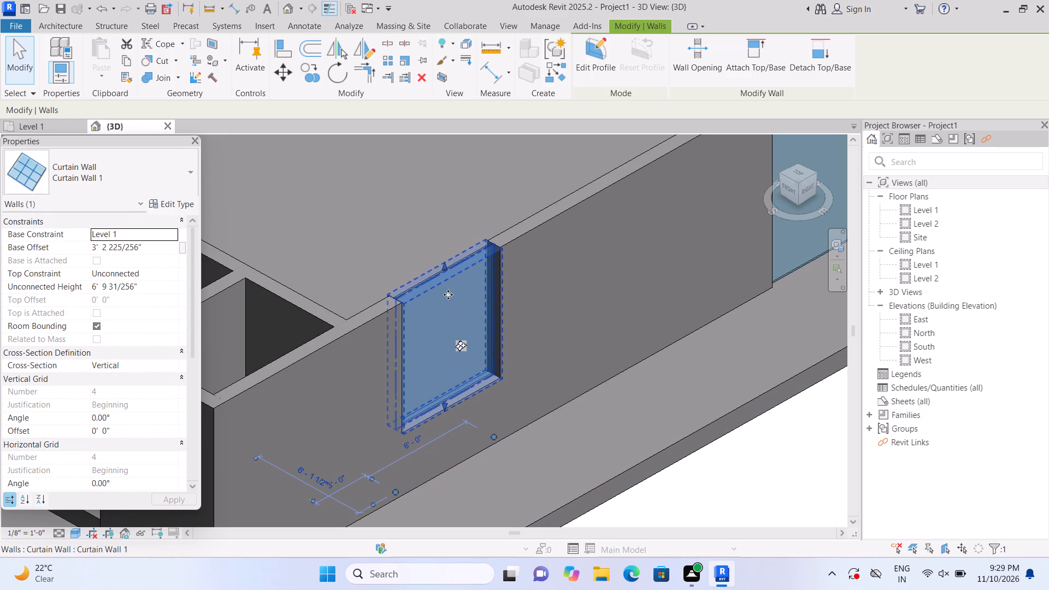
drag(445, 263, 455, 305)
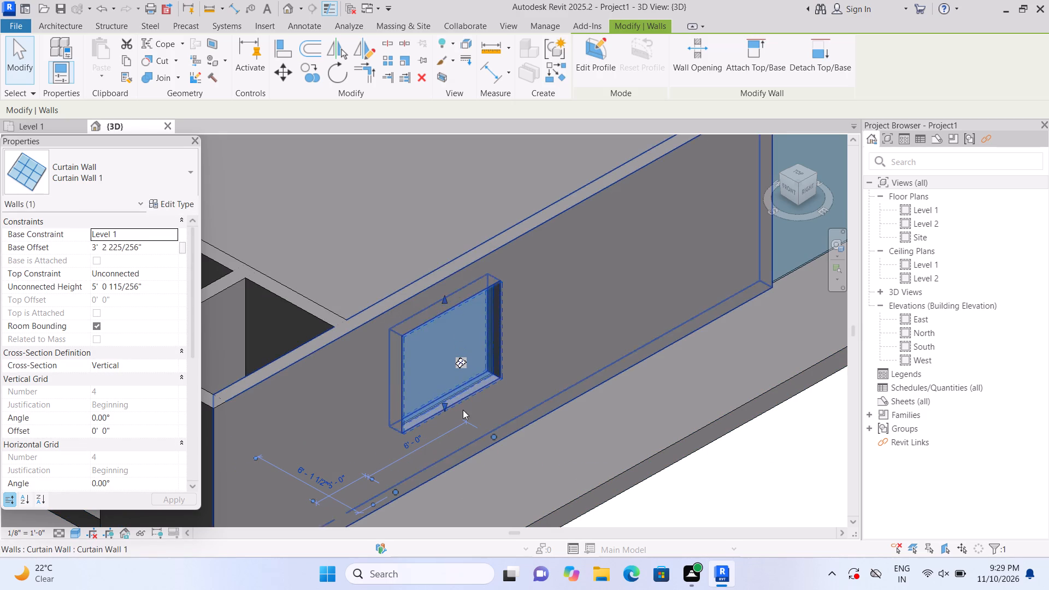
drag(447, 403, 452, 413)
click(452, 413)
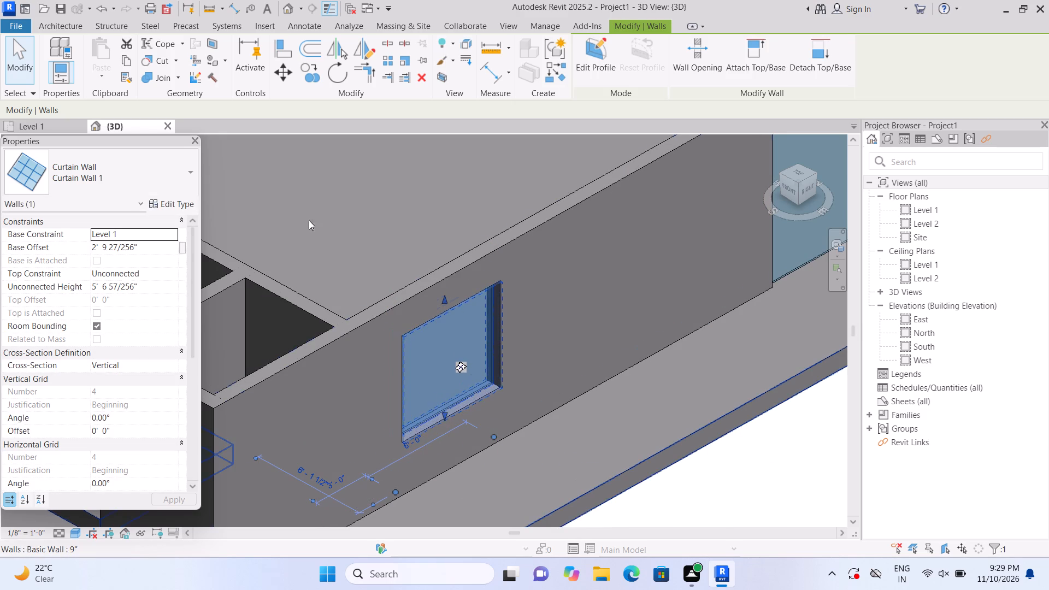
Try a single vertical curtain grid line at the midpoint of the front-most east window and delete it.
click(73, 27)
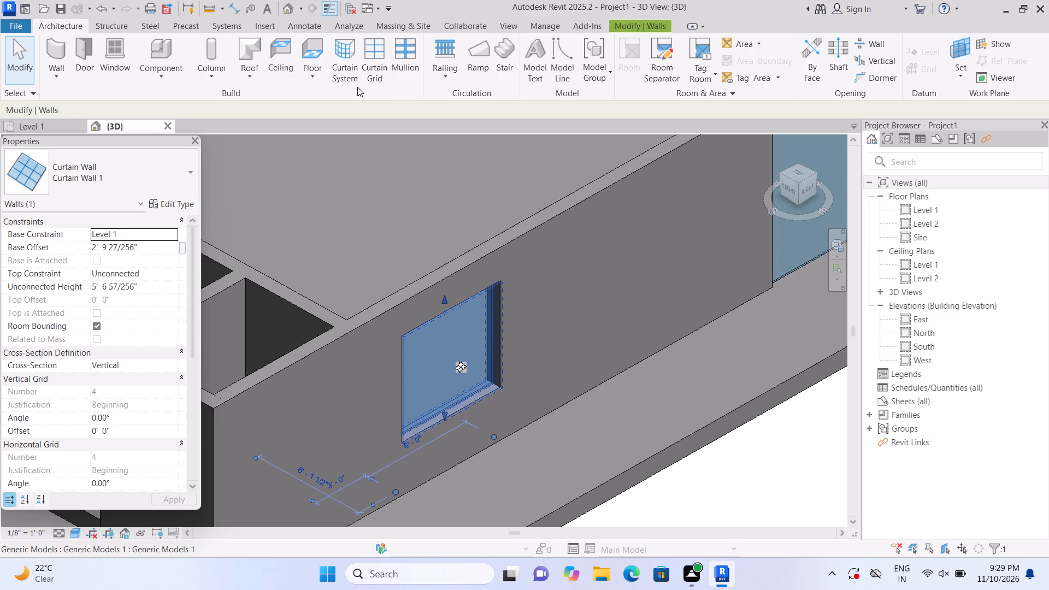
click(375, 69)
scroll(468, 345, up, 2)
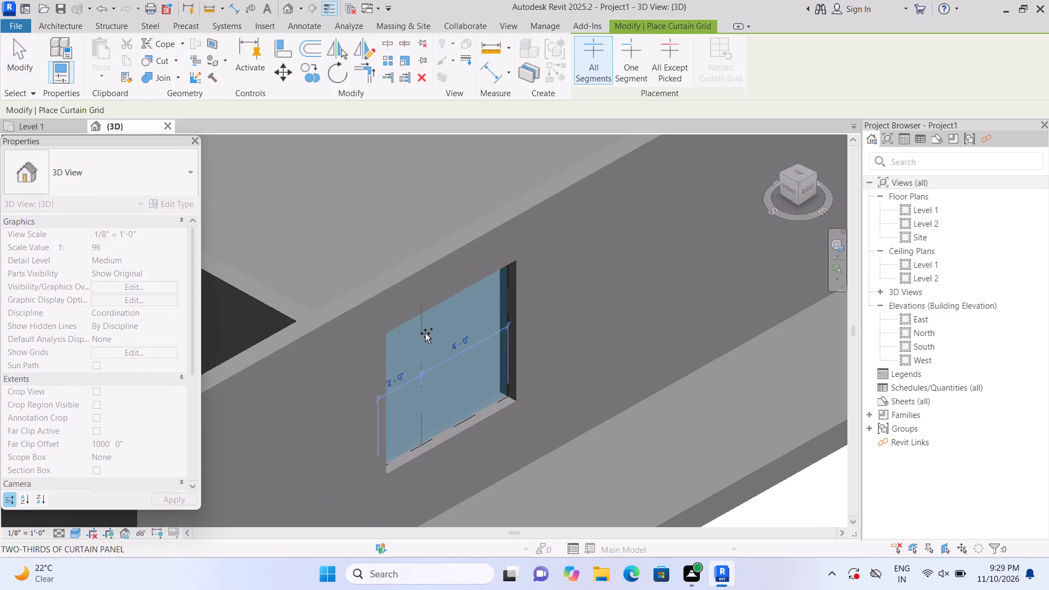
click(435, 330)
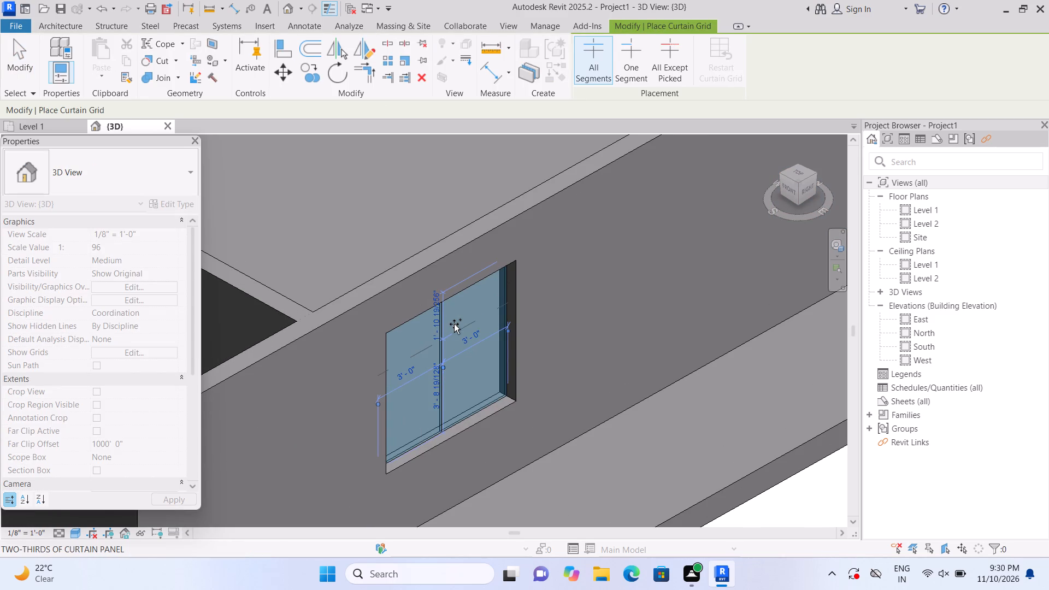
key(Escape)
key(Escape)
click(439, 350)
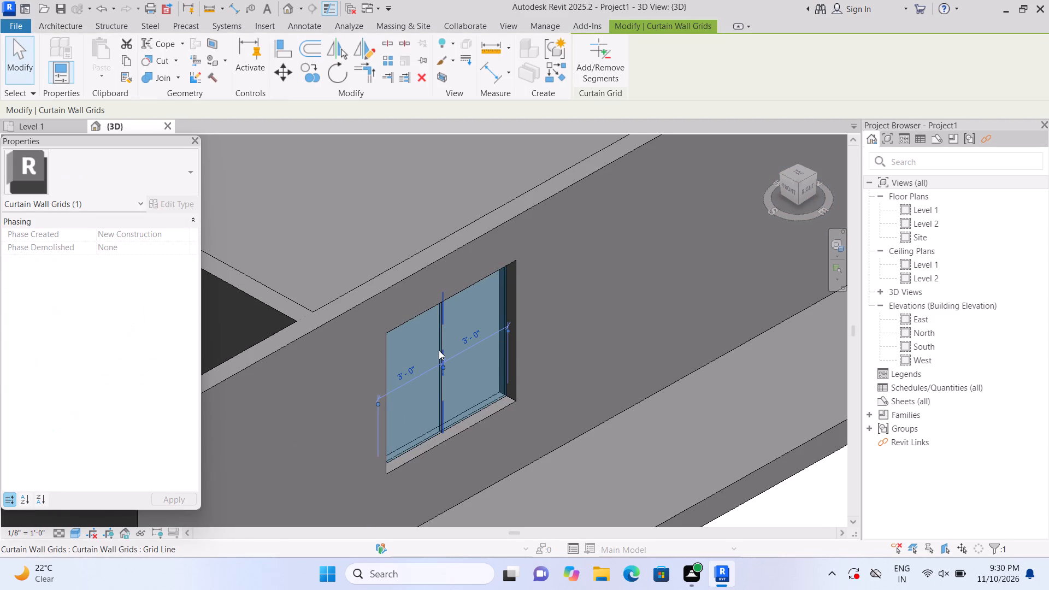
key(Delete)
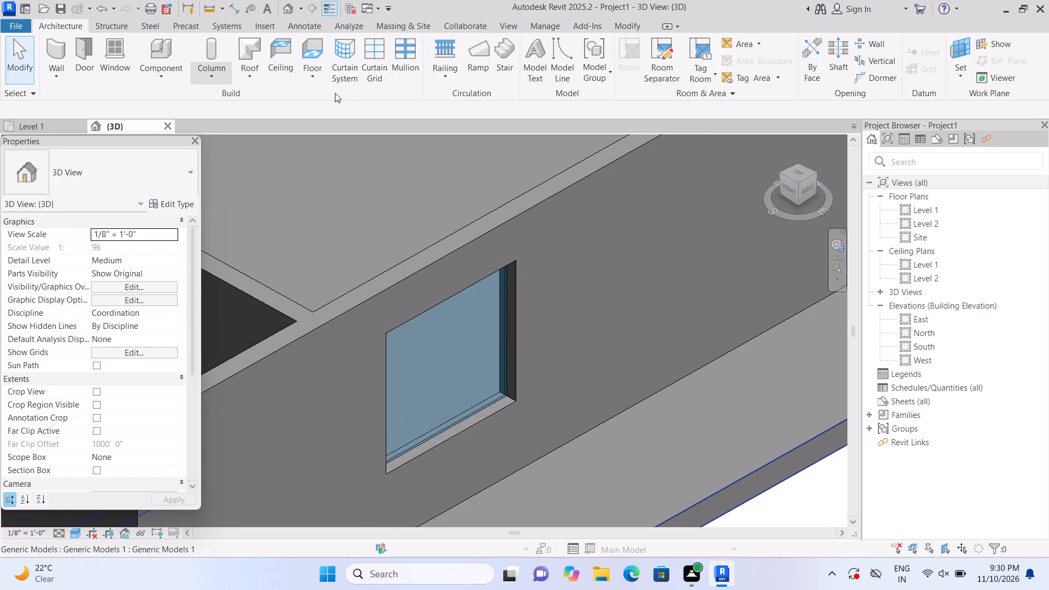
Divide the front-most east window with two vertical grid lines, one about 2'-5" from its front edge and another 1'-9 1/2" beyond it.
click(369, 76)
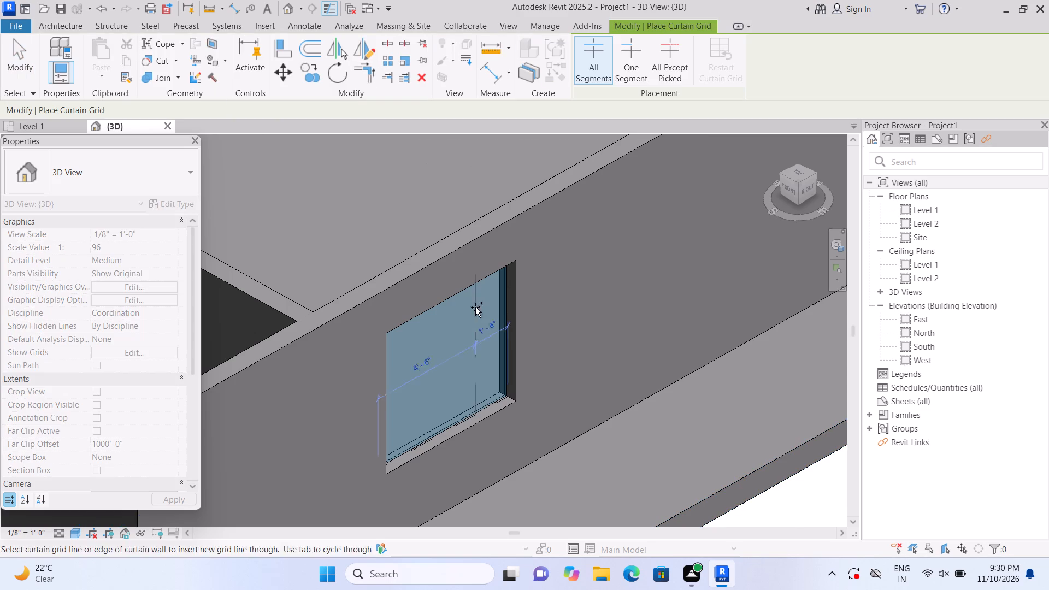
scroll(467, 318, up, 1)
click(425, 332)
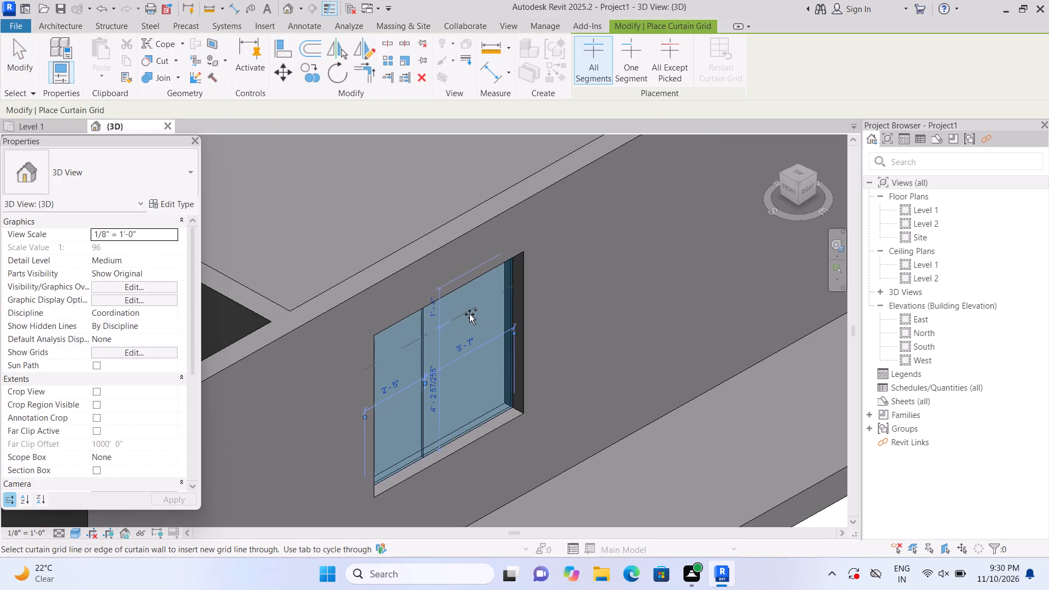
click(465, 316)
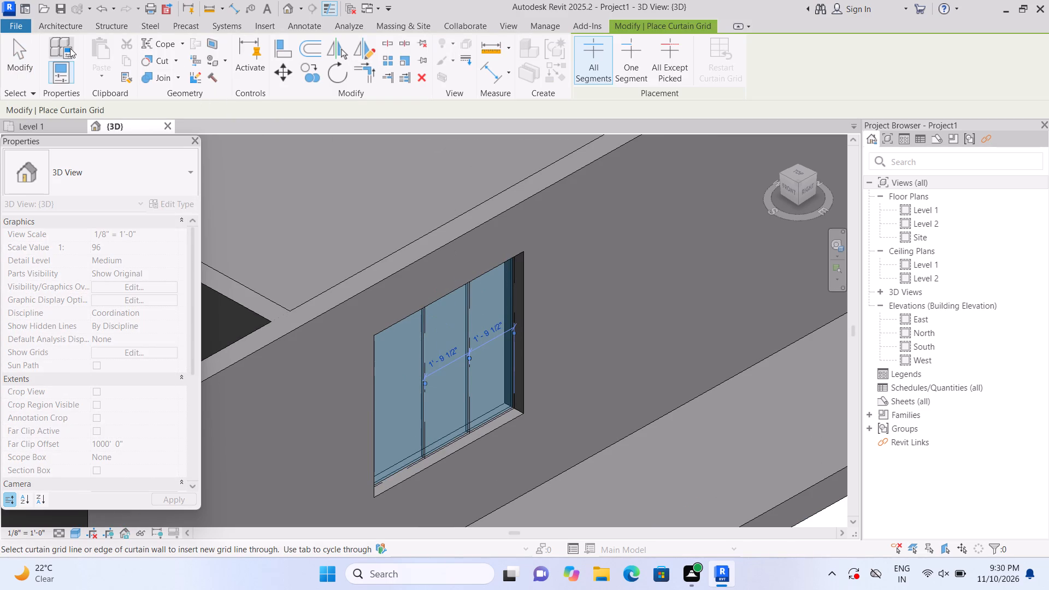
Place 2.5" x 5" rectangular mullions on the front-most east window's two vertical grid lines and around its outer edges.
click(76, 23)
click(395, 71)
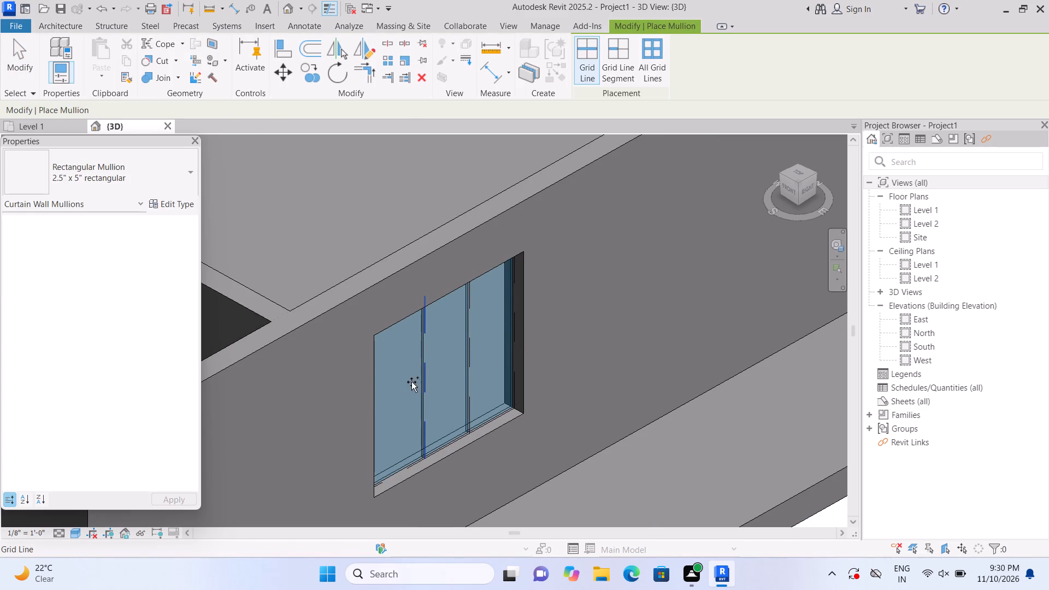
click(421, 381)
click(465, 362)
click(513, 351)
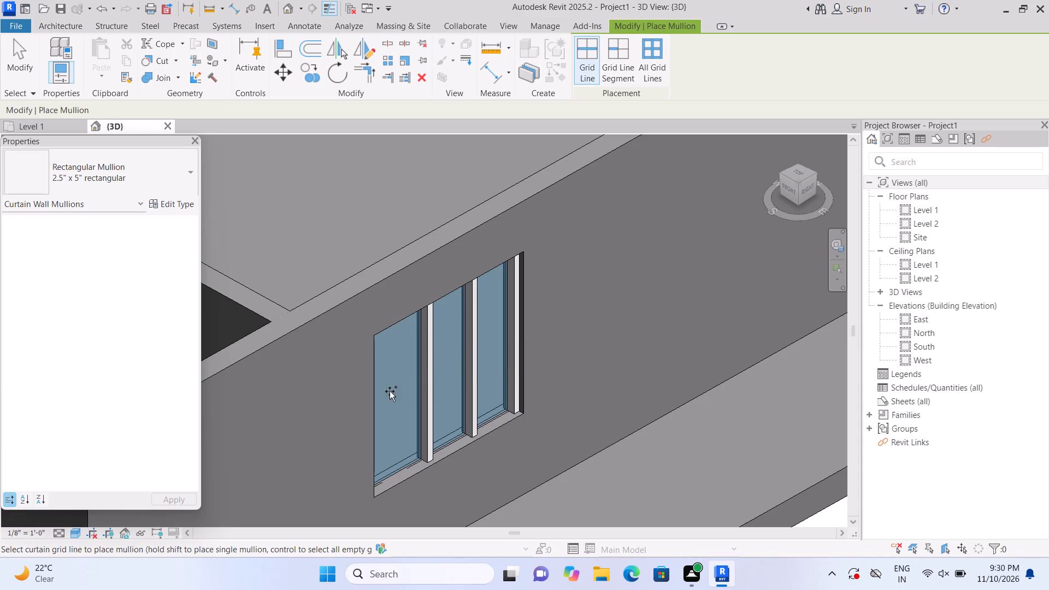
click(387, 386)
click(400, 444)
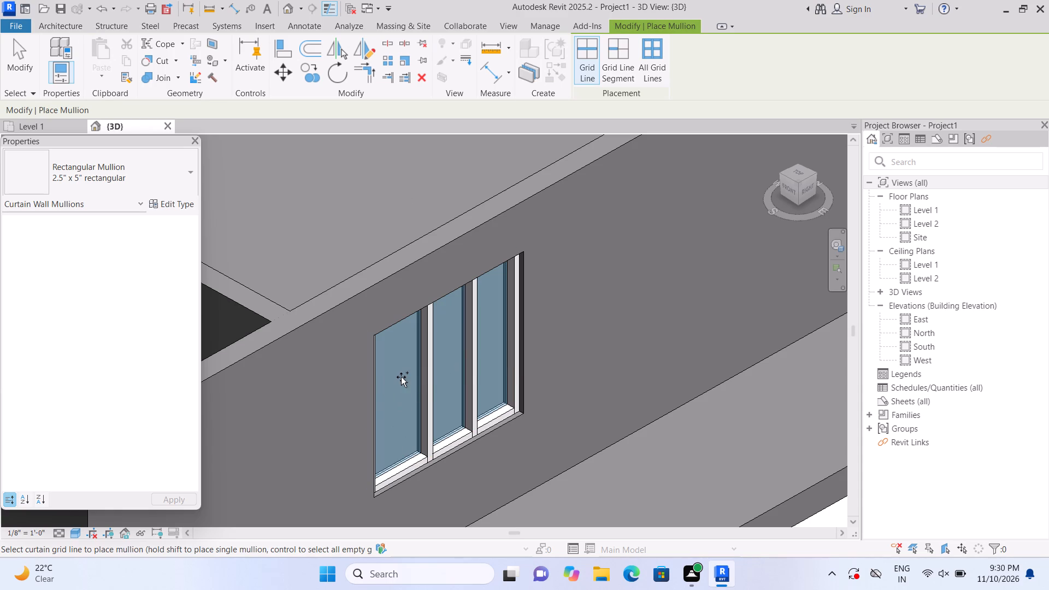
drag(402, 345, 400, 340)
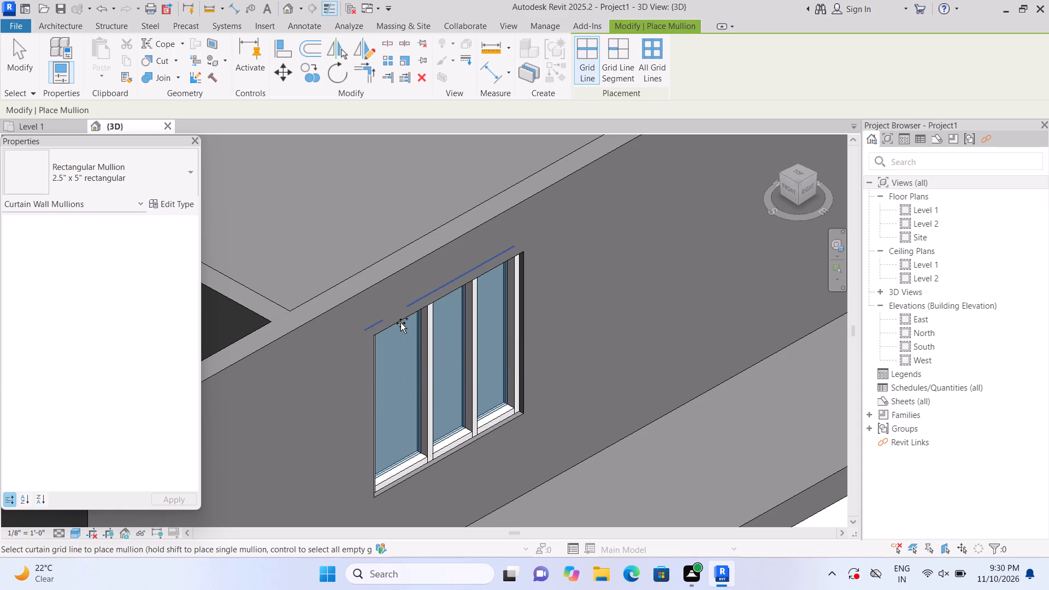
click(400, 323)
scroll(400, 323, down, 7)
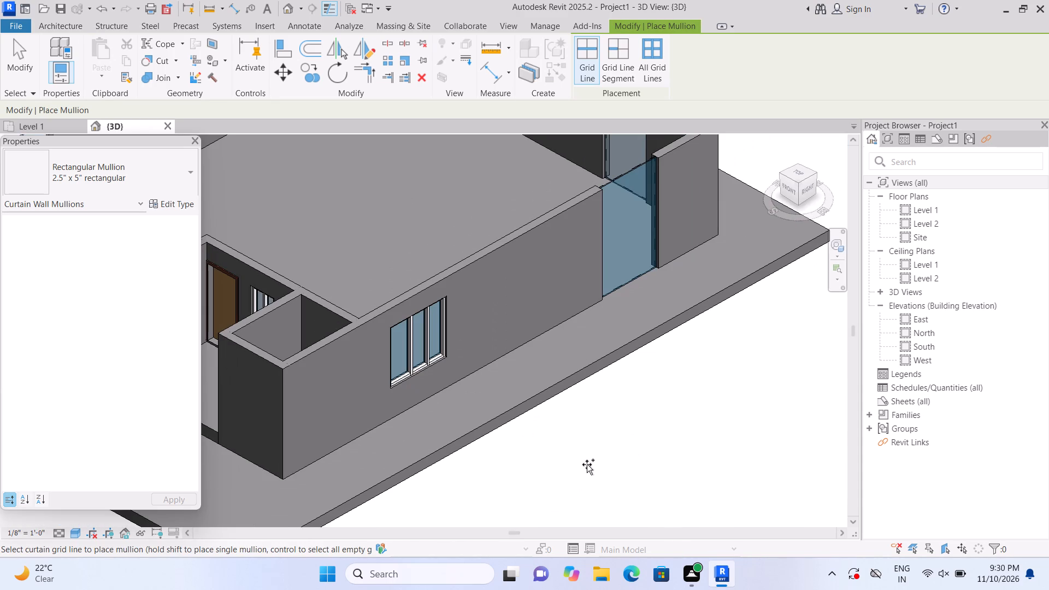
key(Escape)
Resize the east wall's curtain wall nearest the back corner to a base offset of about 2' 10" and a height of about 5' 11".
middle_drag(618, 388, 404, 535)
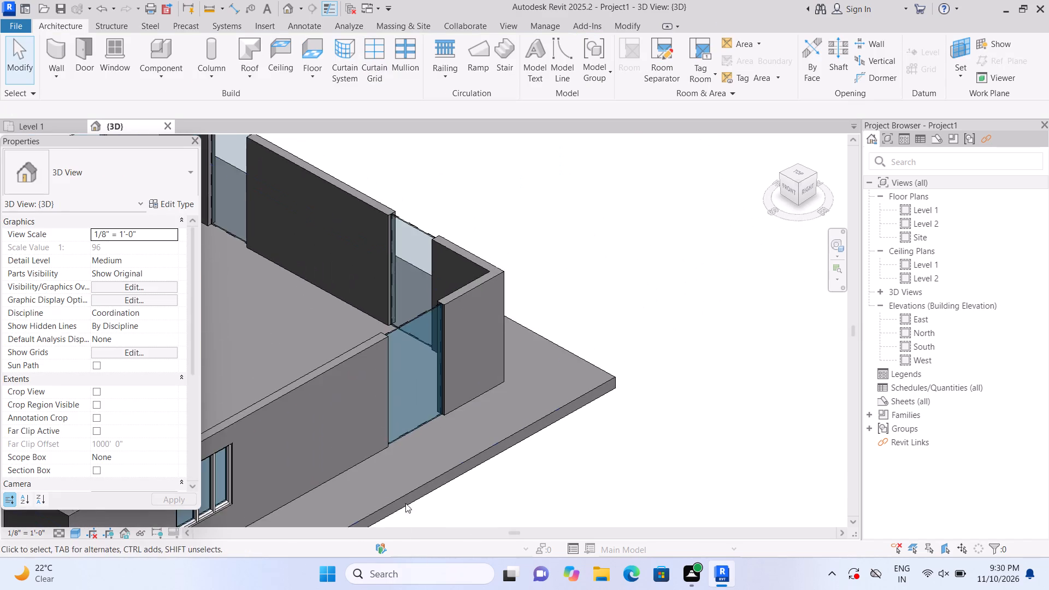
scroll(406, 464, up, 2)
click(405, 362)
scroll(410, 377, up, 1)
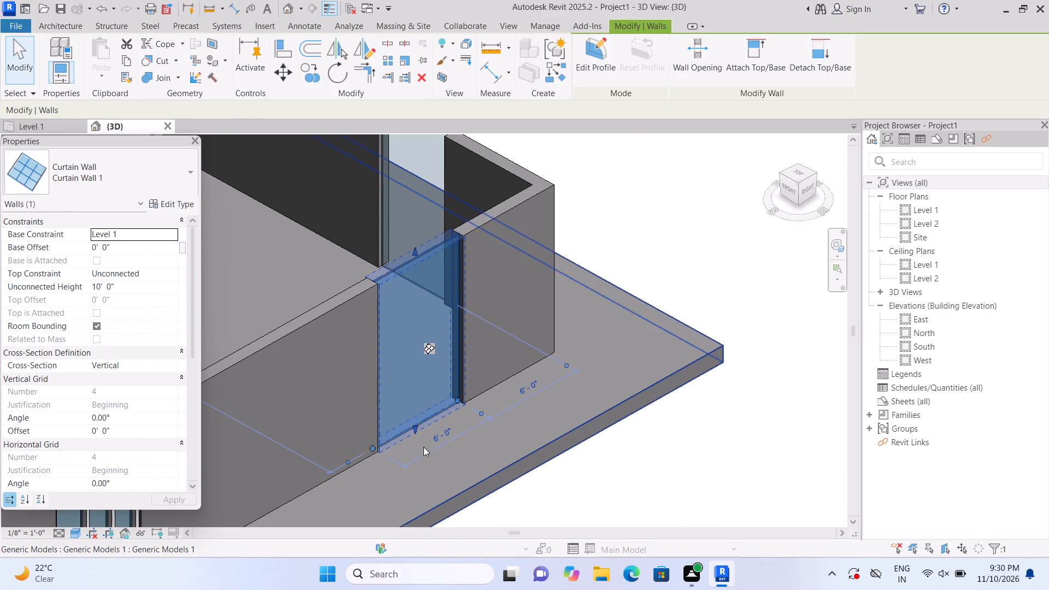
drag(415, 427, 419, 386)
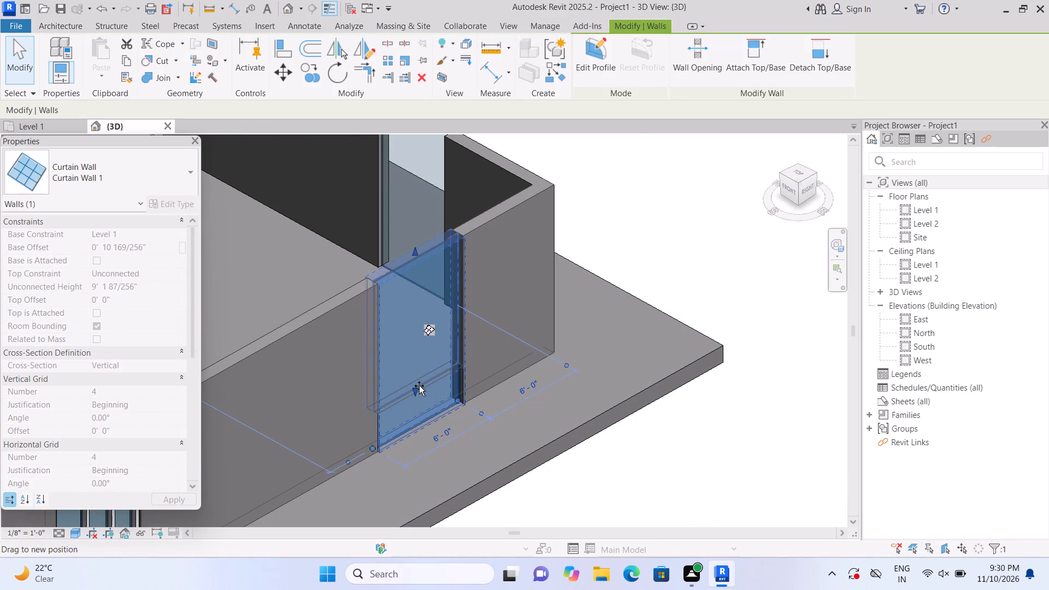
drag(419, 386, 420, 377)
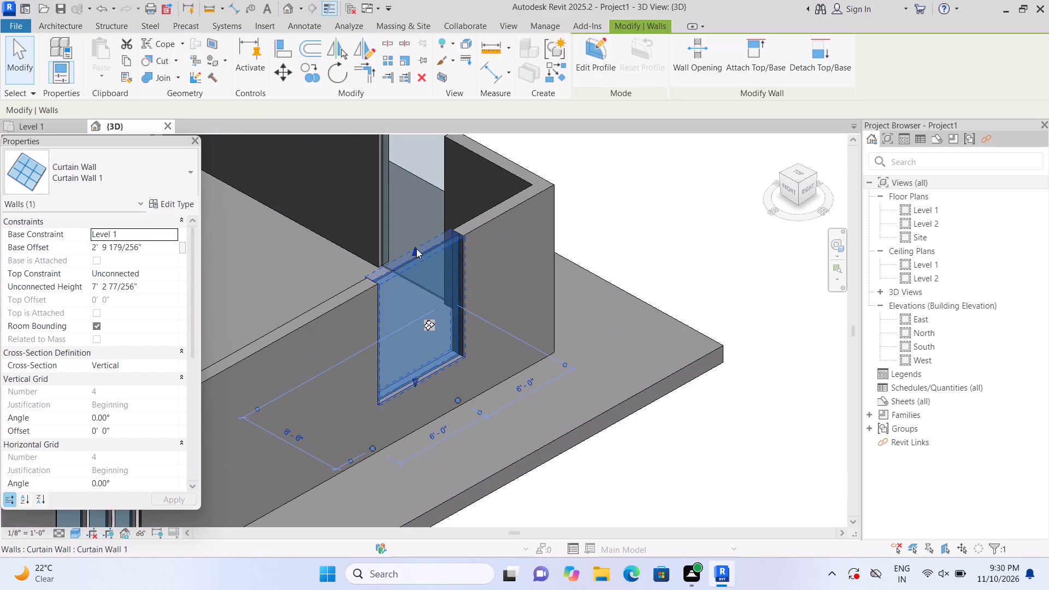
drag(416, 249, 428, 278)
click(428, 278)
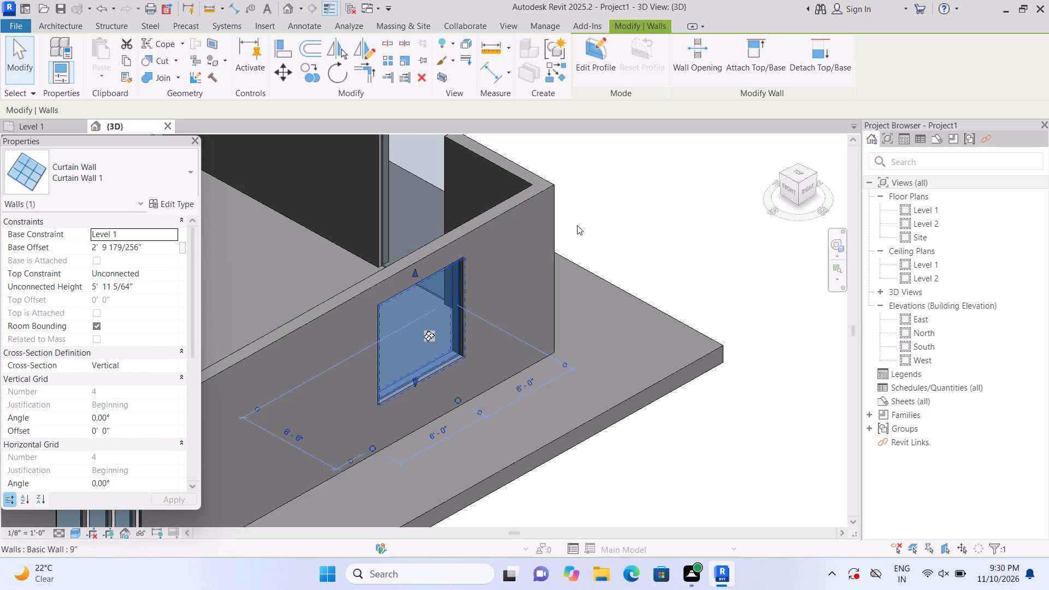
click(614, 209)
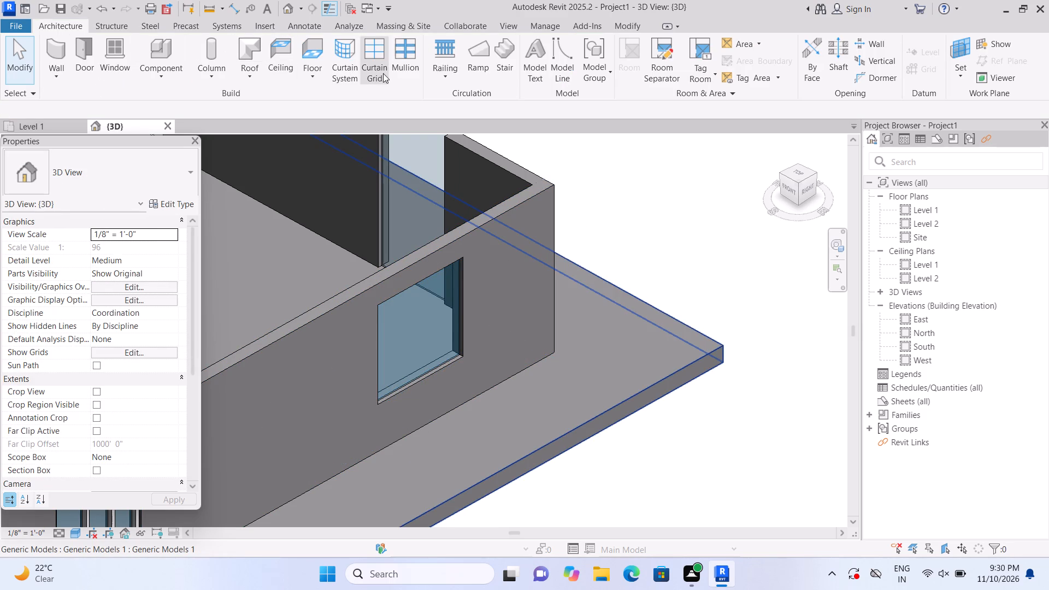
Divide the rear east window with two vertical grid lines, one about 2'-6" from its front edge and another 1'-9" beyond it.
click(382, 72)
scroll(420, 269, up, 1)
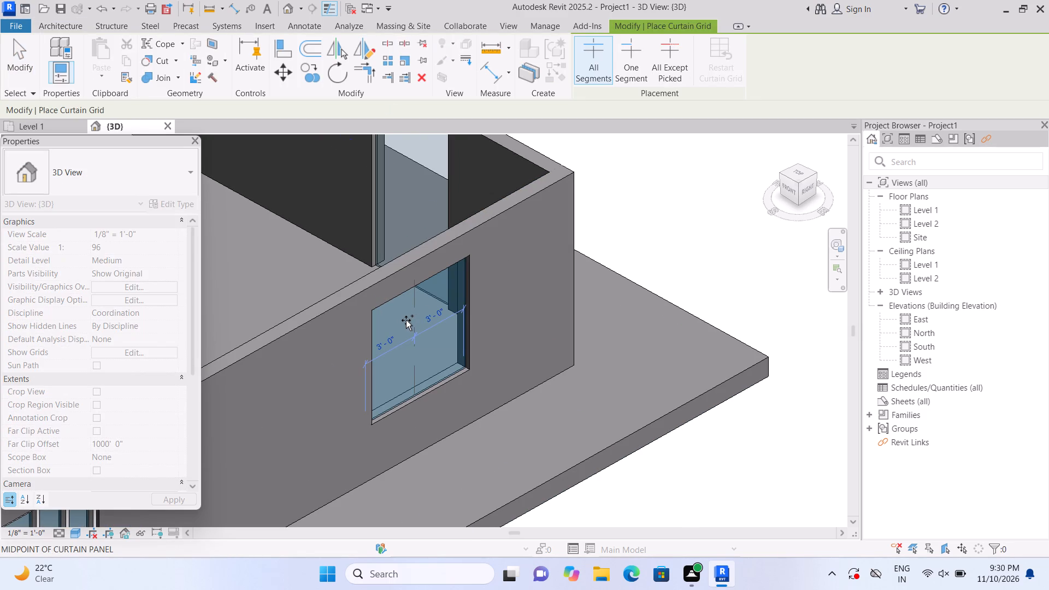
scroll(406, 321, up, 2)
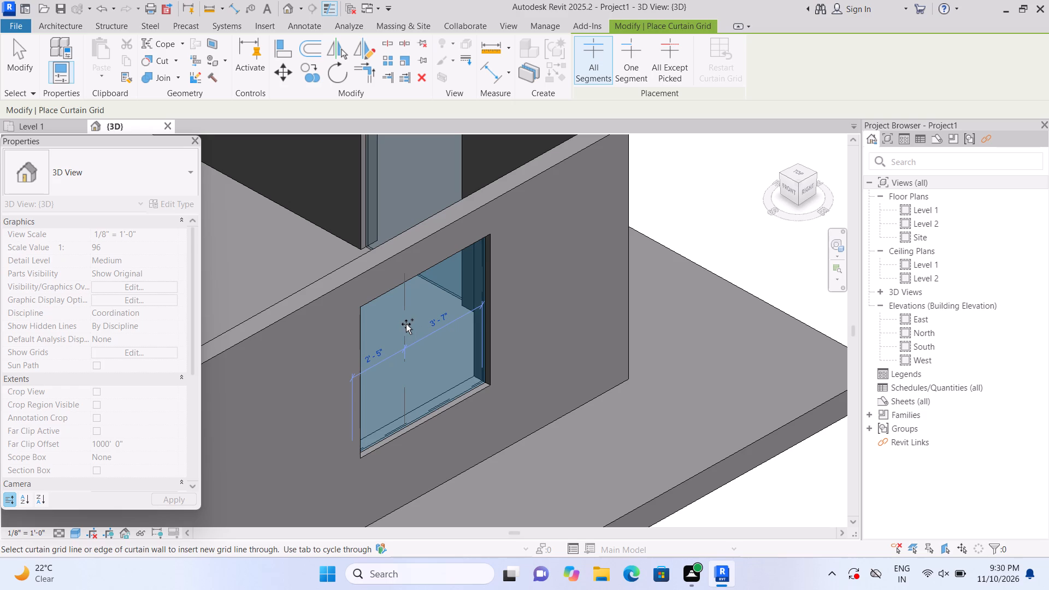
click(406, 324)
scroll(444, 287, up, 1)
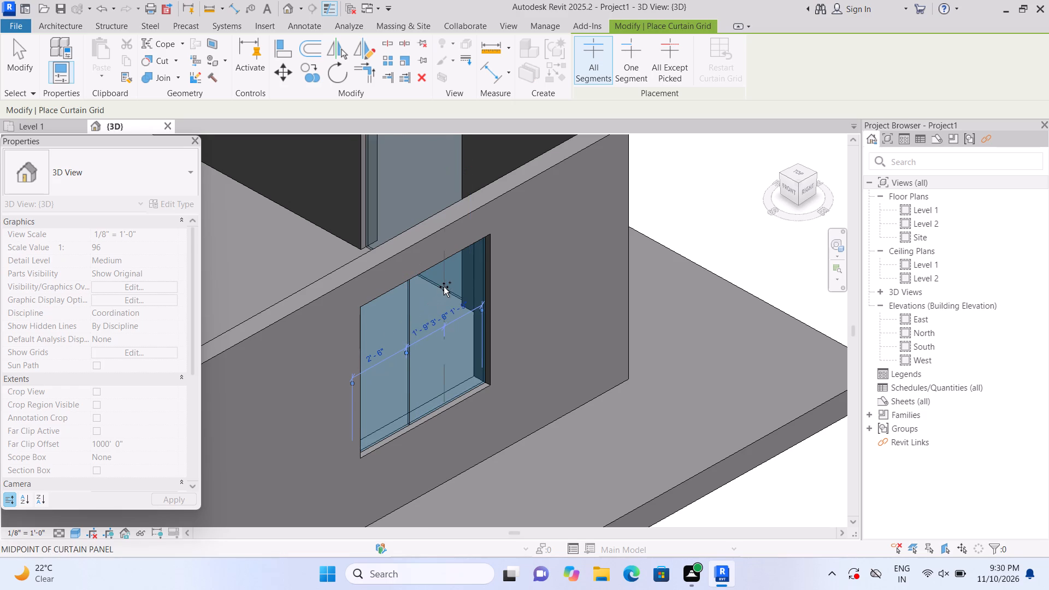
click(447, 283)
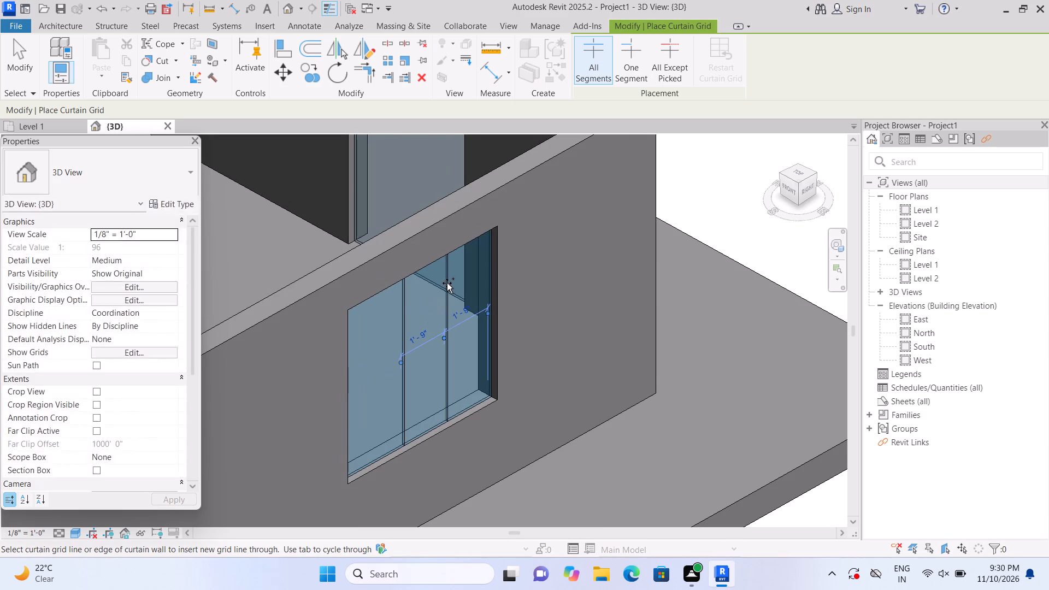
Place 2.5" x 5" rectangular mullions on the rear east window's two vertical grid lines and around its outer edges.
click(67, 28)
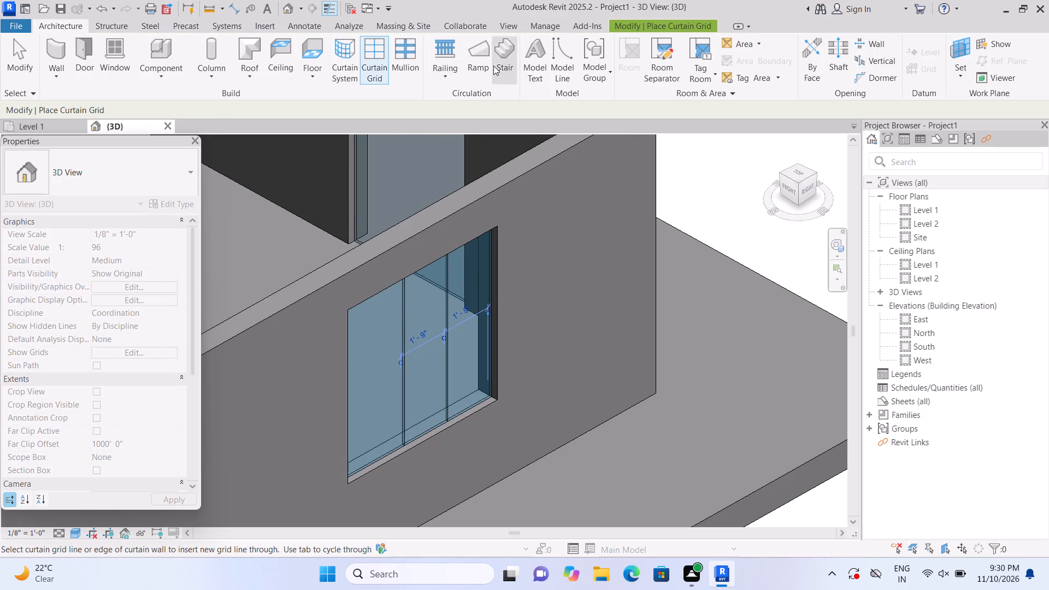
click(404, 78)
click(449, 367)
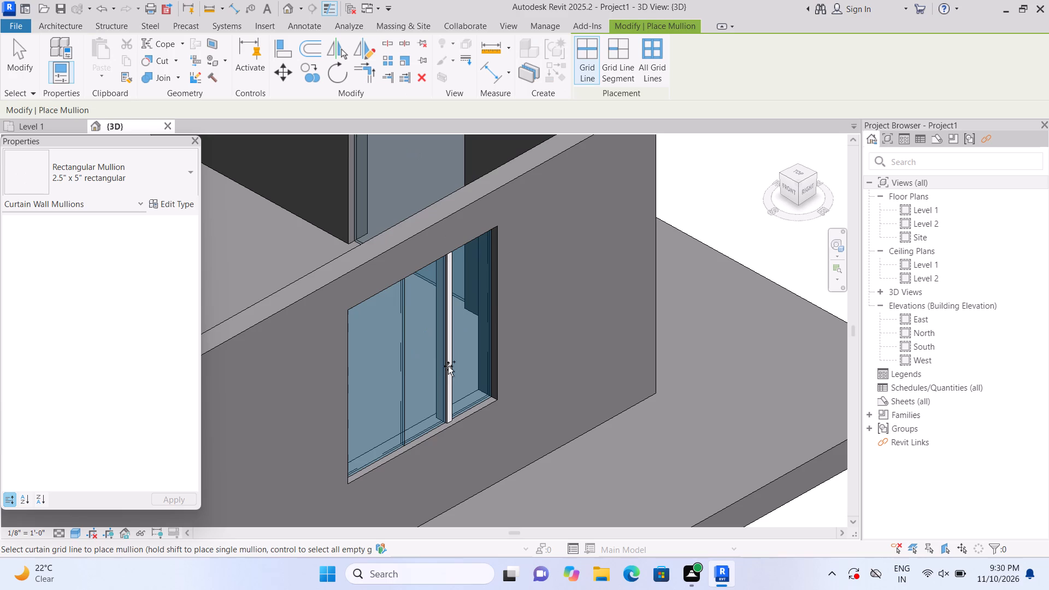
click(398, 364)
click(363, 376)
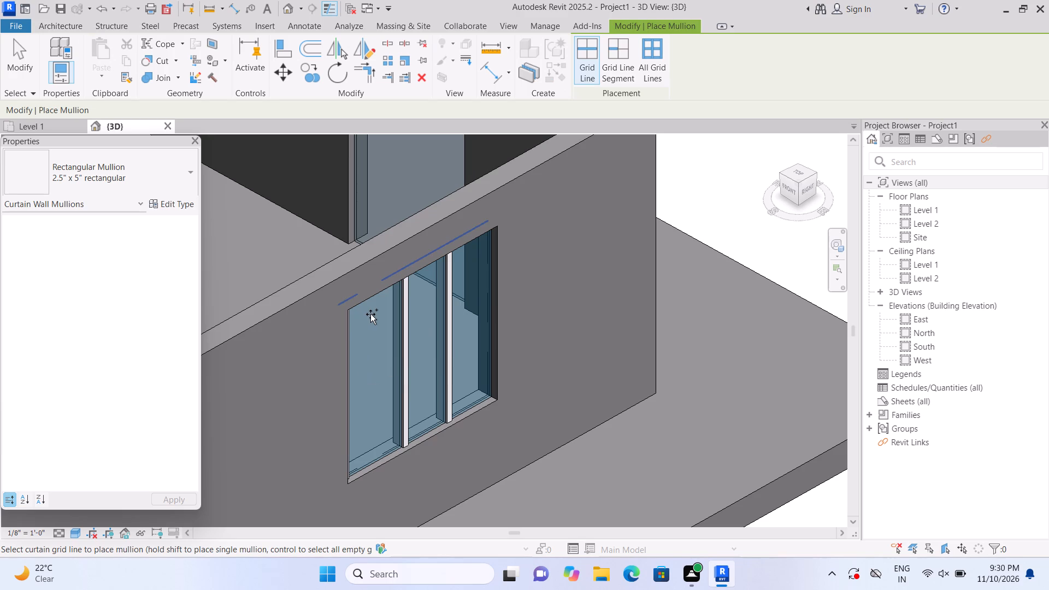
click(370, 314)
click(383, 437)
click(478, 348)
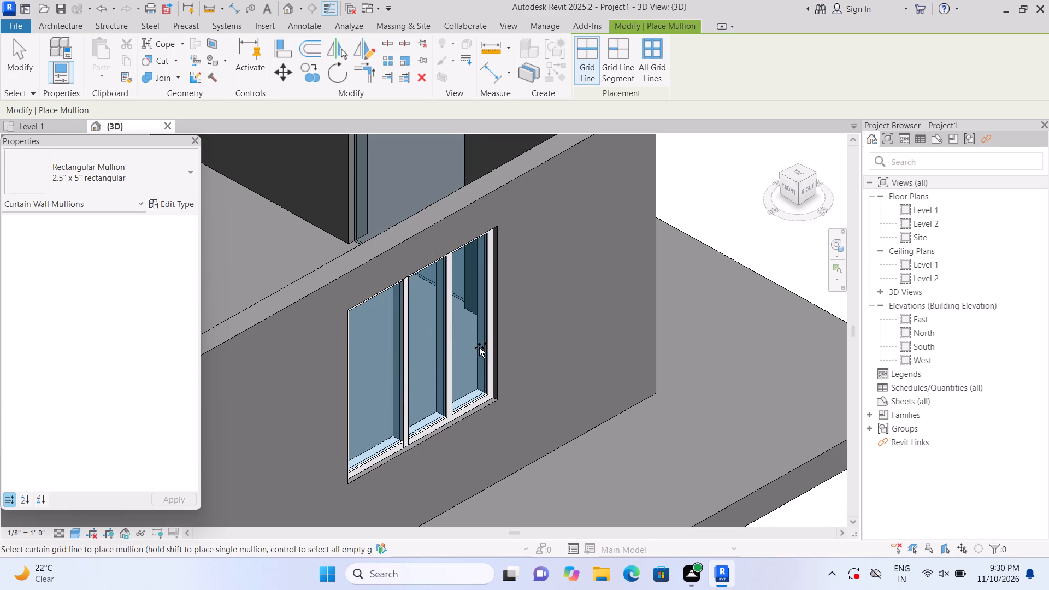
scroll(480, 344, down, 7)
key(Escape)
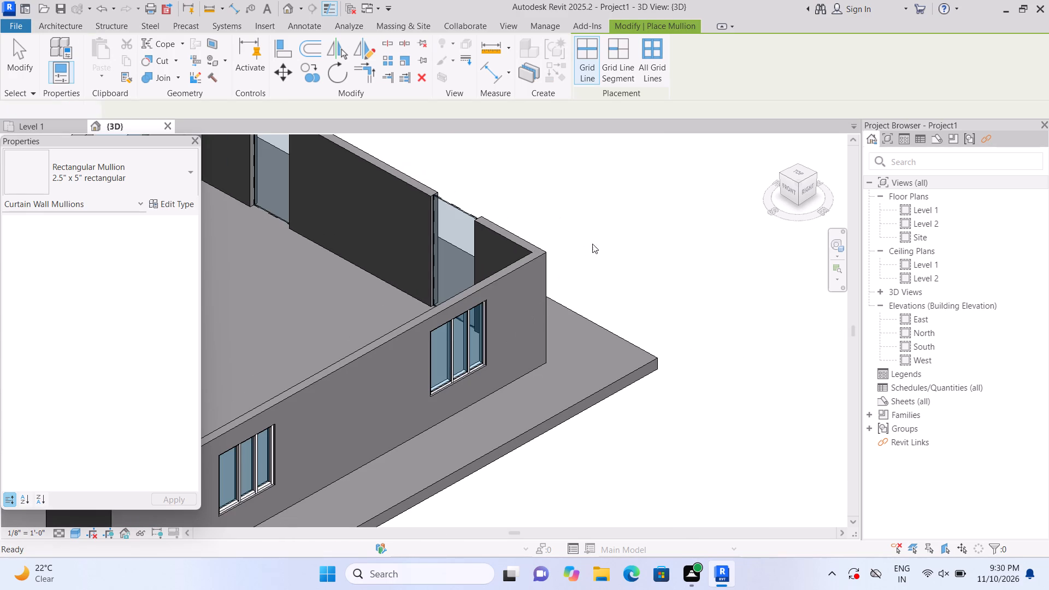
Raise the base of the back wall's curtain wall nearest the east corner to about 2' 10" and lower its top below the wall top.
scroll(596, 247, down, 3)
shift+middle_drag(625, 275, 450, 452)
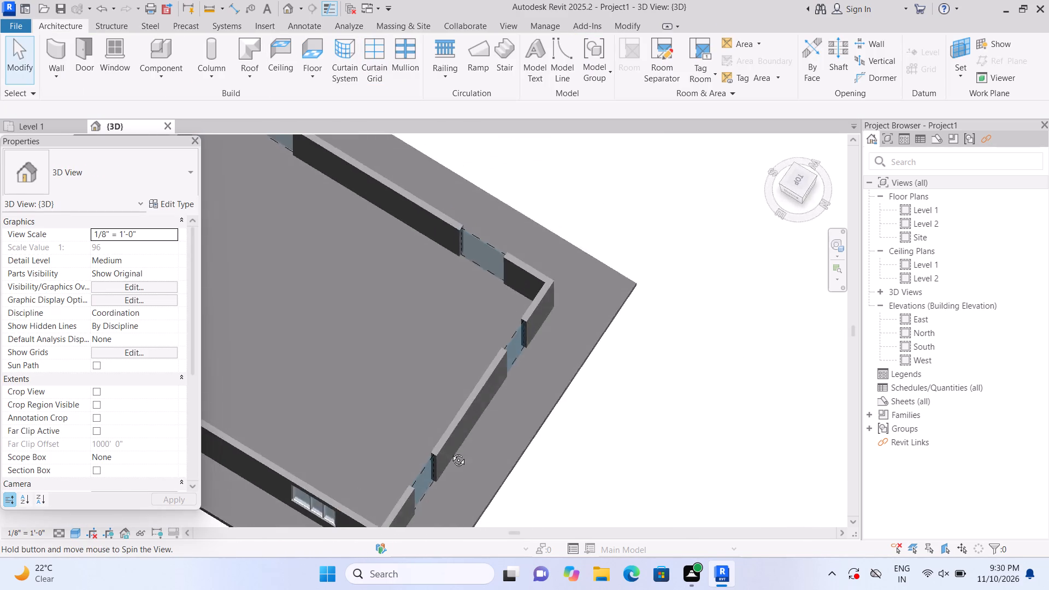
shift+middle_drag(450, 452, 454, 284)
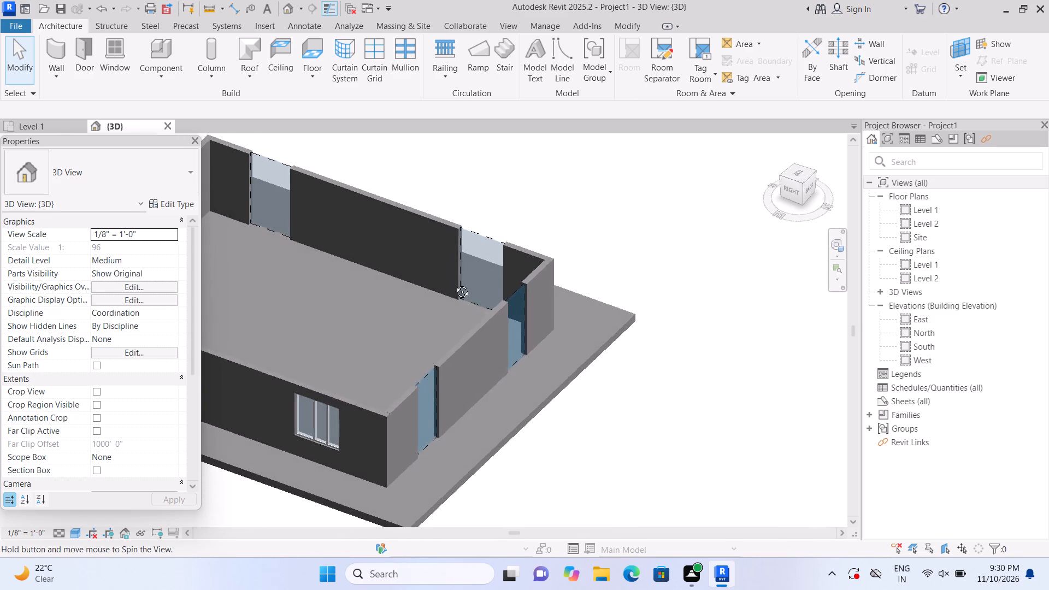
shift+middle_drag(454, 284, 416, 257)
shift+middle_click(416, 257)
scroll(330, 461, up, 6)
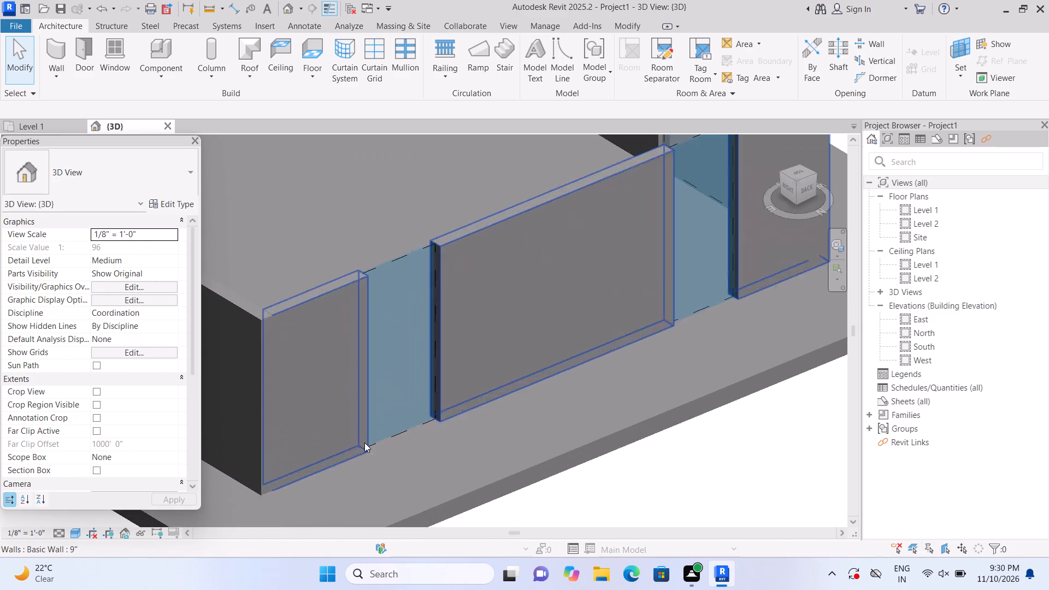
click(431, 388)
scroll(428, 399, up, 2)
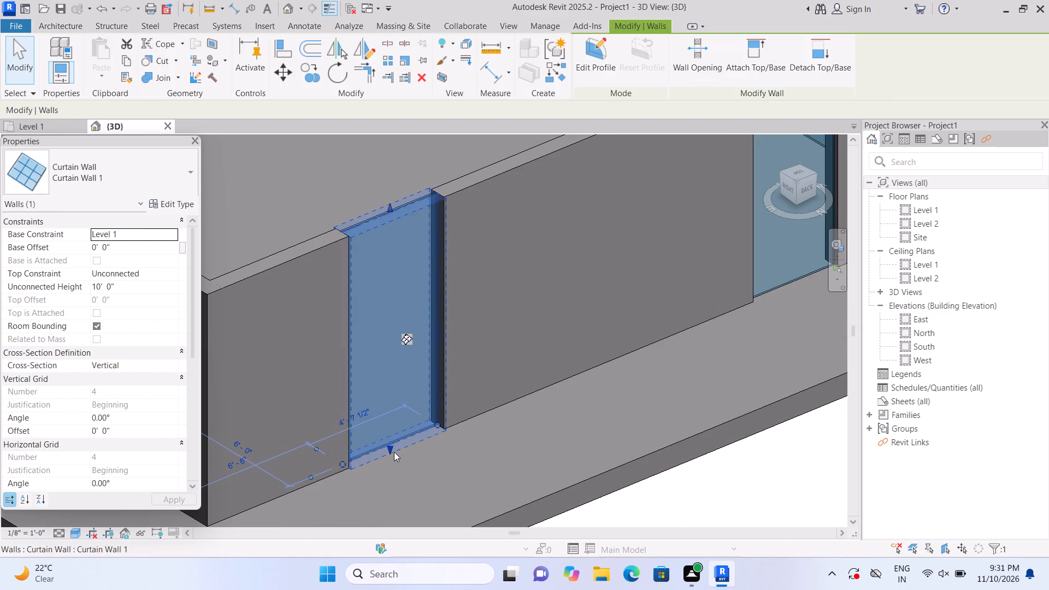
drag(389, 447, 385, 379)
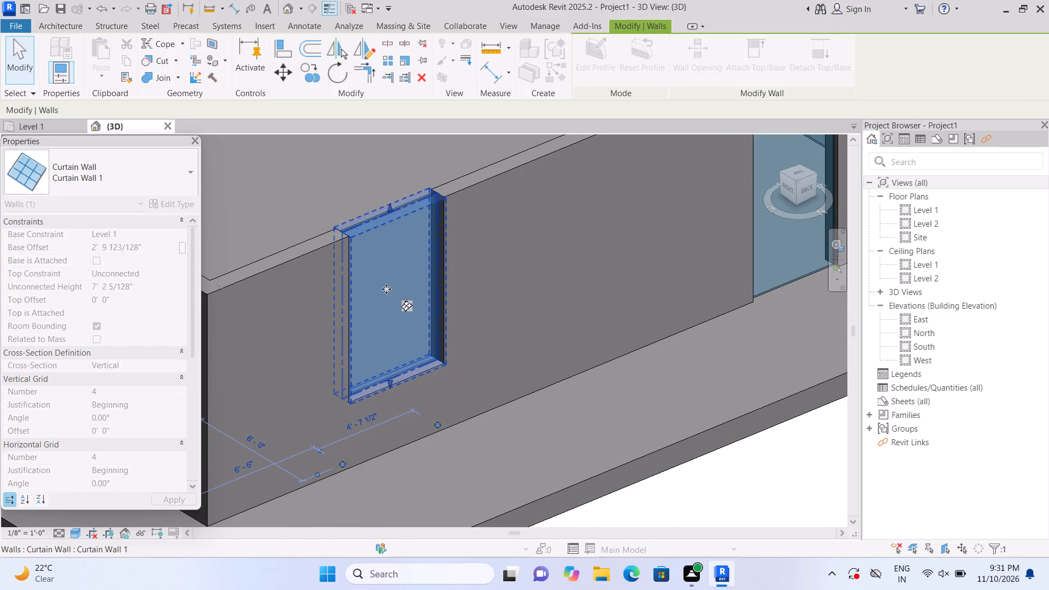
drag(388, 204, 400, 241)
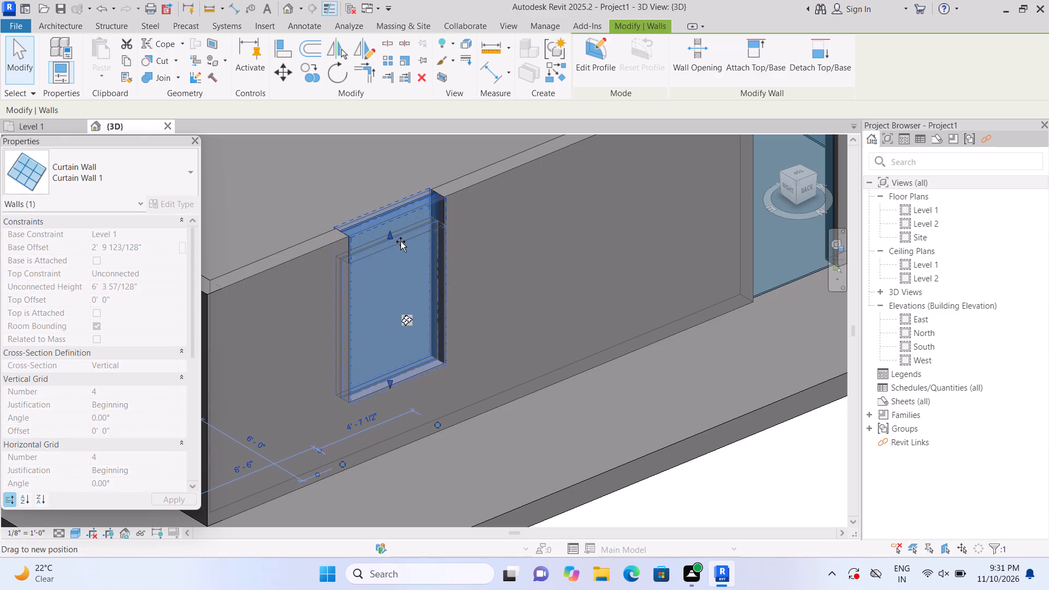
drag(400, 241, 402, 246)
click(402, 246)
click(675, 495)
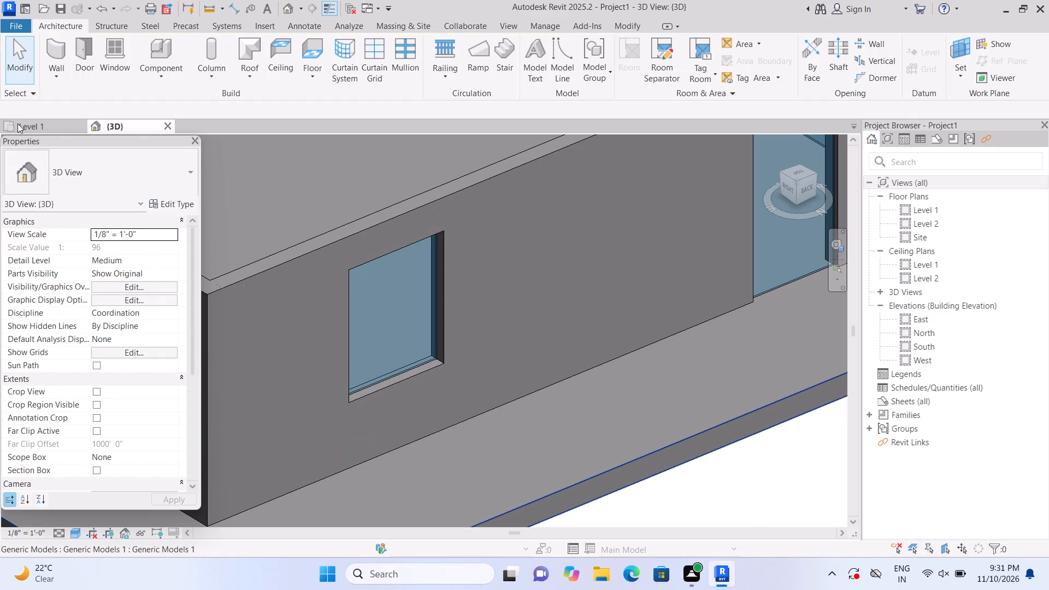
Divide the back wall's east window with one vertical grid line about 2'-7 1/2" from its east edge.
click(376, 69)
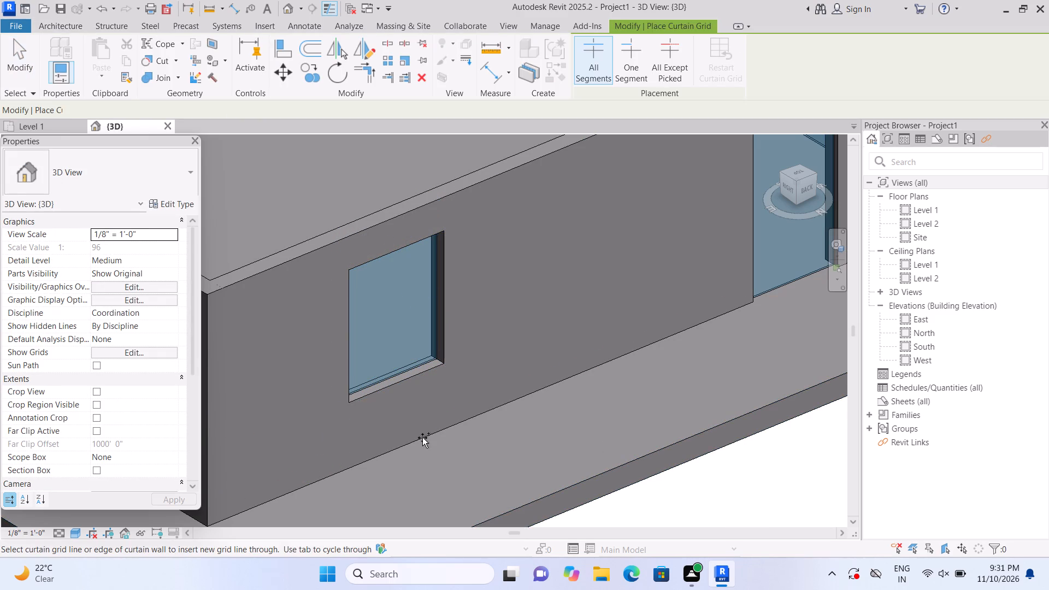
scroll(420, 435, up, 1)
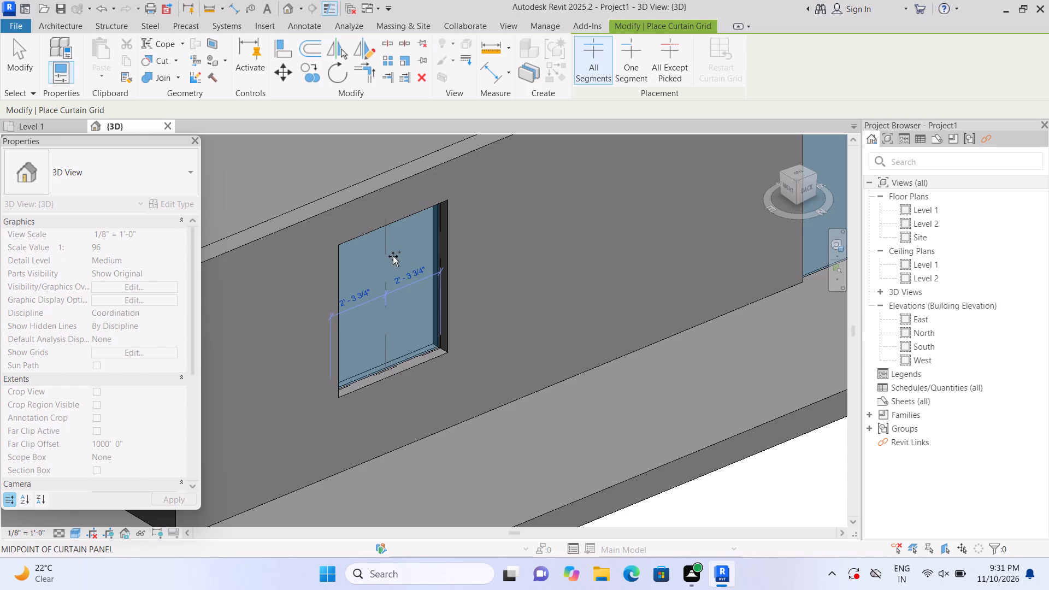
scroll(393, 256, up, 1)
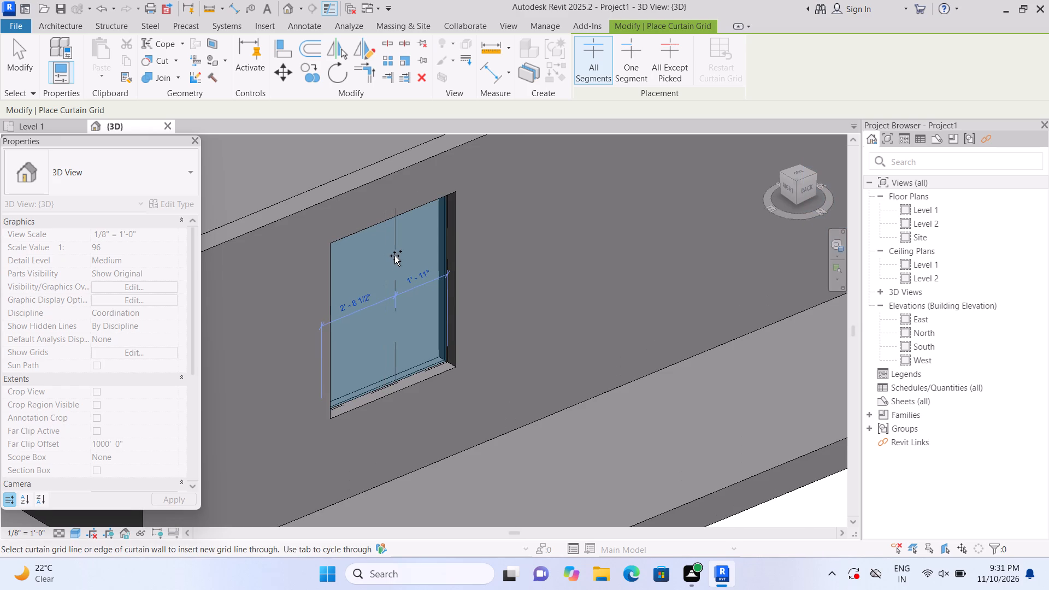
scroll(394, 256, up, 2)
click(394, 256)
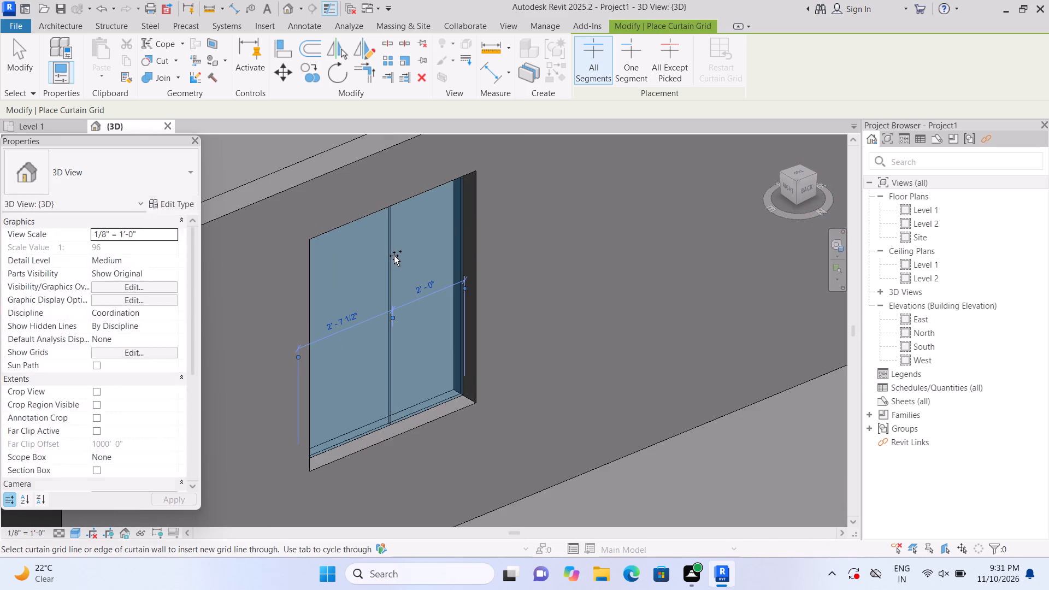
Place 2.5" x 5" rectangular mullions on the back wall's east window, along its vertical grid line and outer edges.
click(74, 19)
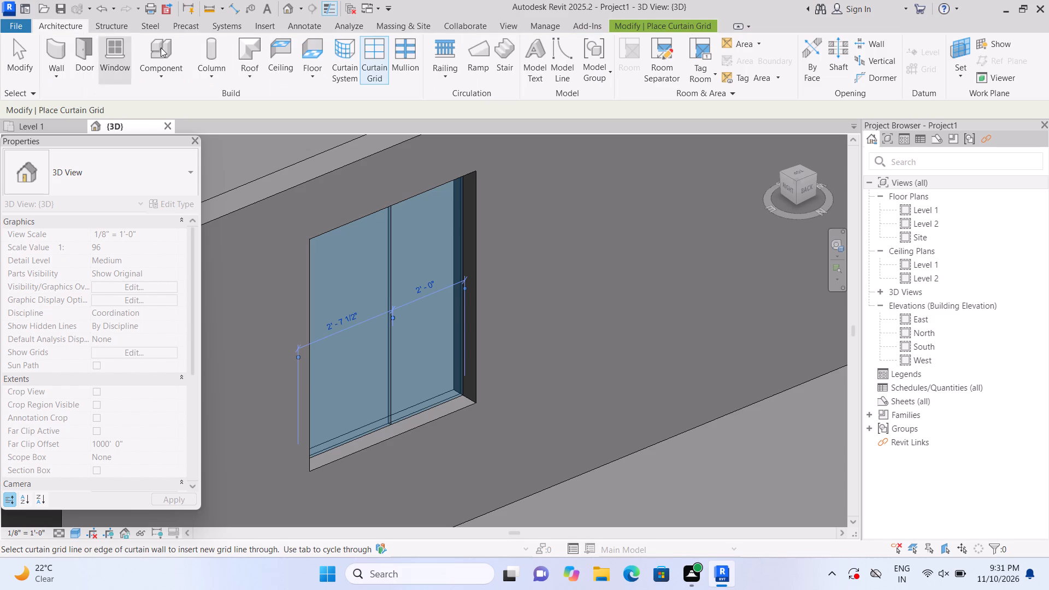
click(397, 60)
scroll(404, 249, up, 1)
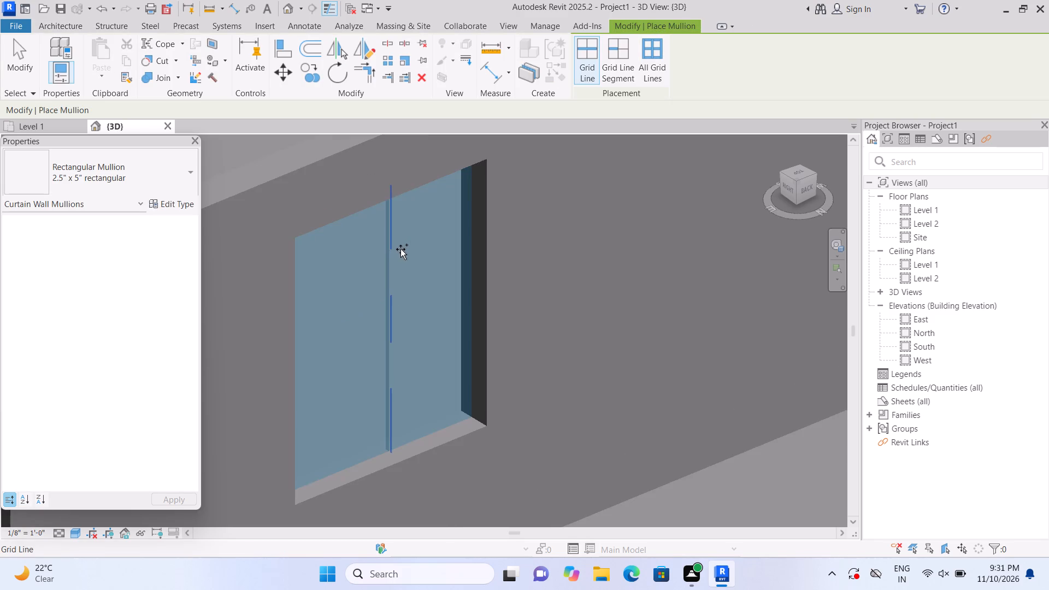
click(397, 247)
click(462, 241)
click(438, 191)
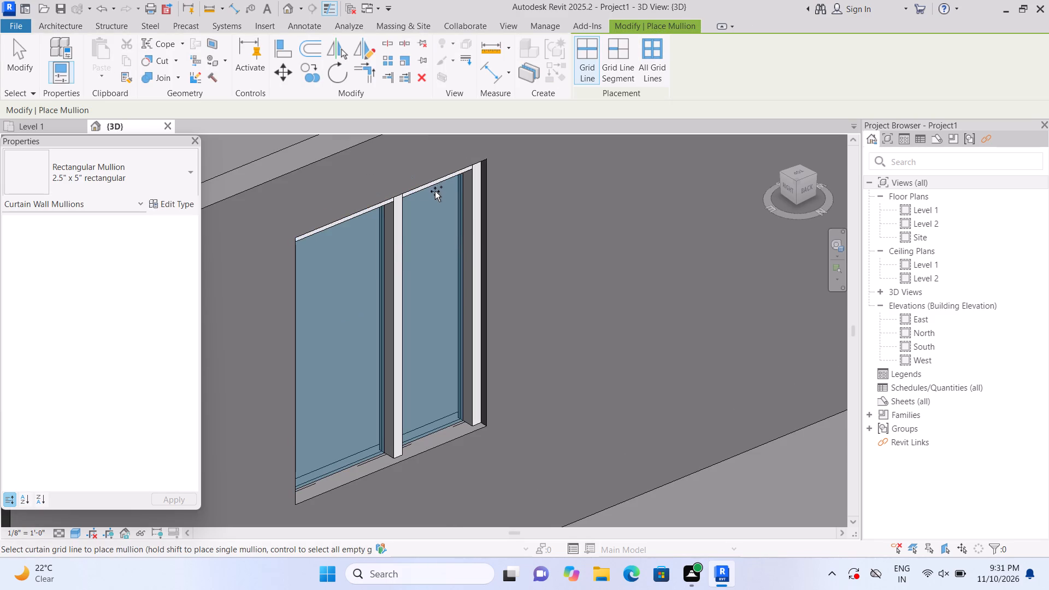
click(331, 307)
click(344, 439)
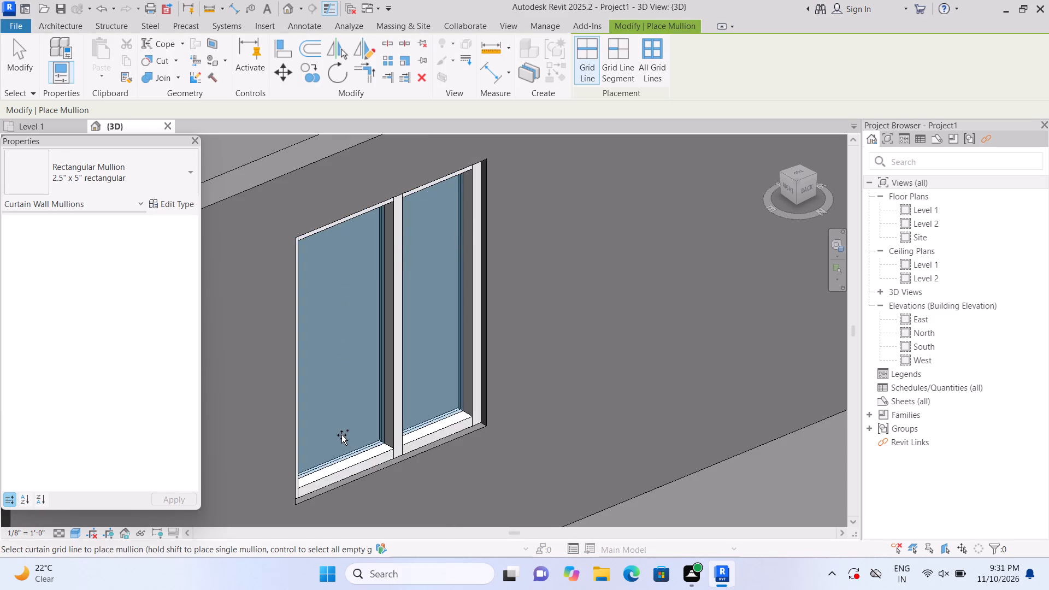
scroll(335, 424, down, 8)
key(Escape)
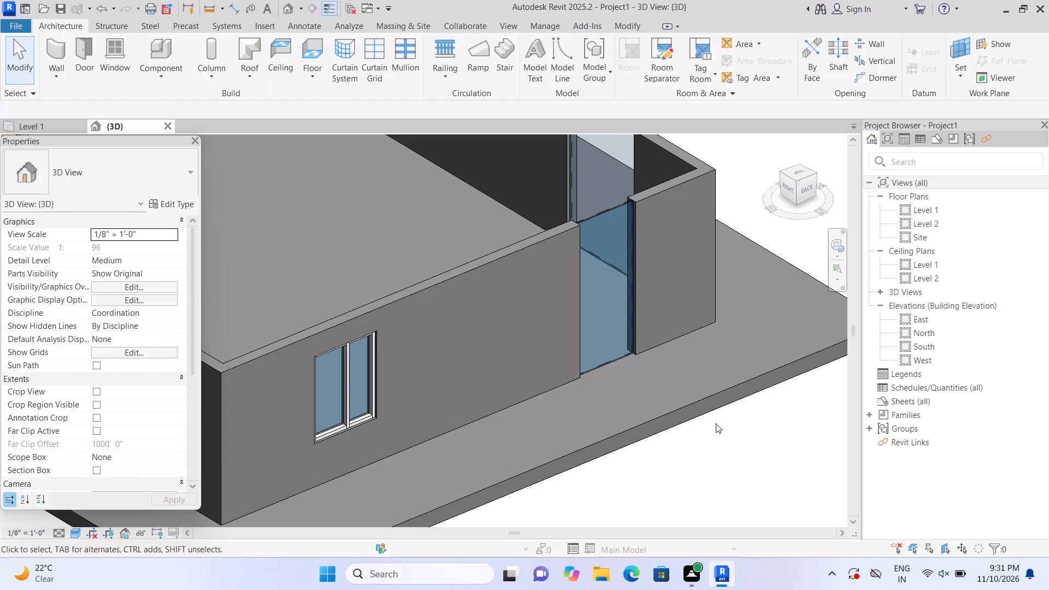
Resize the back wall's other full-height curtain wall, nearest the west corner, to a base offset of about 2' 7 5/8" and a height of about 5' 9".
middle_drag(622, 463, 475, 554)
scroll(475, 544, up, 1)
scroll(443, 480, up, 3)
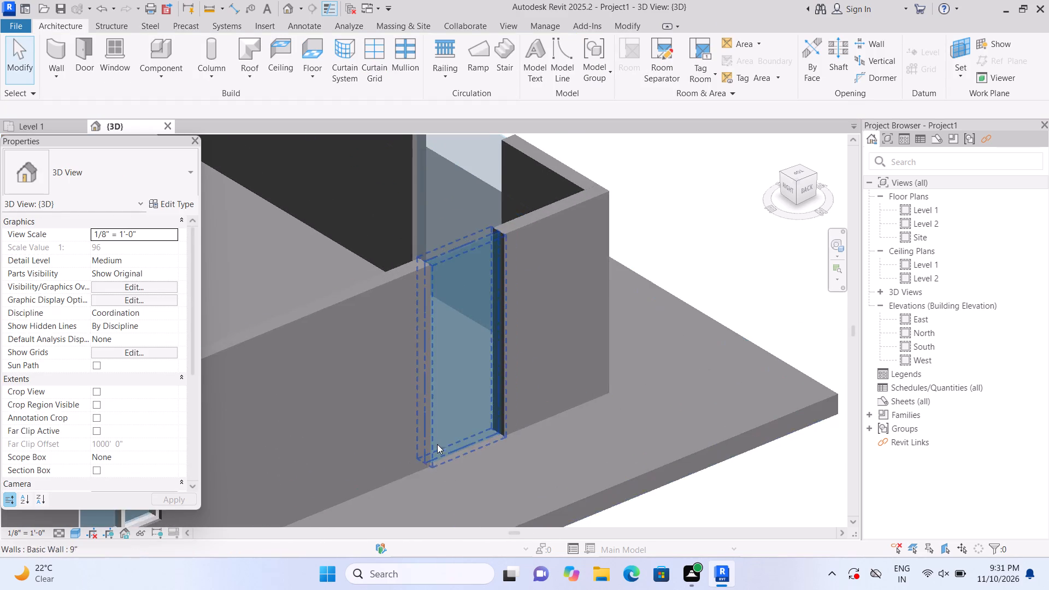
scroll(437, 444, up, 1)
click(439, 434)
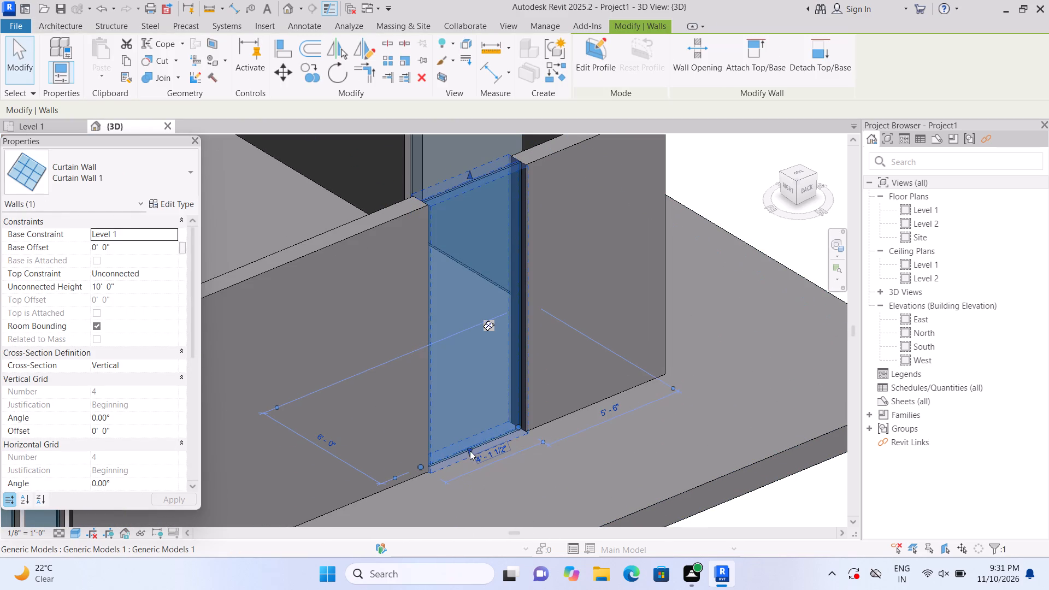
drag(469, 450, 463, 377)
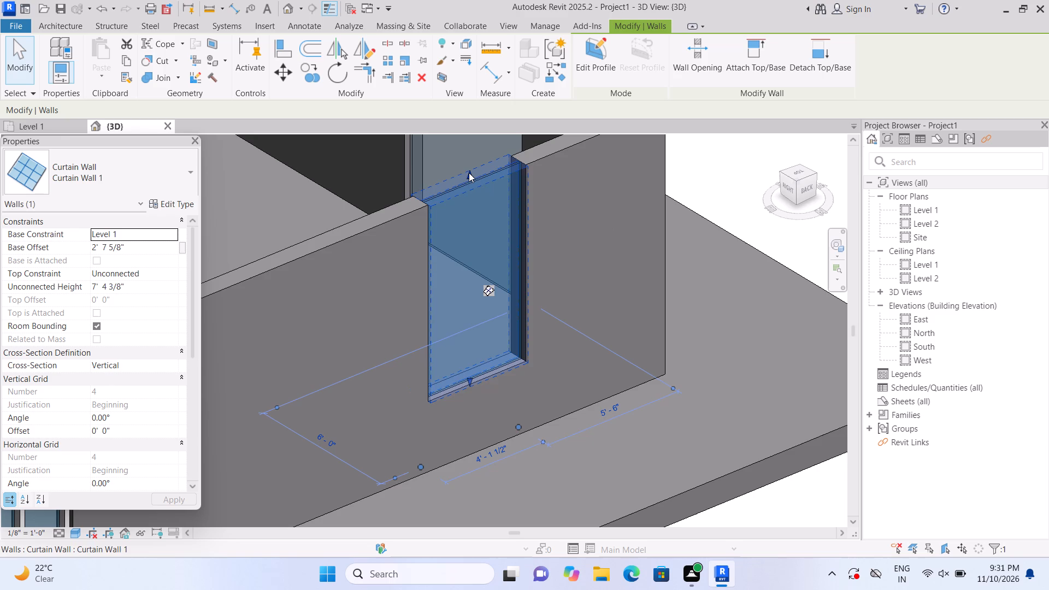
drag(469, 172, 488, 224)
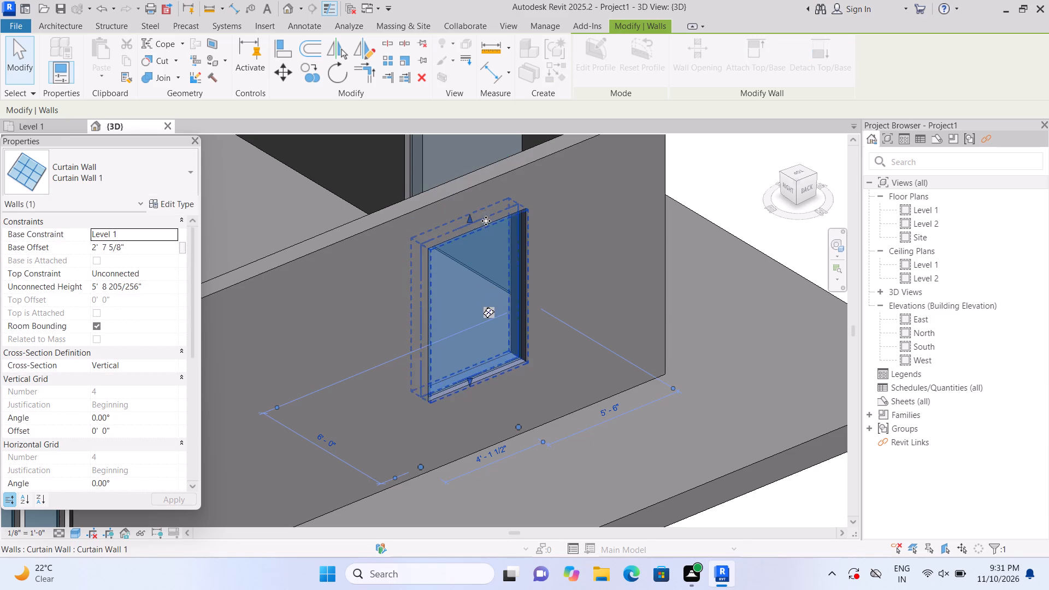
click(689, 190)
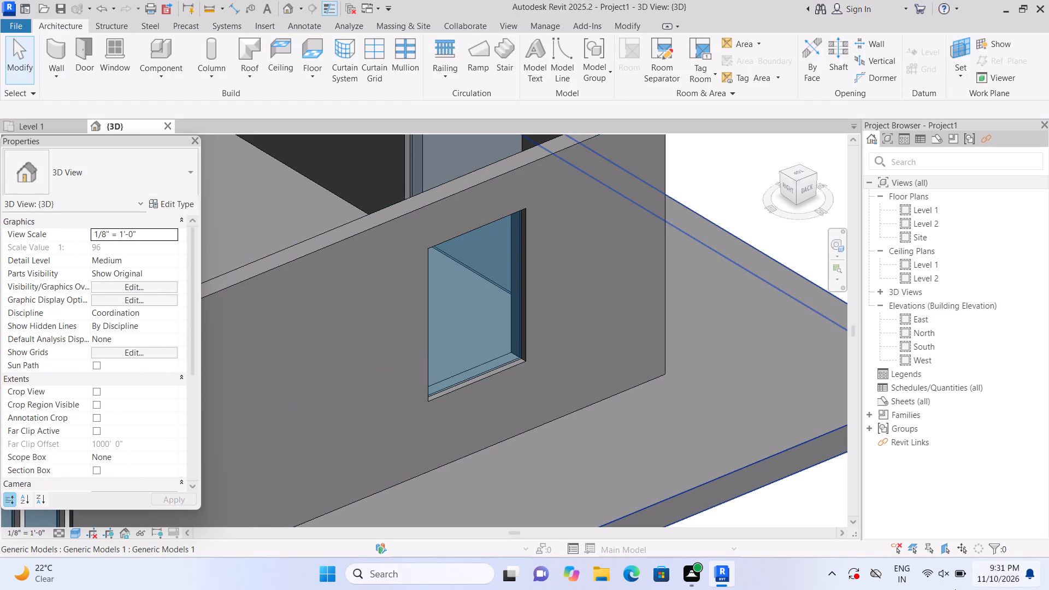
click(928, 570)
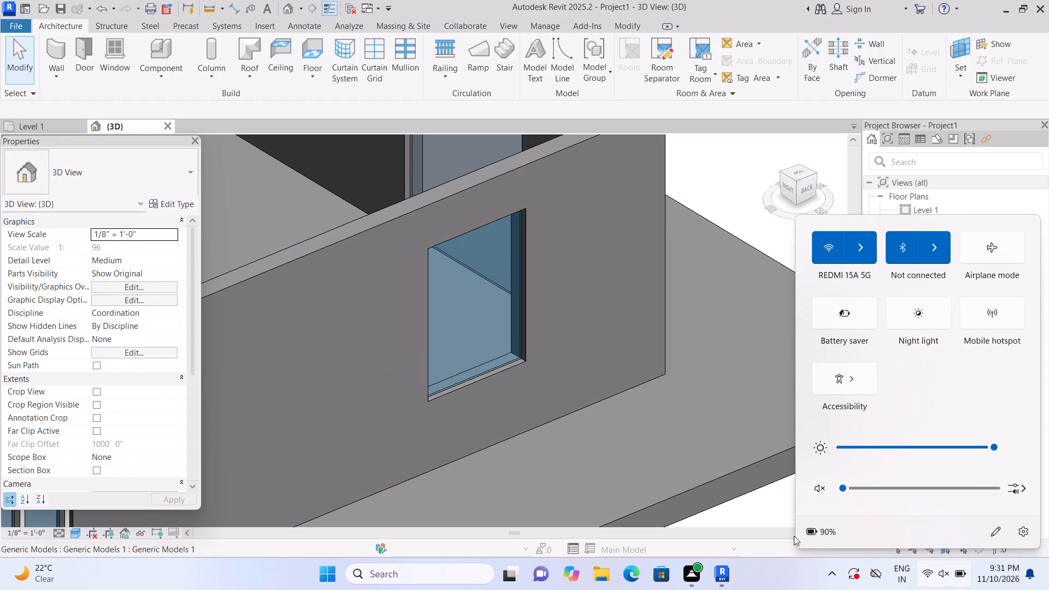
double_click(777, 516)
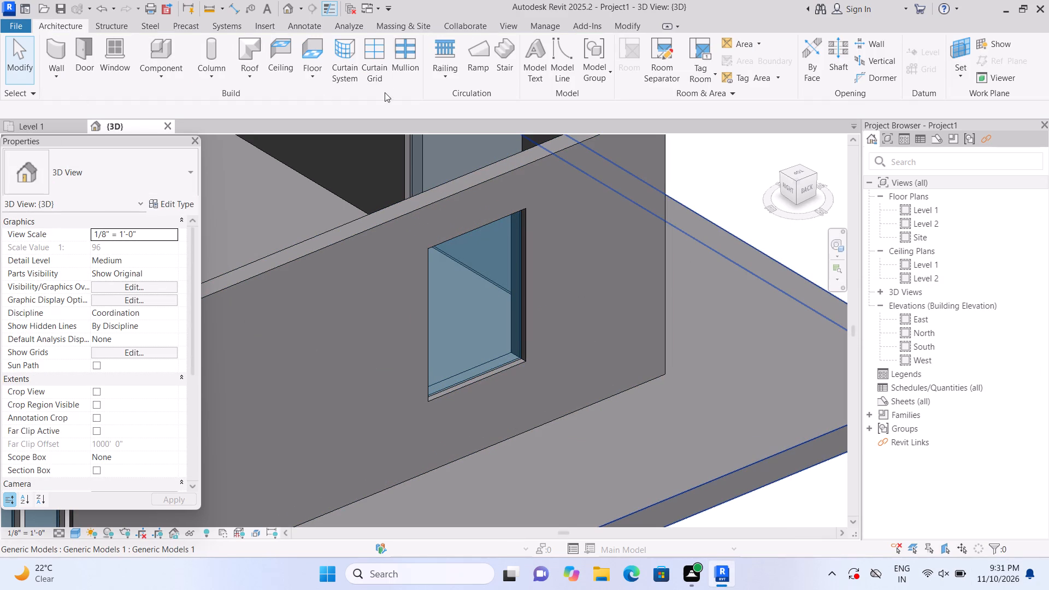
Divide the back wall's west window with one vertical grid line about 2'-5 1/2" from its east edge, deleting the stray horizontal grid line.
click(380, 64)
scroll(500, 290, up, 1)
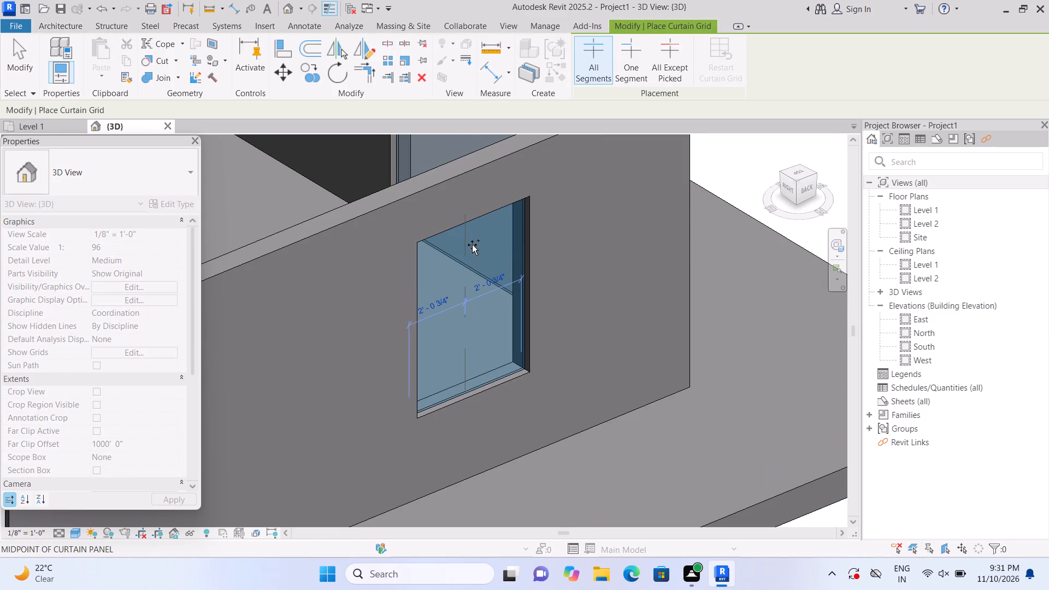
scroll(475, 242, up, 1)
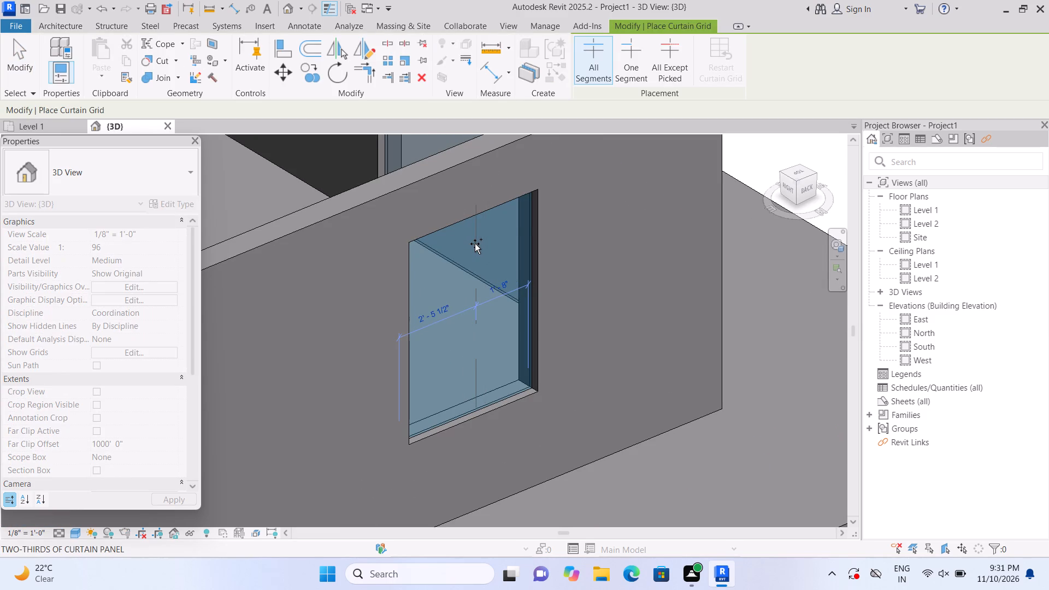
double_click(475, 244)
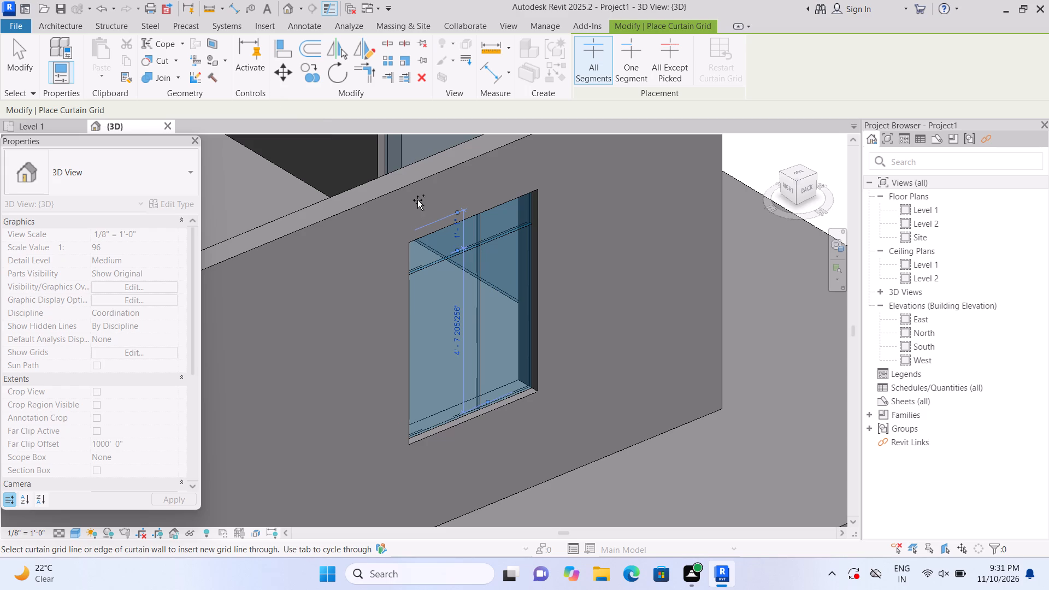
key(Escape)
key(Escape)
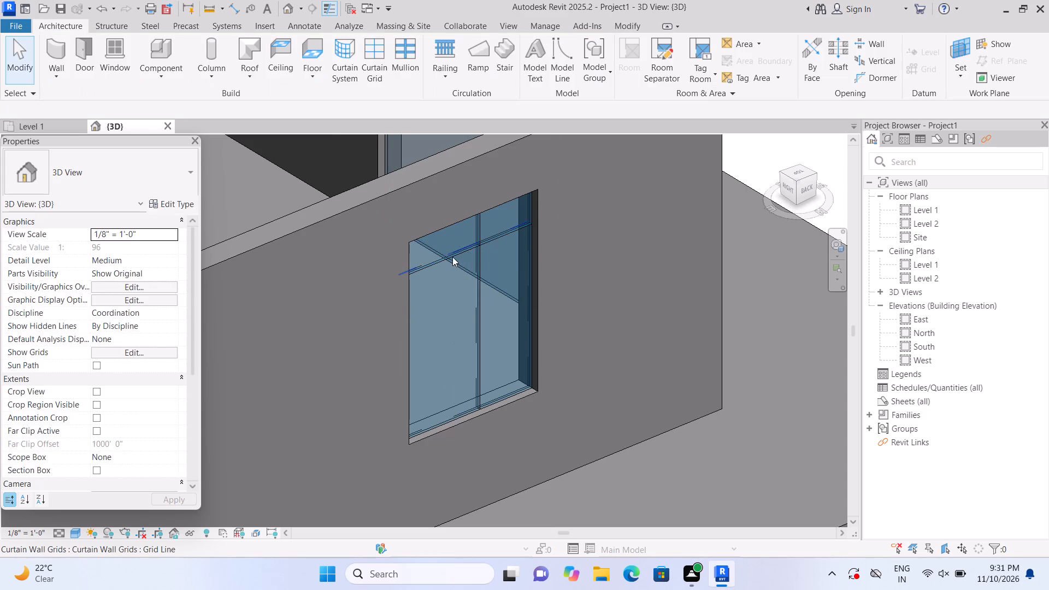
click(452, 255)
key(Delete)
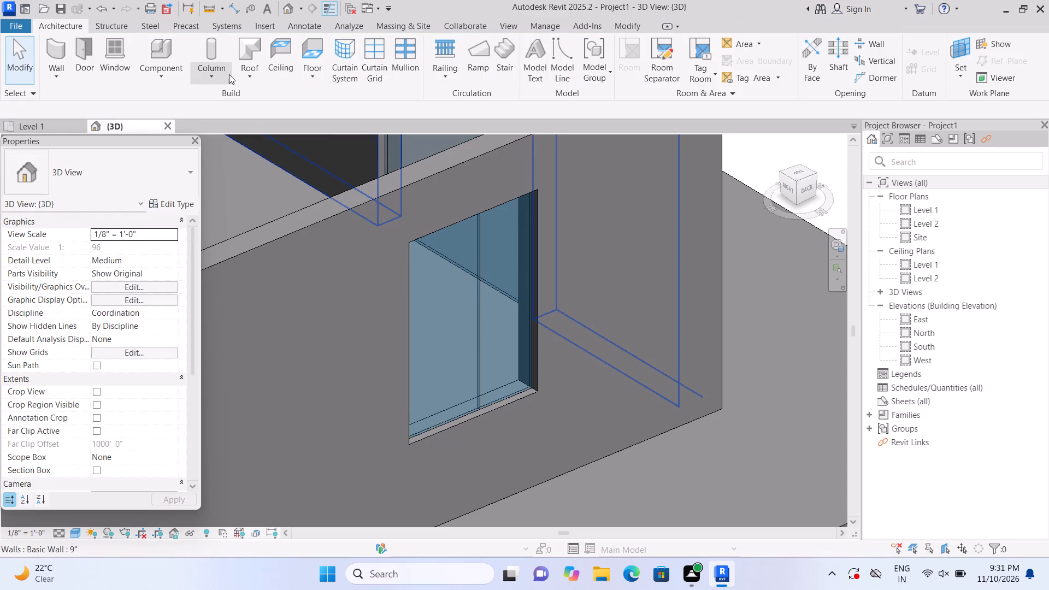
Place 2.5" x 5" rectangular mullions on the back wall's west window, along its vertical grid line and outer edges.
click(397, 61)
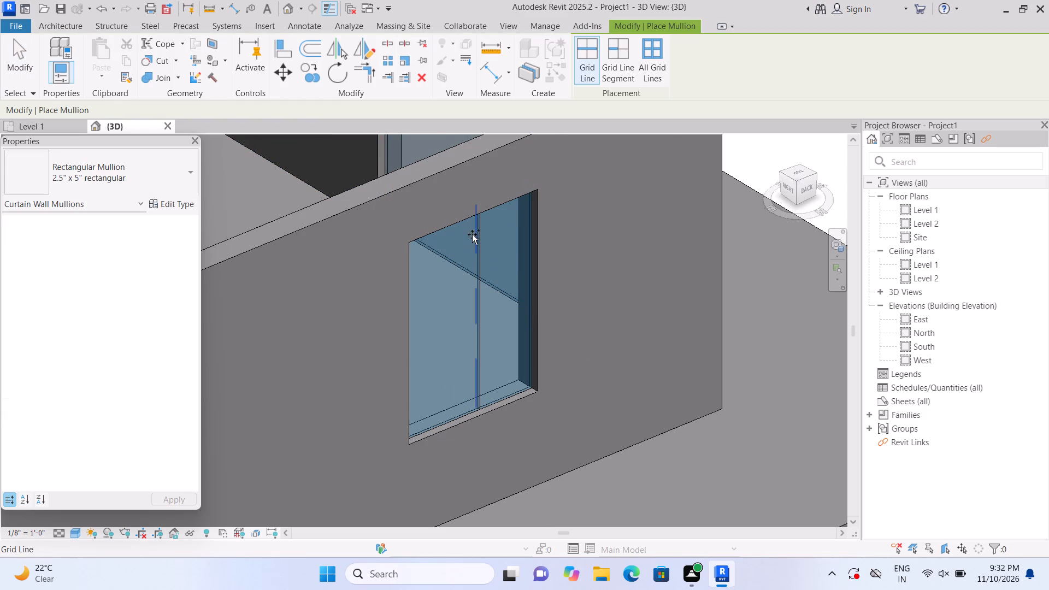
click(473, 234)
click(510, 237)
click(500, 217)
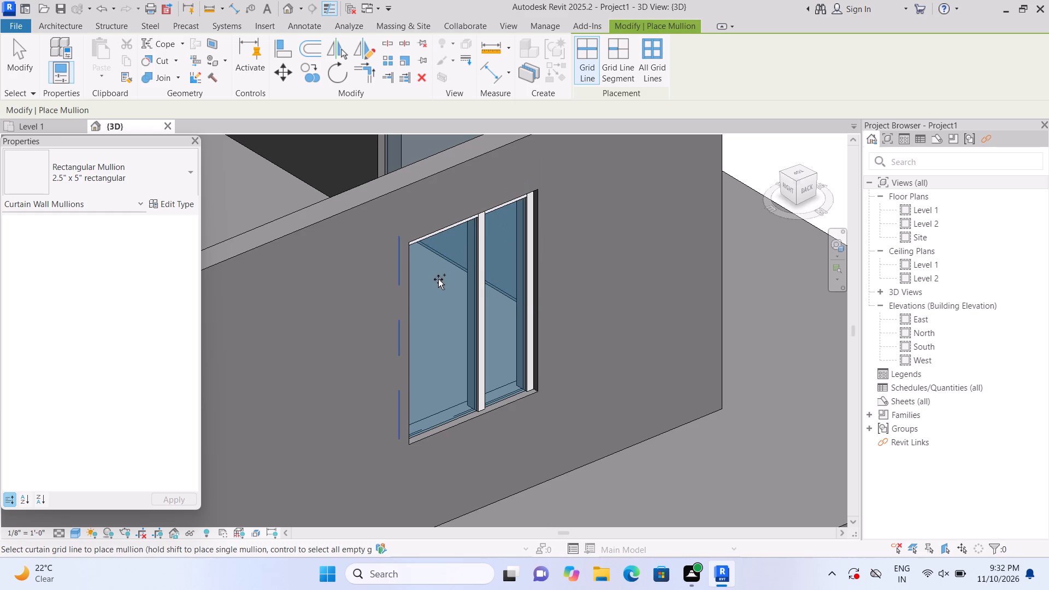
click(435, 281)
click(447, 396)
scroll(454, 383, down, 7)
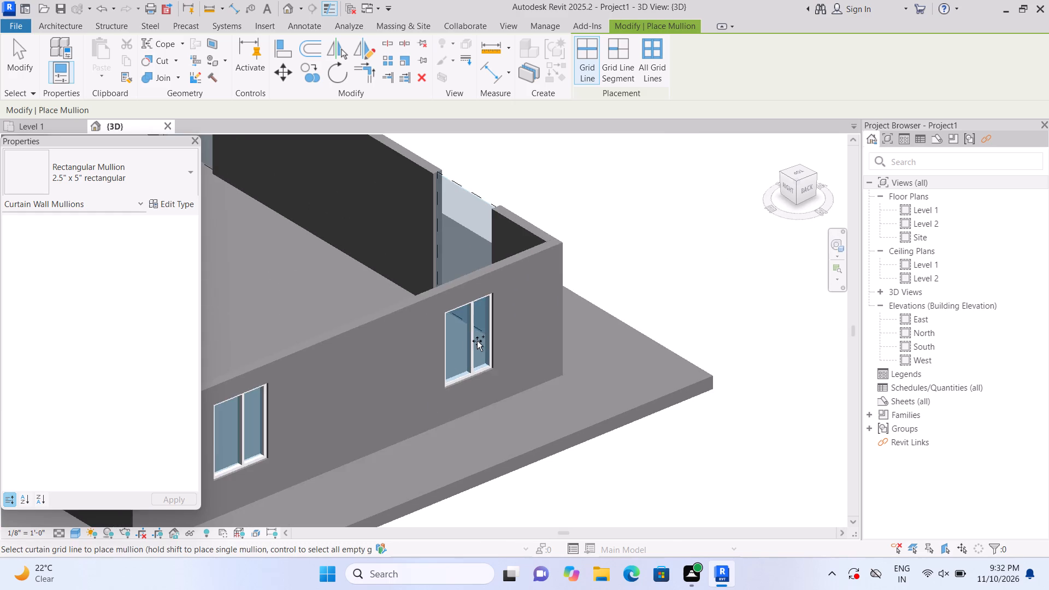
key(Escape)
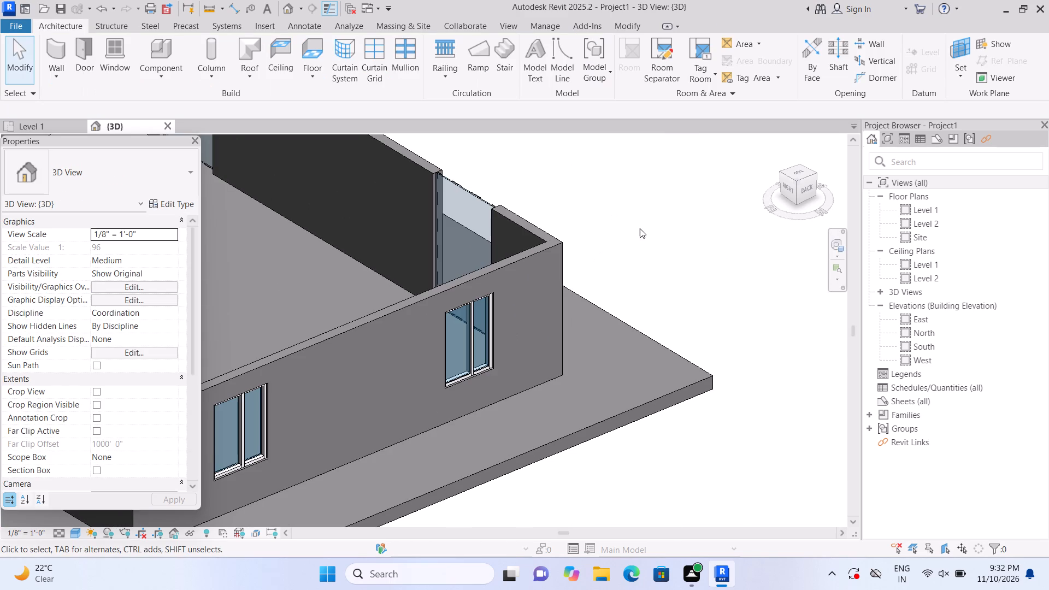
Resize the west wall's full-height curtain wall nearest the back corner to a base offset of about 2' 3 5/8" and a height of about 6' 1".
shift+middle_drag(641, 229, 391, 324)
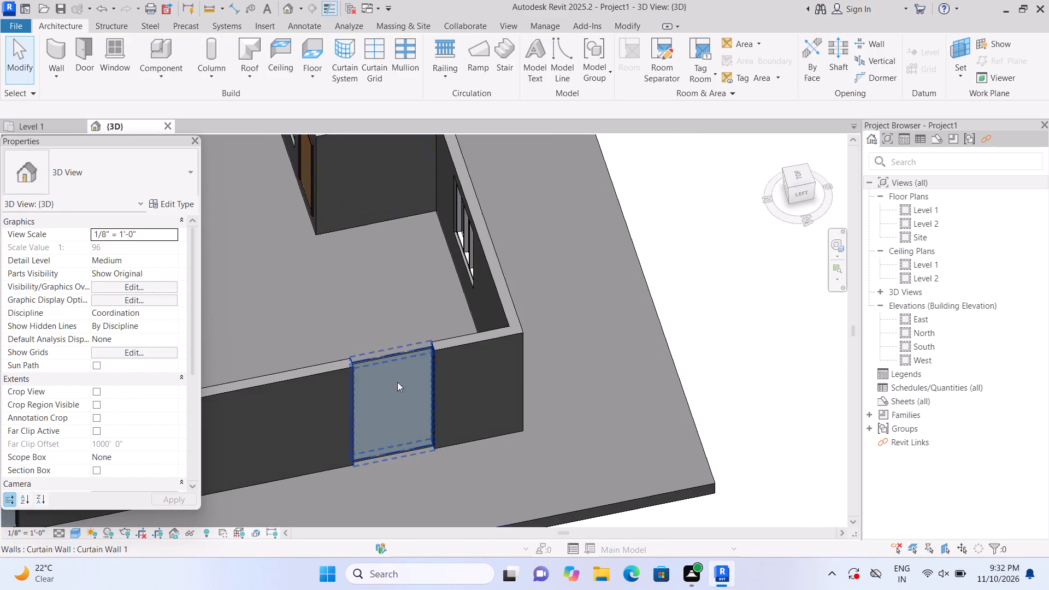
shift+middle_drag(434, 455, 529, 365)
shift+scroll(532, 362, down, 7)
scroll(703, 278, down, 4)
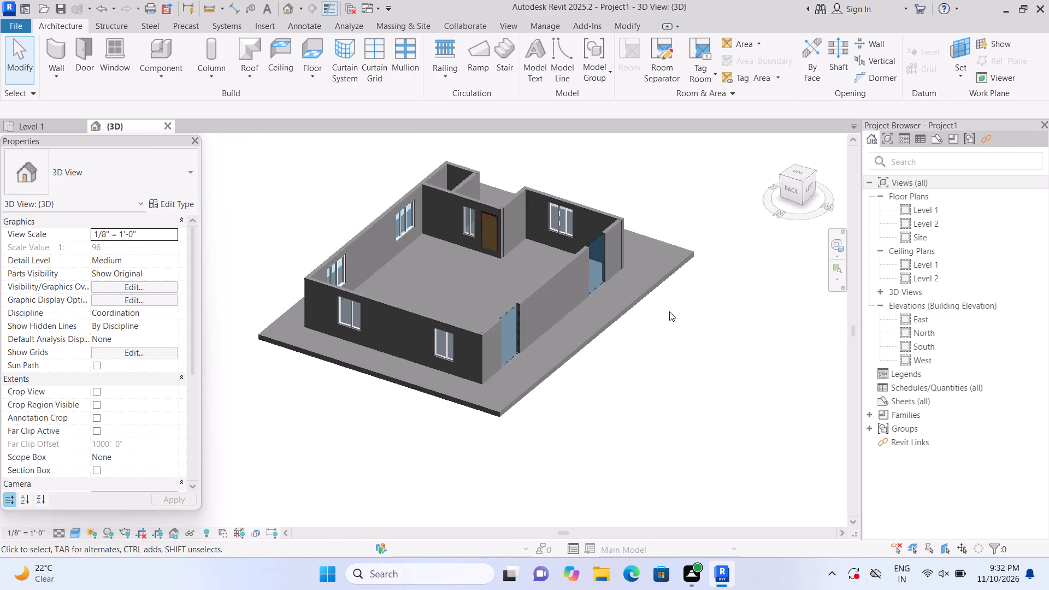
scroll(441, 447, up, 3)
middle_drag(681, 324, 632, 412)
scroll(627, 418, up, 1)
scroll(623, 396, down, 2)
scroll(622, 377, up, 2)
scroll(516, 386, up, 3)
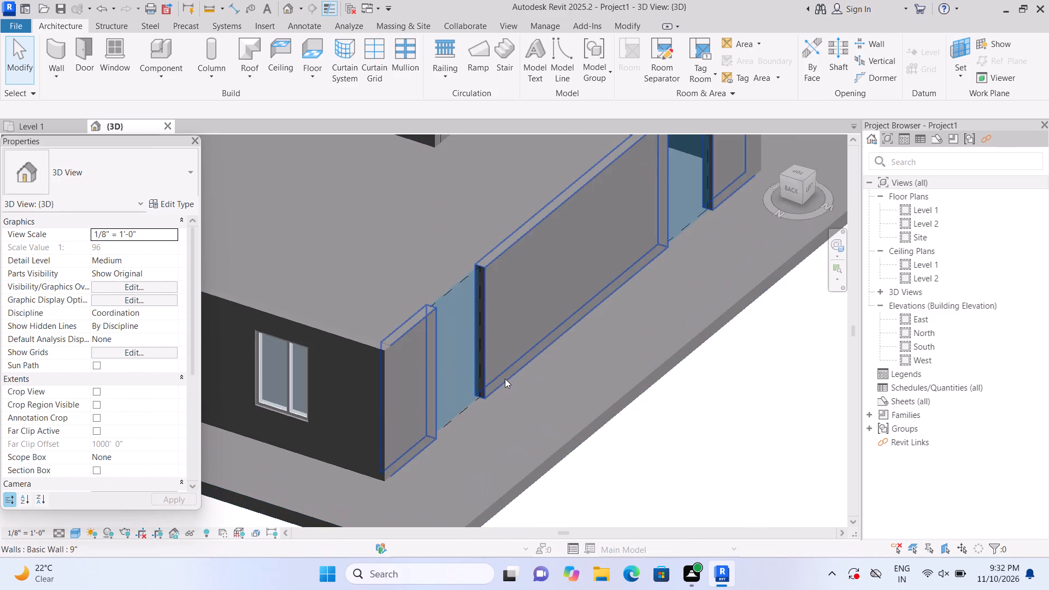
click(475, 358)
scroll(474, 389, up, 5)
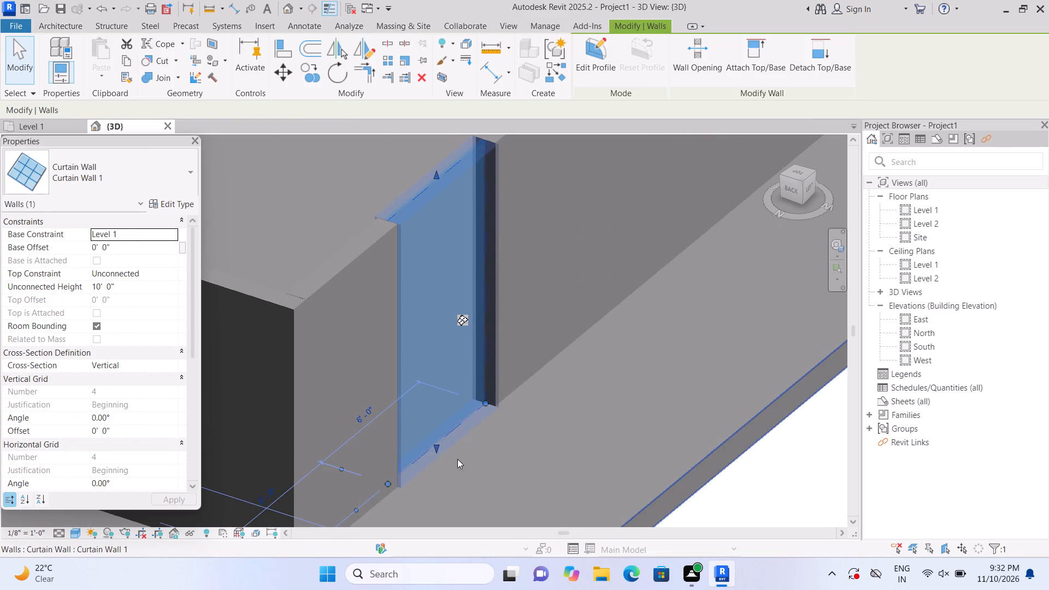
drag(437, 446, 416, 383)
drag(435, 174, 445, 212)
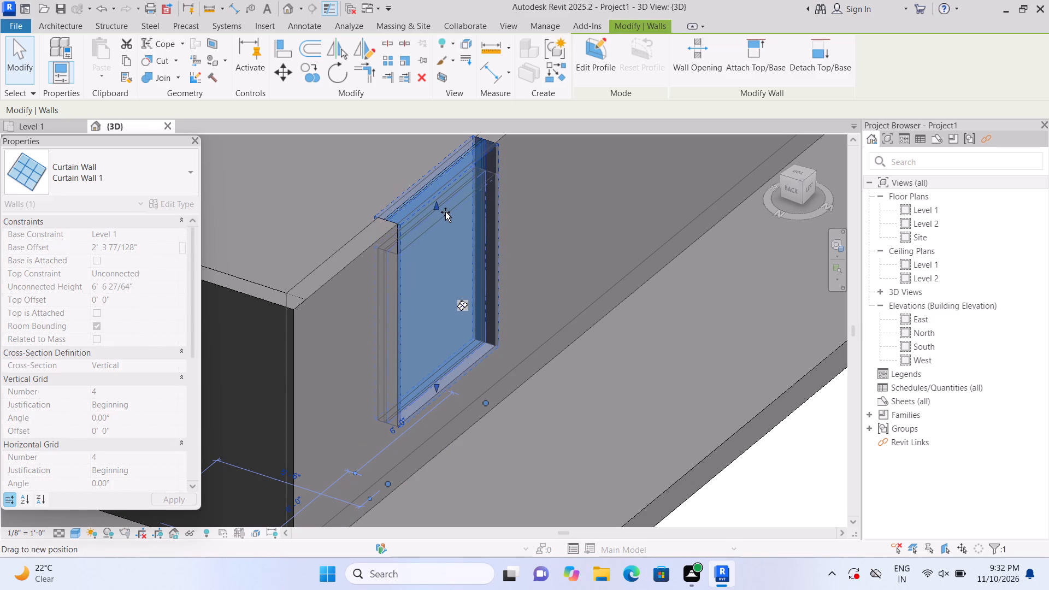
drag(445, 212, 451, 223)
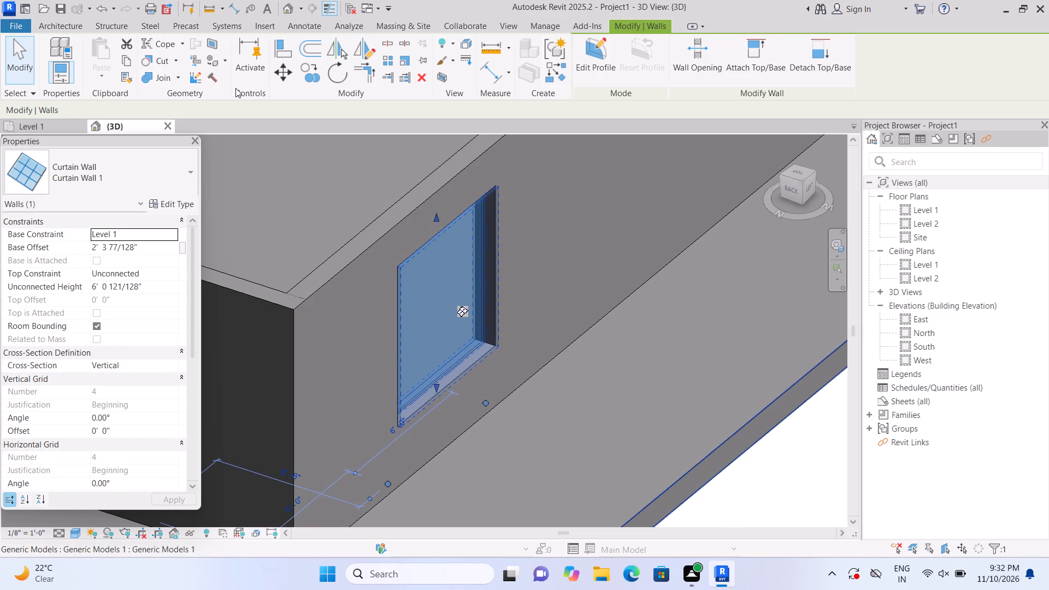
key(Escape)
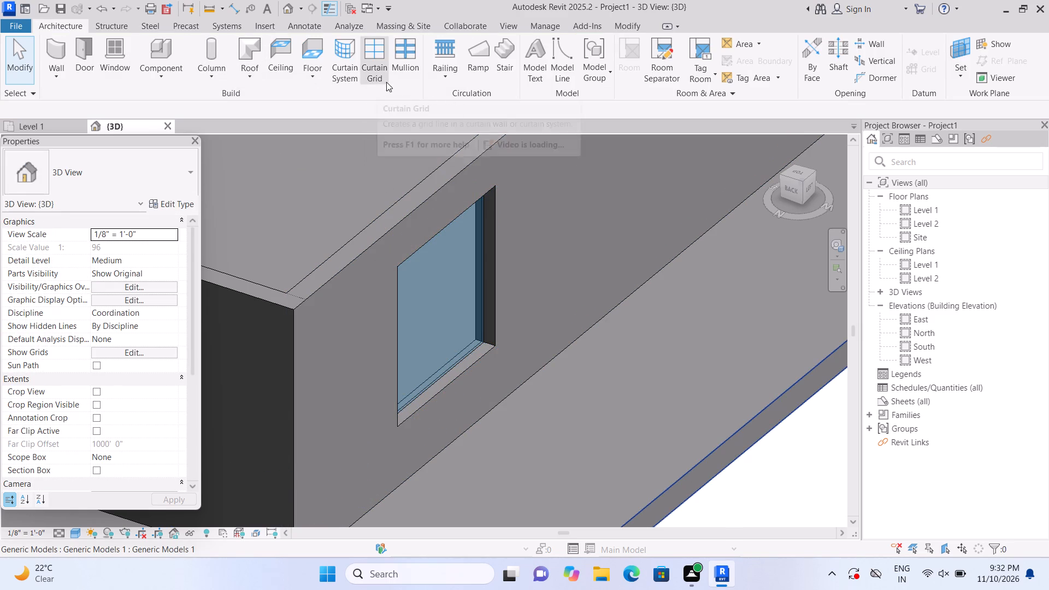
Divide the west wall's north window with vertical grid lines about 2'-7" from its north edge and 1'-11" from its south edge.
click(382, 77)
scroll(463, 287, up, 3)
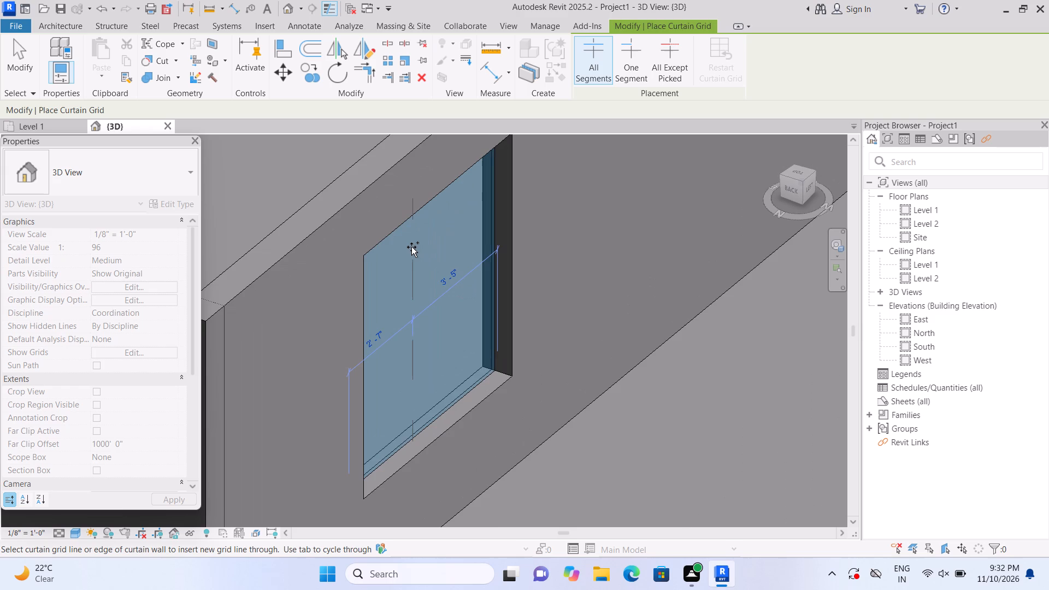
scroll(411, 247, up, 1)
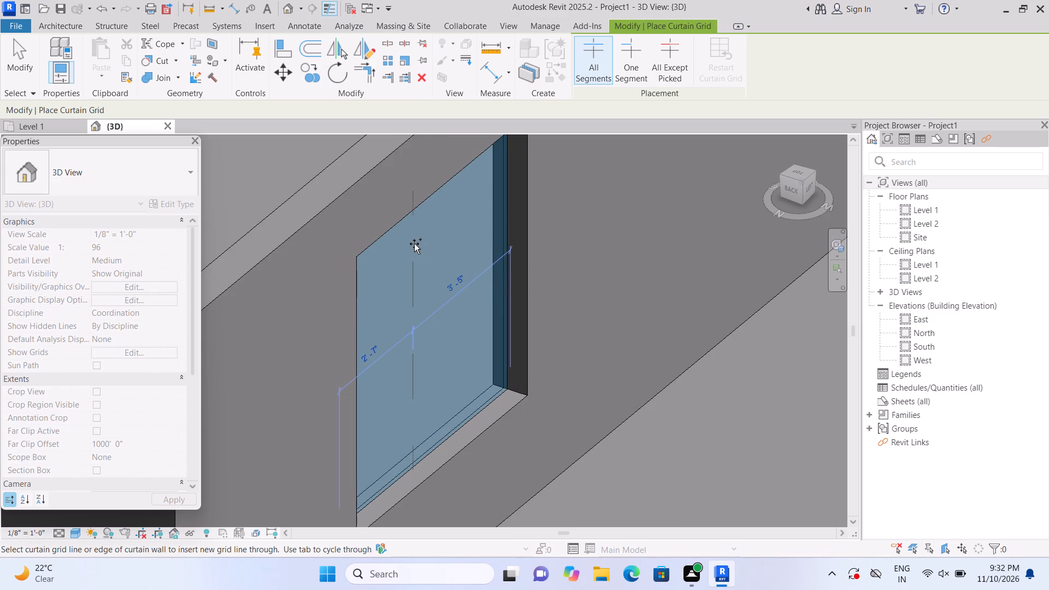
click(414, 244)
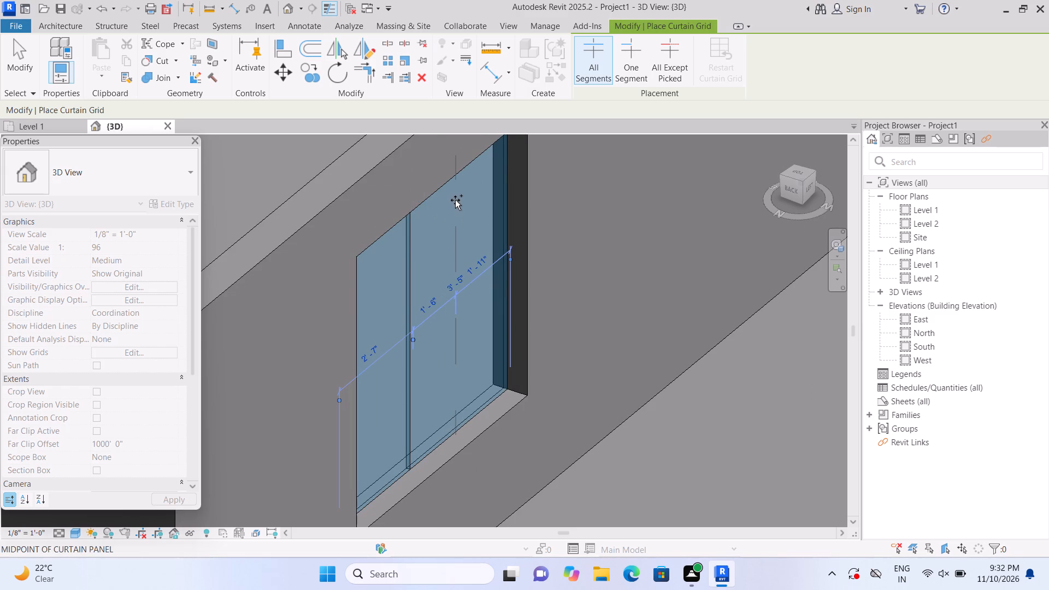
click(455, 200)
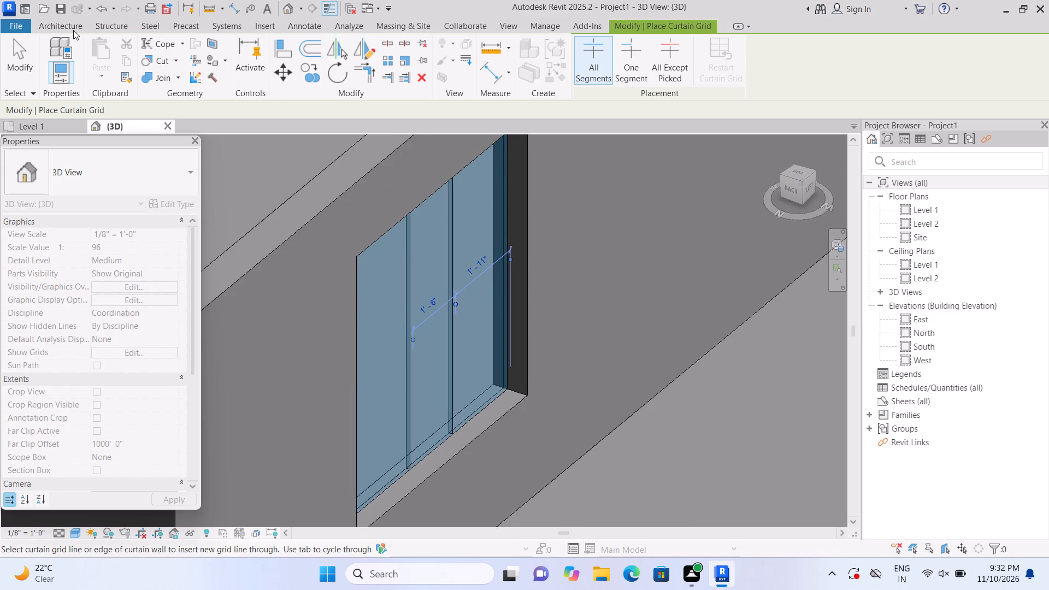
Place 2.5" x 5" rectangular mullions on the west wall's north window, along both vertical grid lines and the outer edges.
click(73, 30)
click(392, 69)
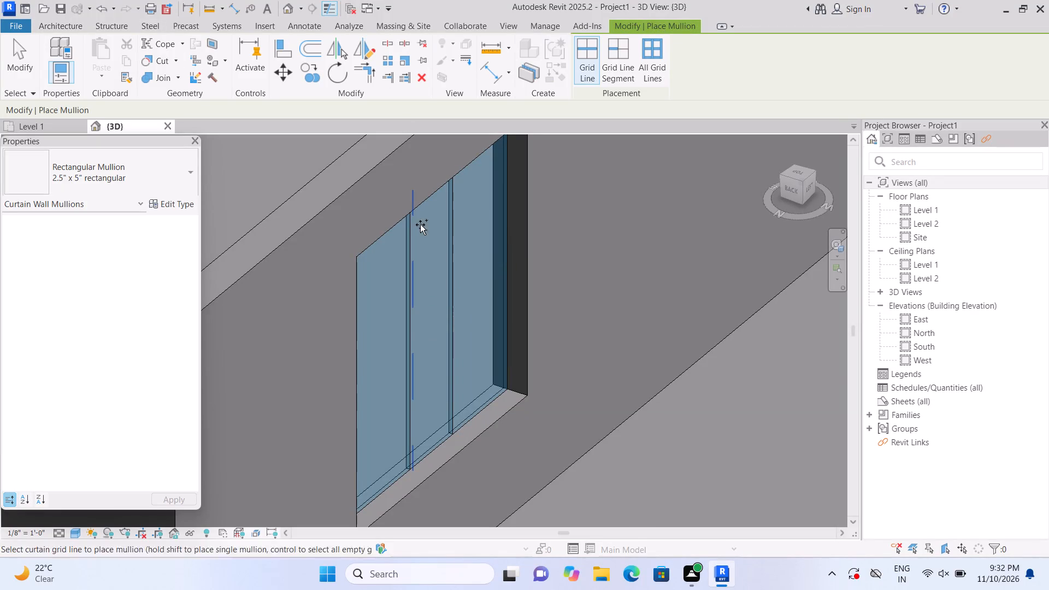
click(420, 249)
click(448, 245)
click(511, 219)
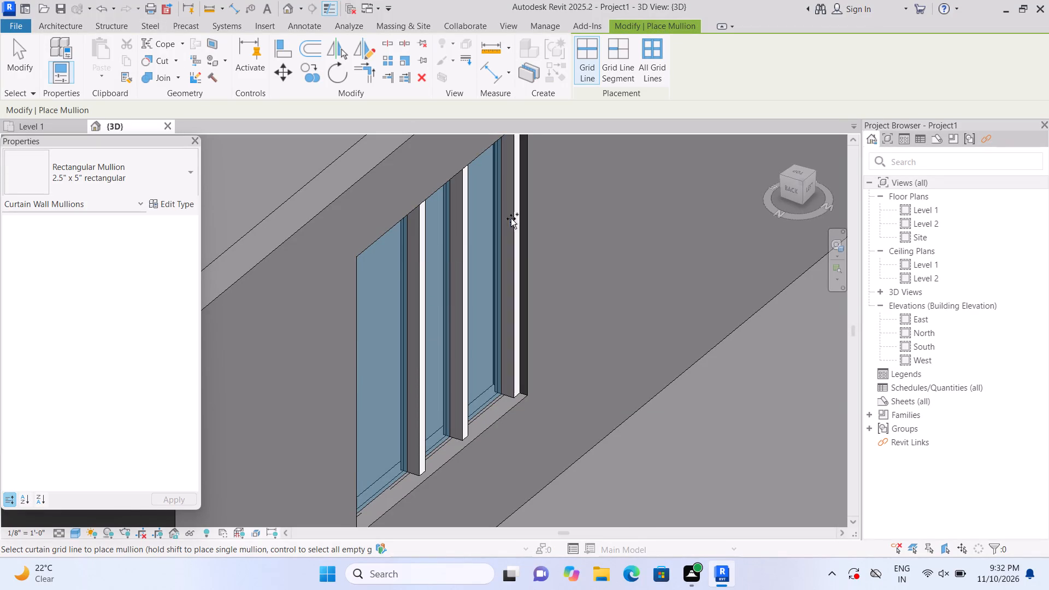
click(374, 278)
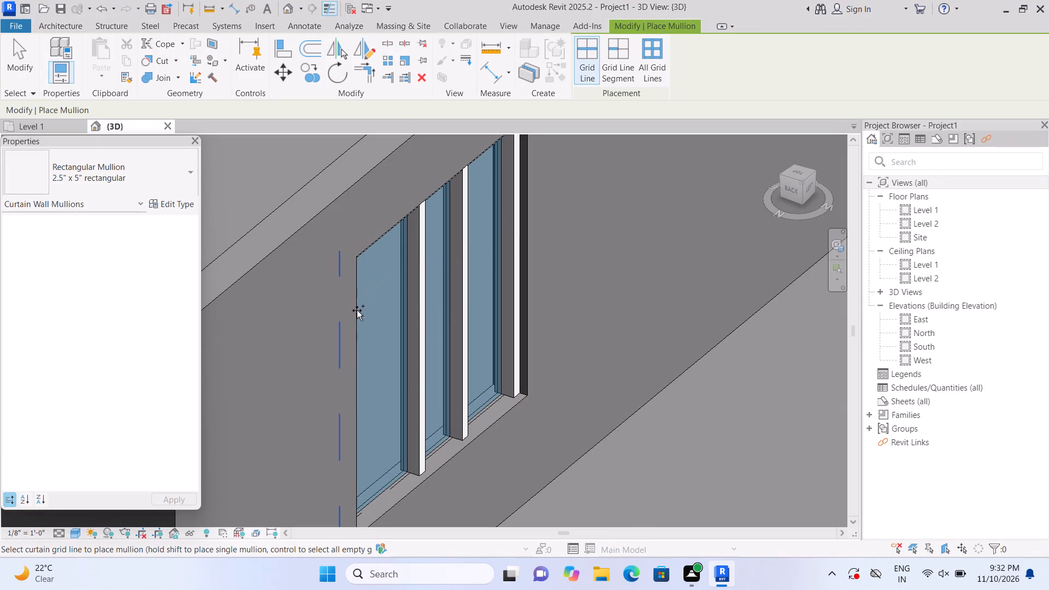
click(357, 310)
click(381, 482)
scroll(370, 464, down, 8)
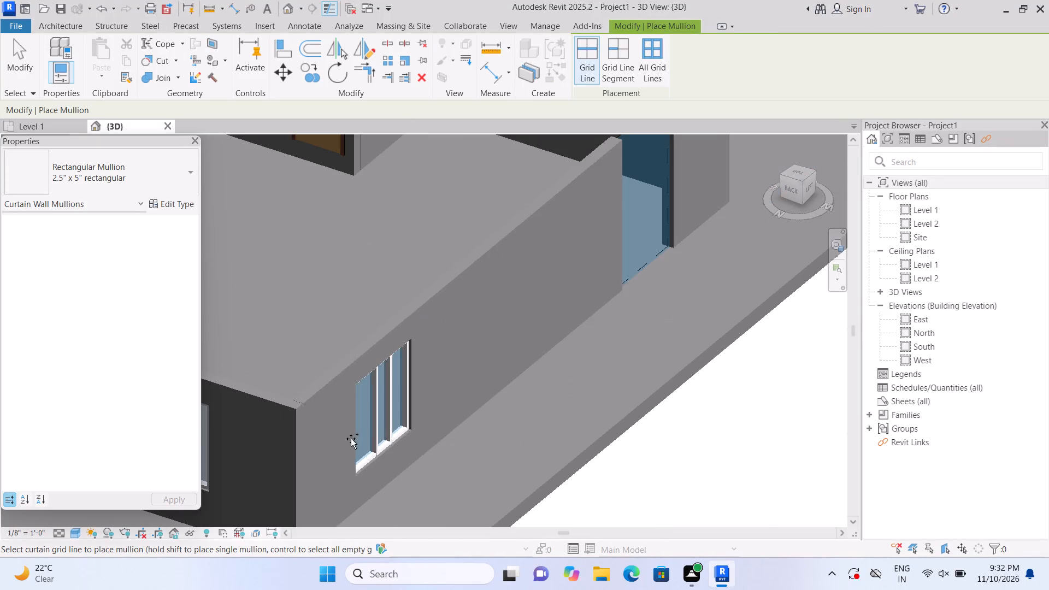
key(Escape)
Resize the west wall's other full-height curtain wall, toward the south, to a base offset of about 2' 6 1/8" and a height of about 5' 7 3/4".
middle_drag(742, 389, 644, 521)
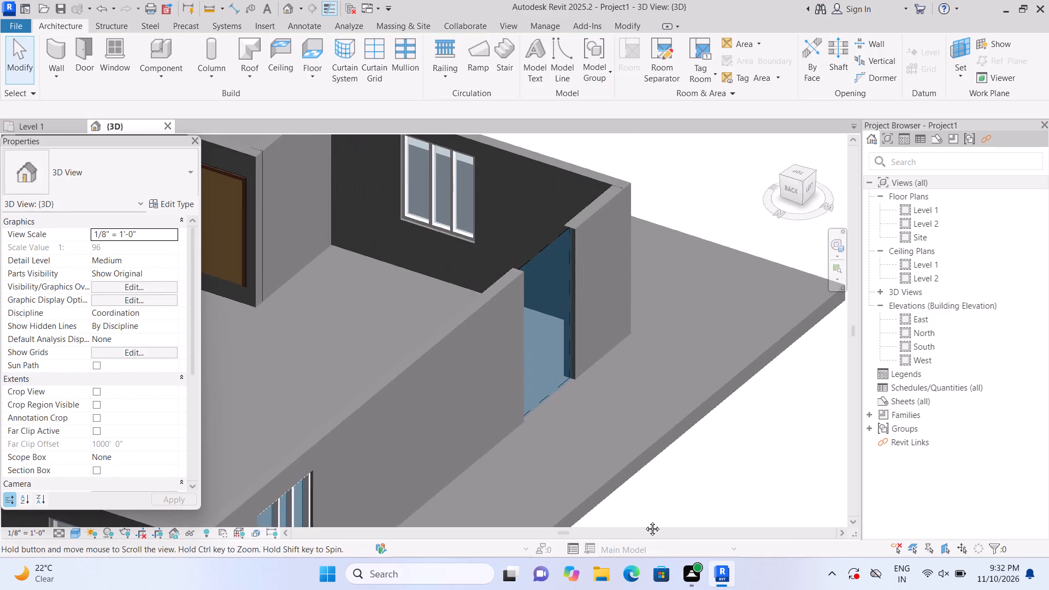
middle_drag(644, 521, 644, 520)
scroll(624, 363, up, 3)
click(511, 320)
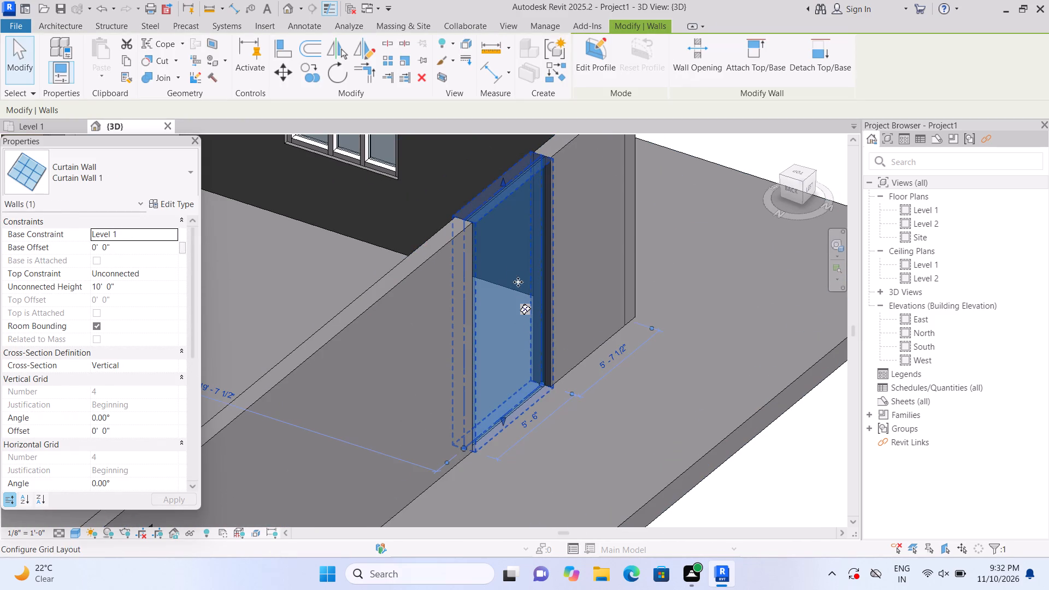
scroll(512, 272, up, 1)
drag(503, 437, 505, 409)
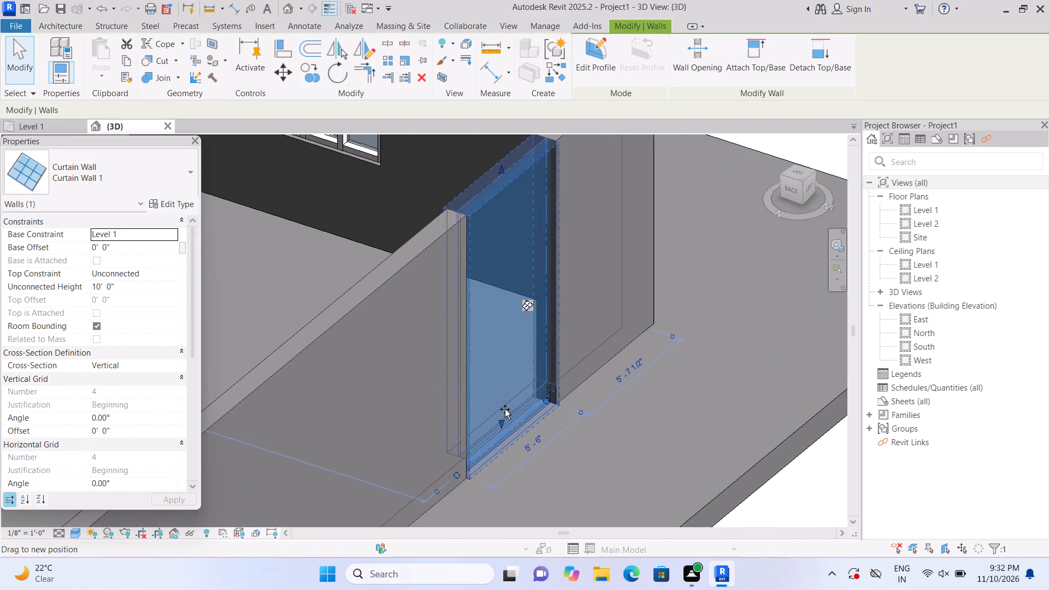
drag(505, 409, 506, 372)
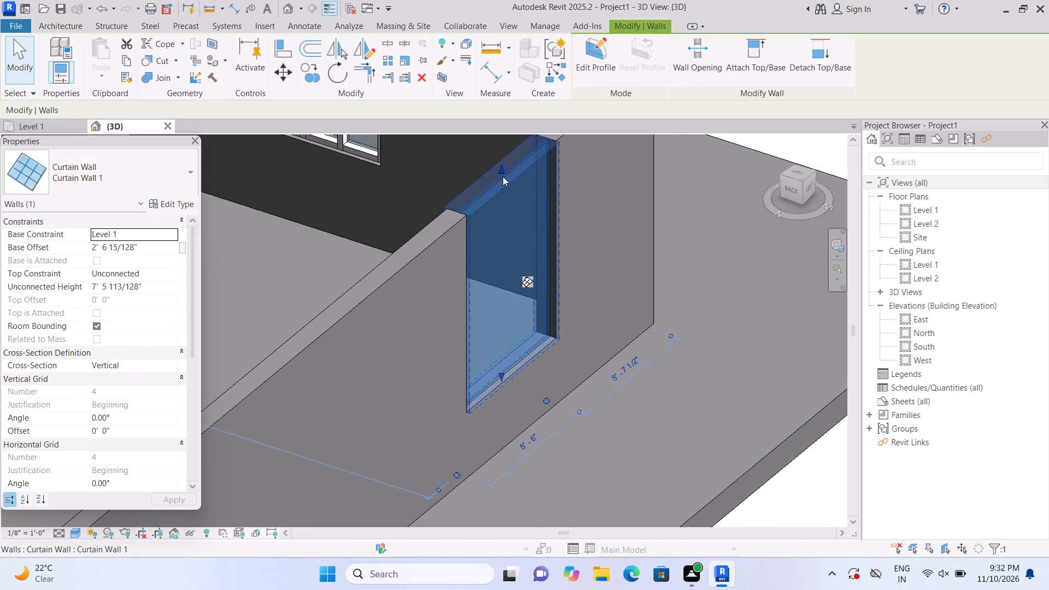
drag(501, 167, 526, 222)
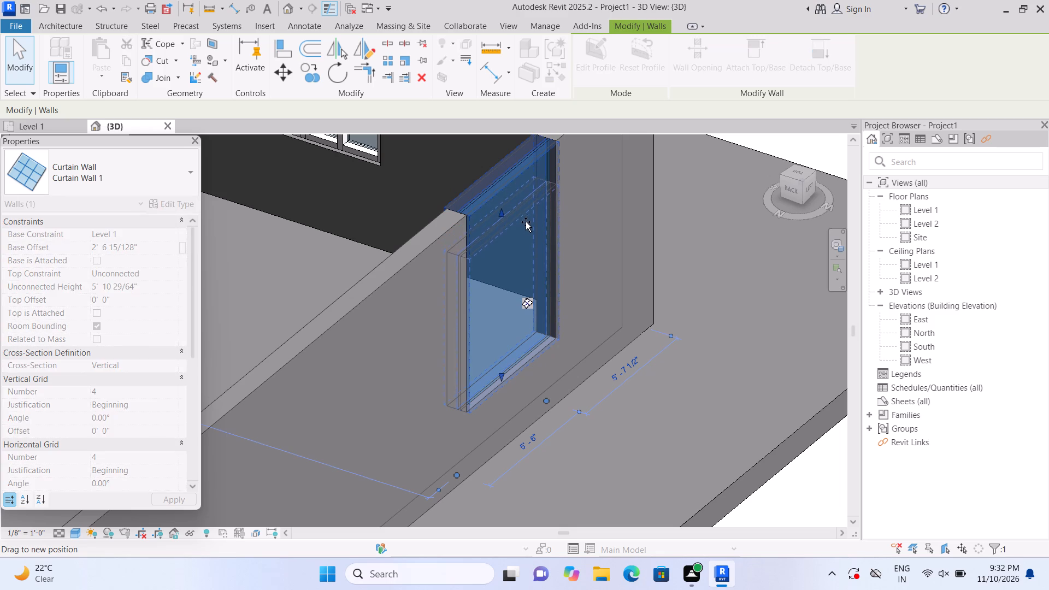
drag(526, 222, 526, 223)
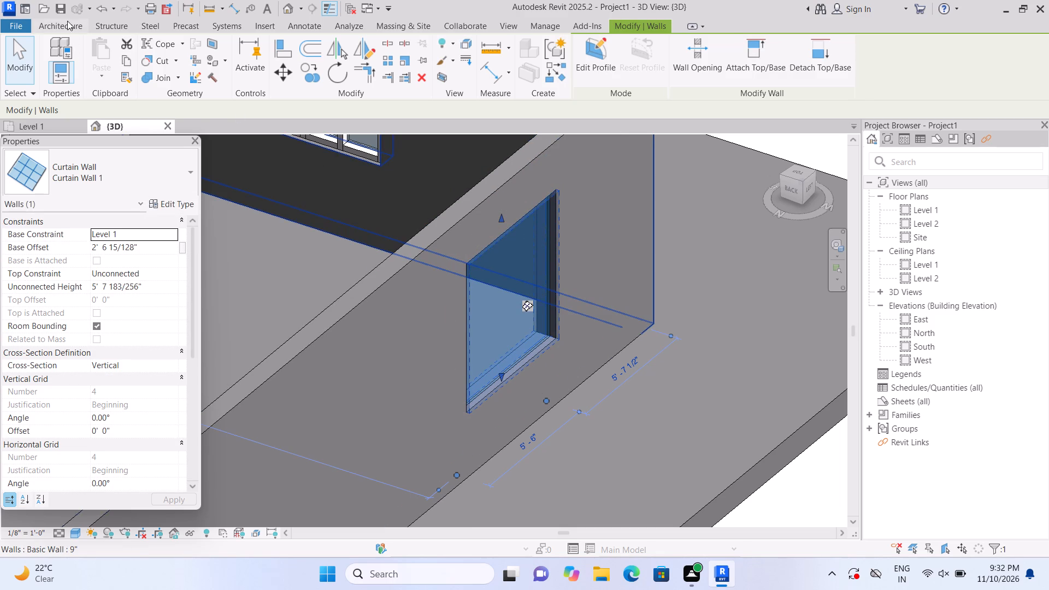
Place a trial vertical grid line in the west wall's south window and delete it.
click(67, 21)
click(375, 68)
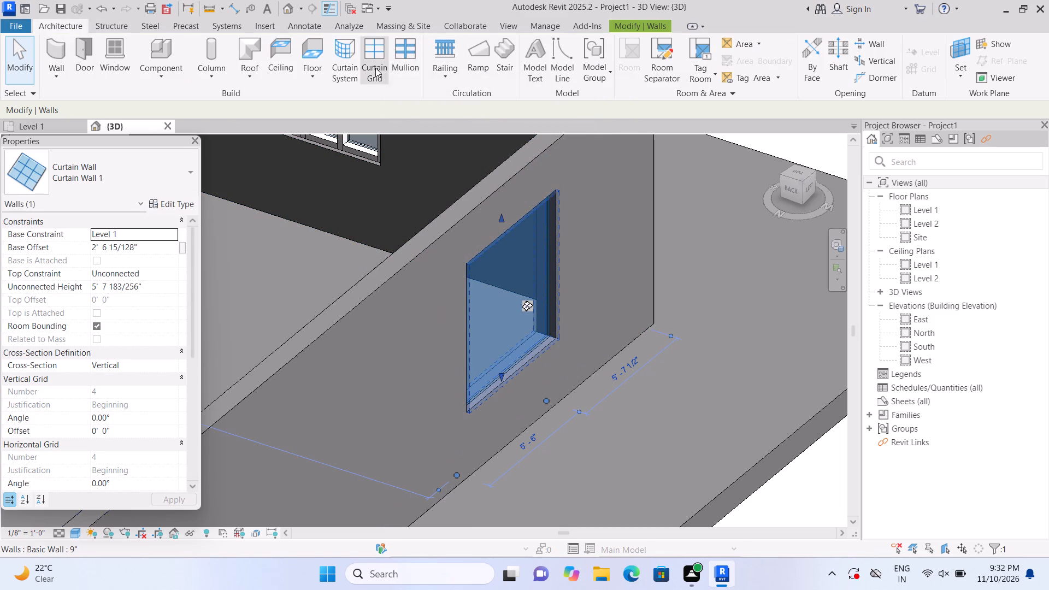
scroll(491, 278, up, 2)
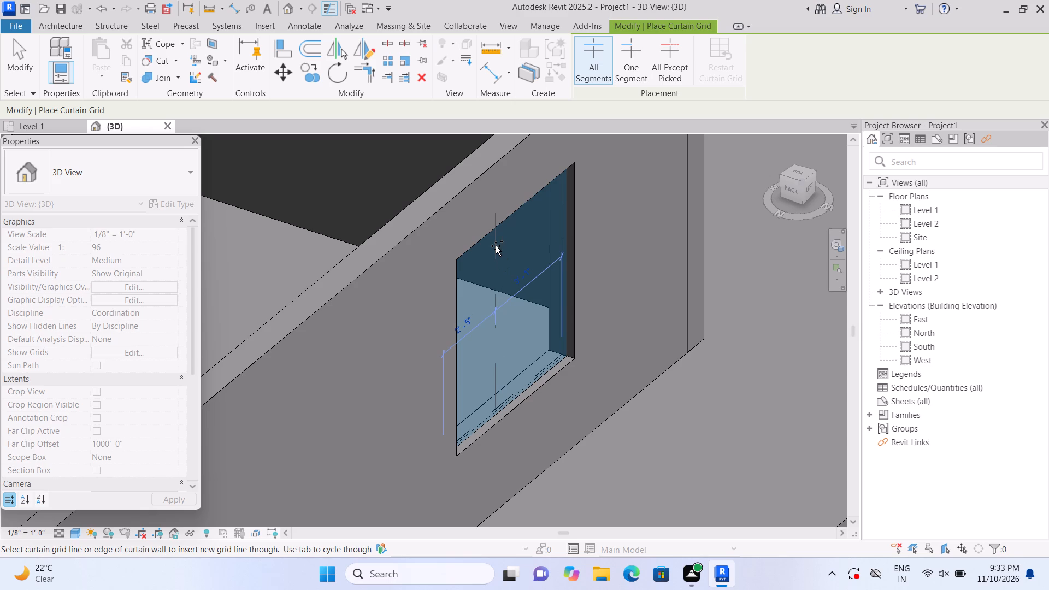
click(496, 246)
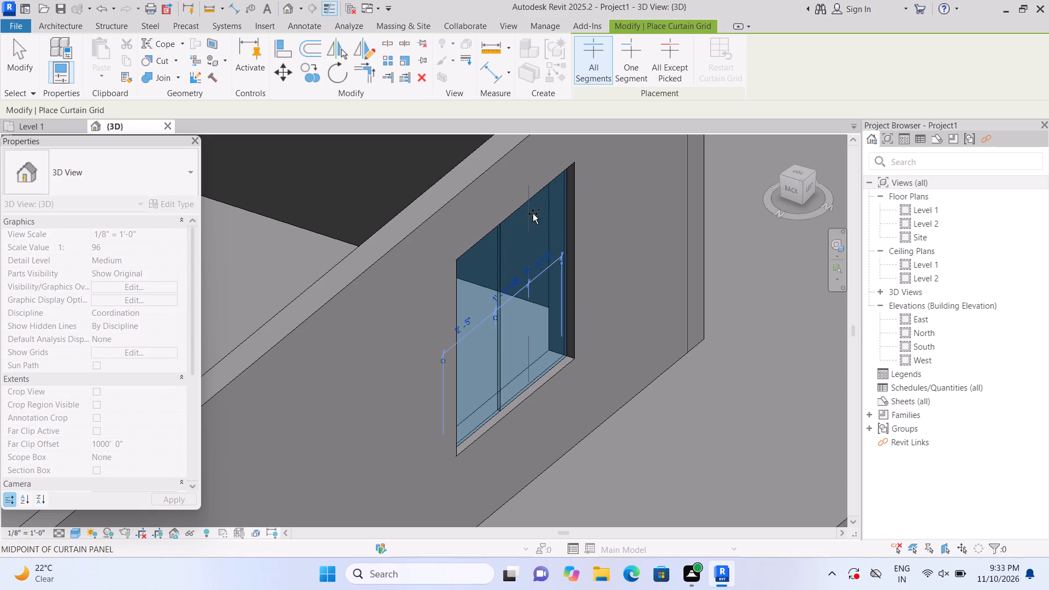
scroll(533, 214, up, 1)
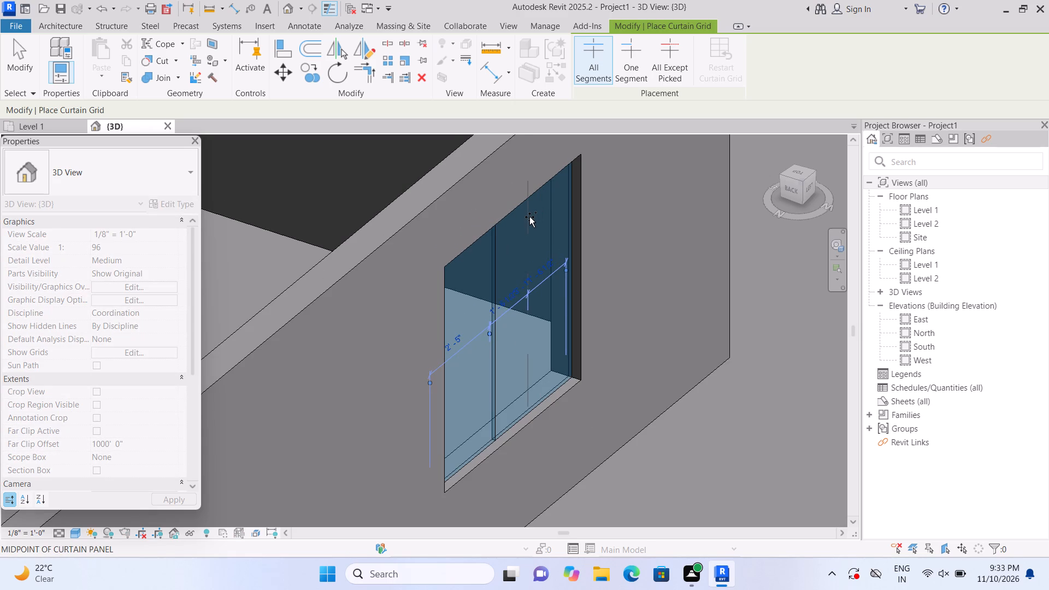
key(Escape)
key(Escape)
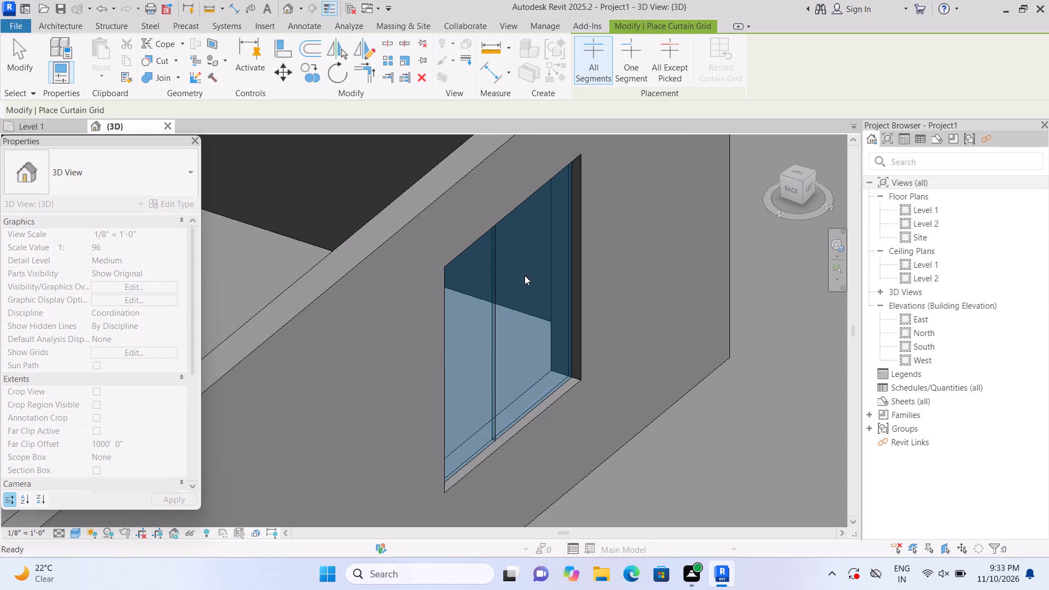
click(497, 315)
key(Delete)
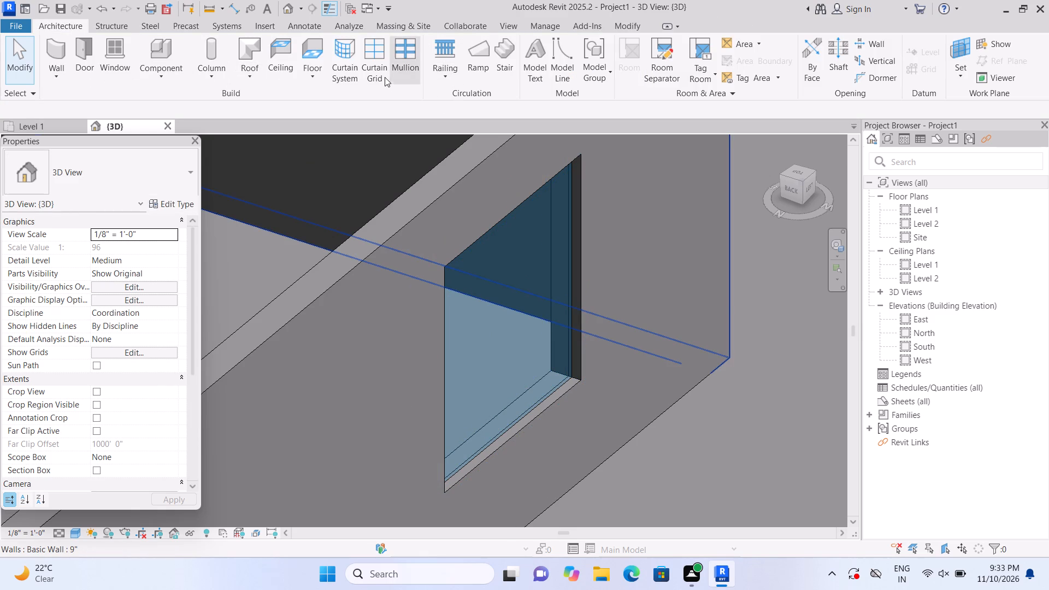
Divide the west wall's south window with two vertical grid lines, one about 2'-6" from its north edge and another farther south.
click(382, 73)
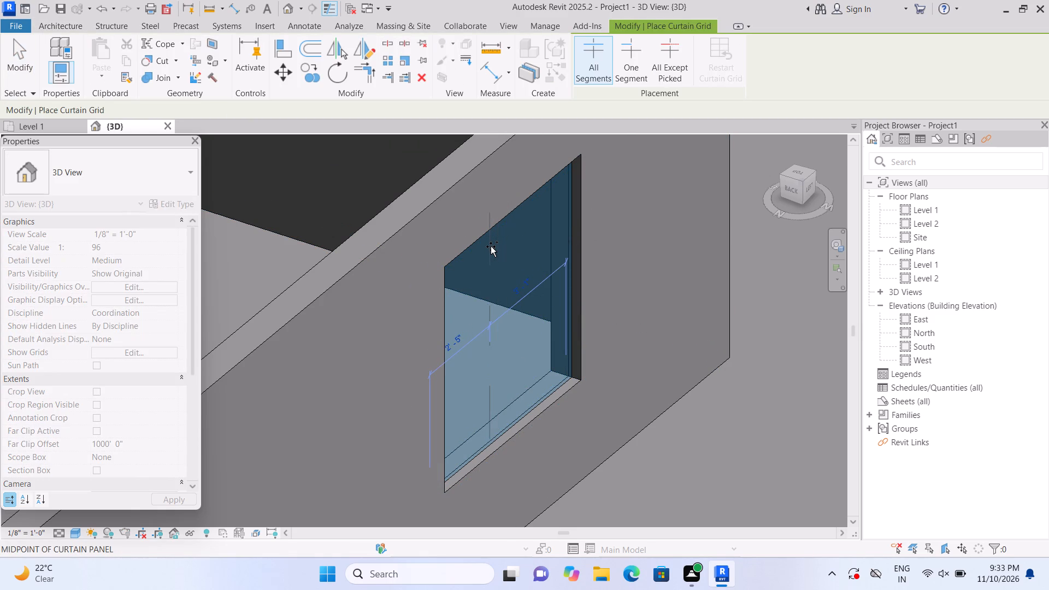
scroll(491, 246, up, 1)
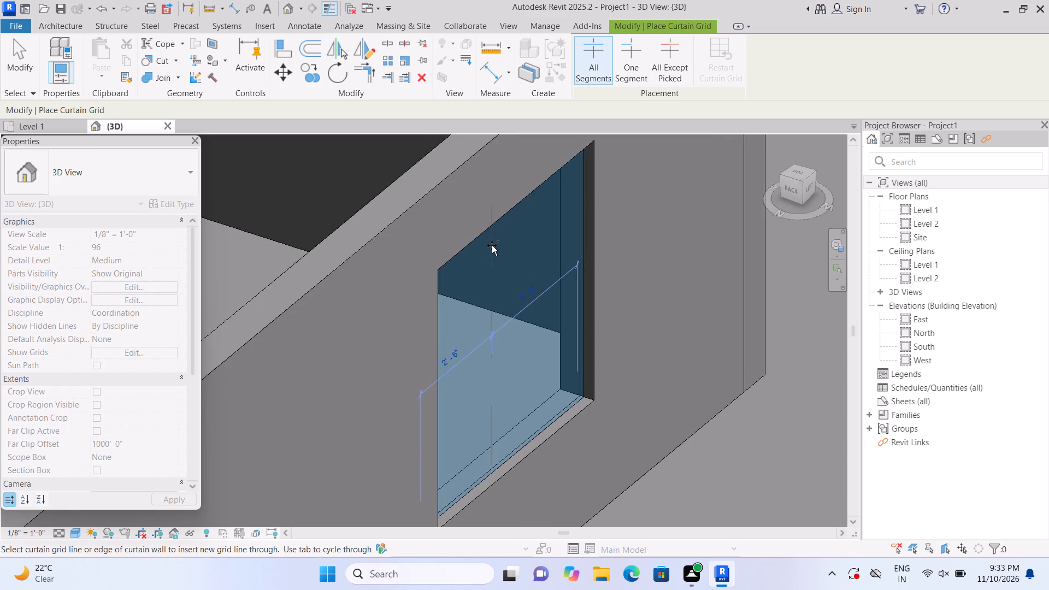
click(492, 245)
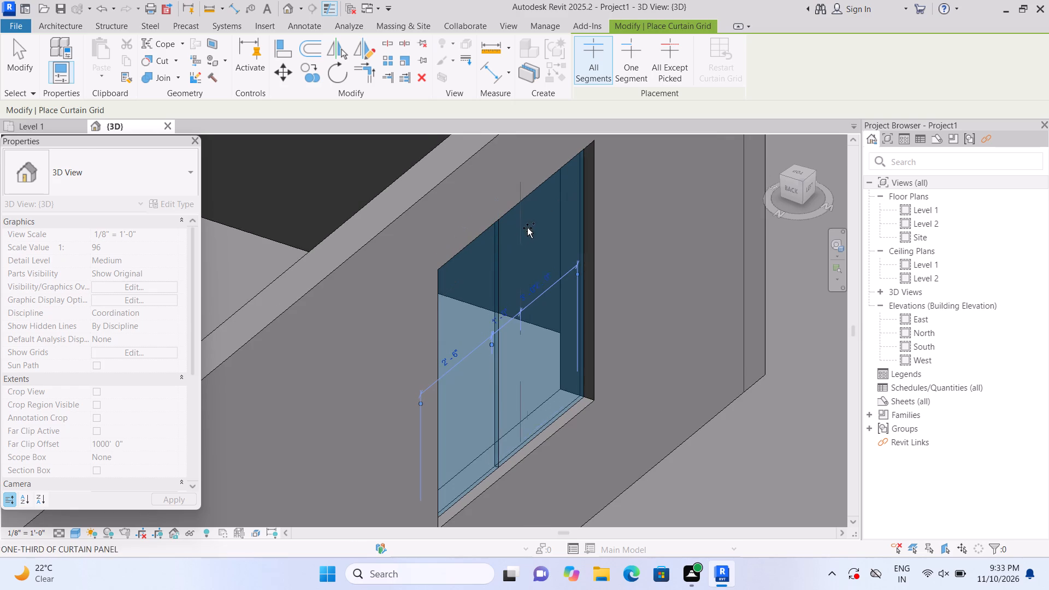
click(542, 213)
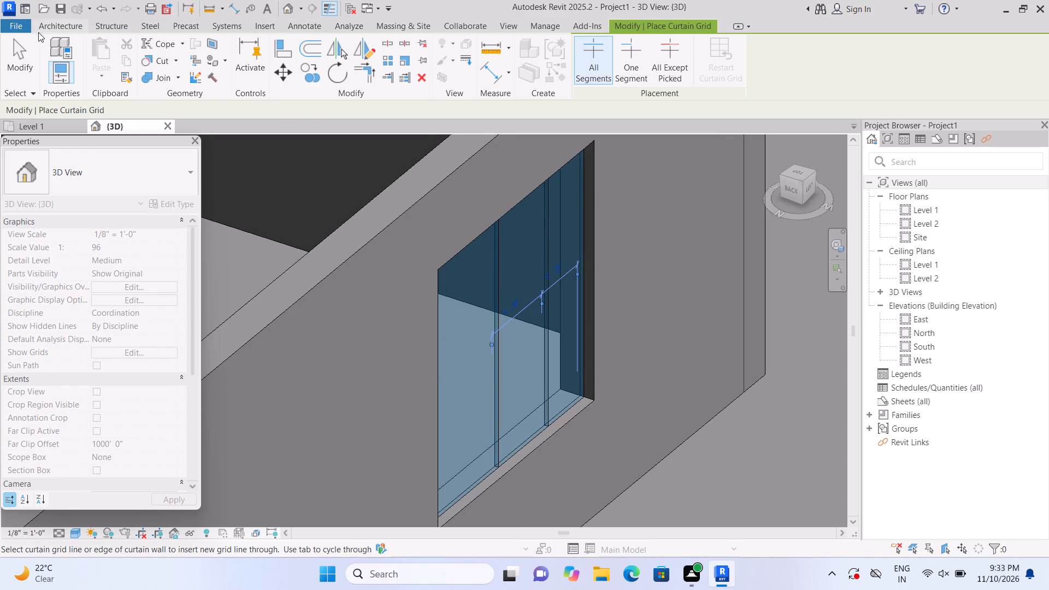
Place 2.5" x 5" rectangular mullions on the west wall's south window, along both vertical grid lines and the outer edges.
click(57, 25)
click(410, 70)
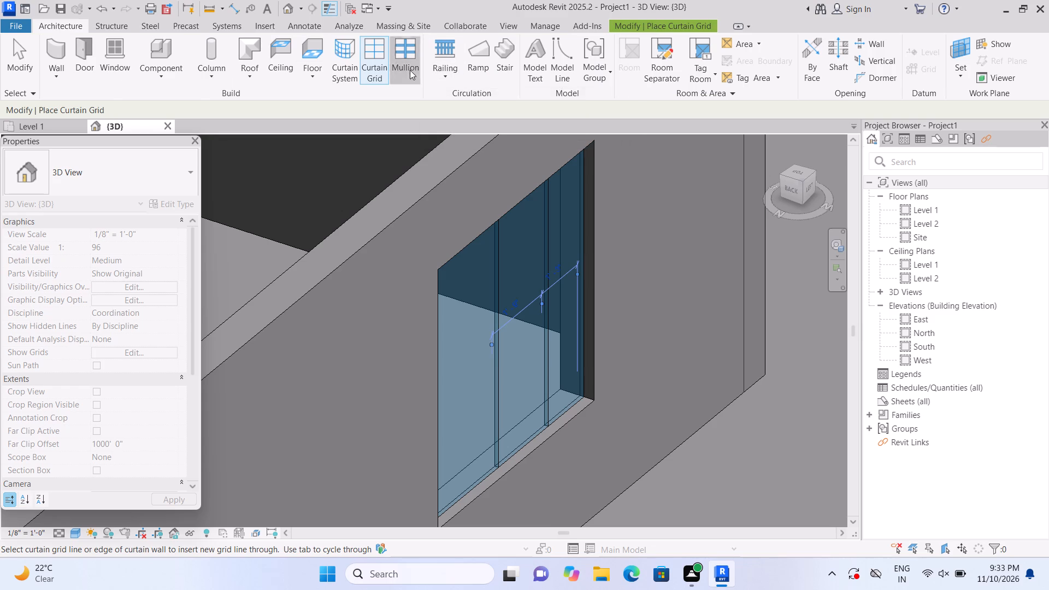
click(505, 269)
click(542, 258)
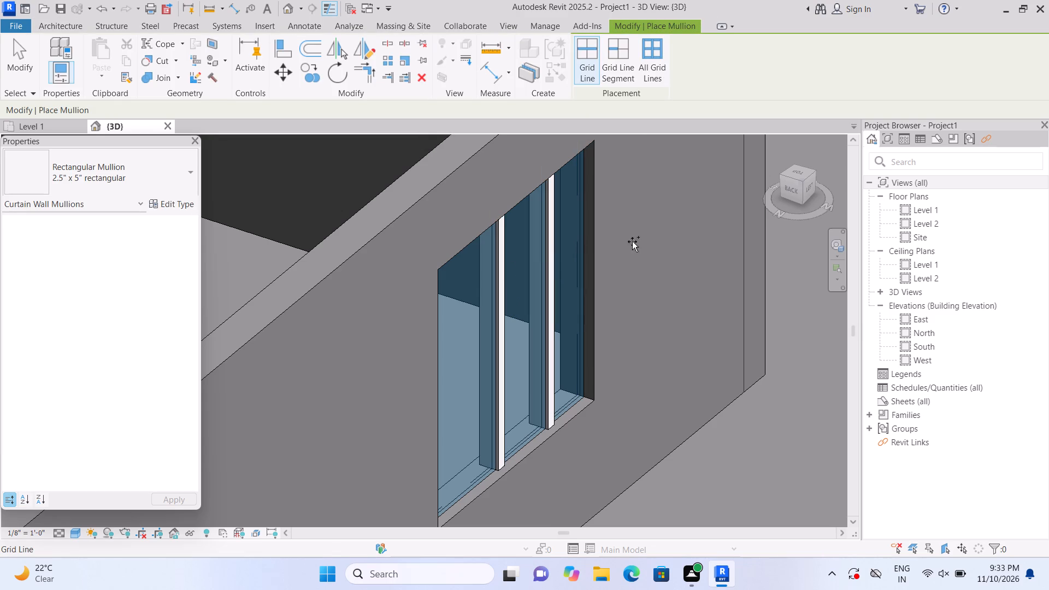
click(584, 246)
double_click(452, 299)
scroll(452, 297, down, 2)
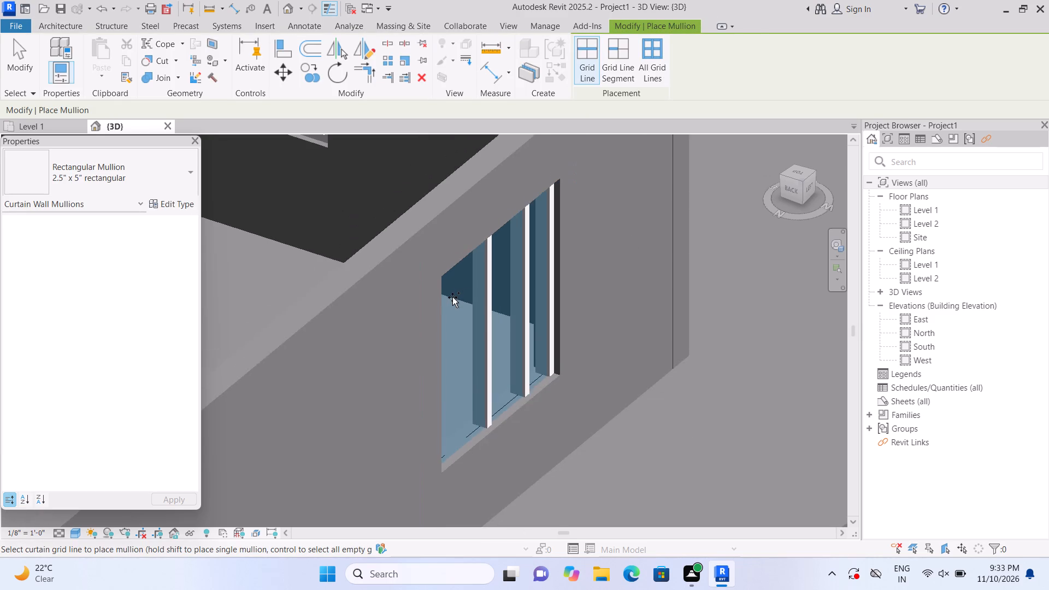
click(472, 252)
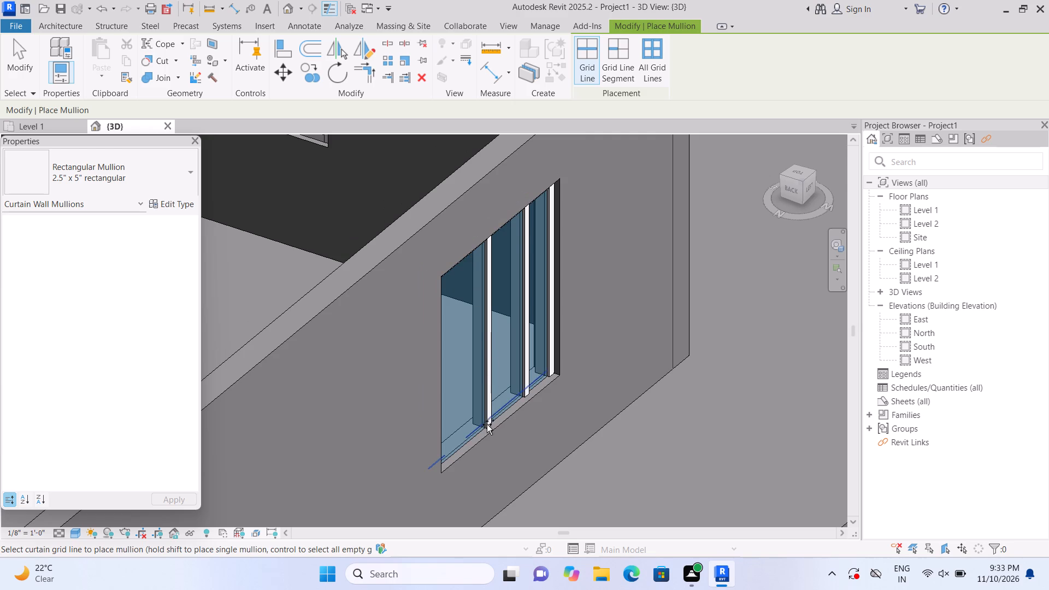
click(486, 424)
scroll(484, 406, down, 2)
scroll(454, 362, down, 2)
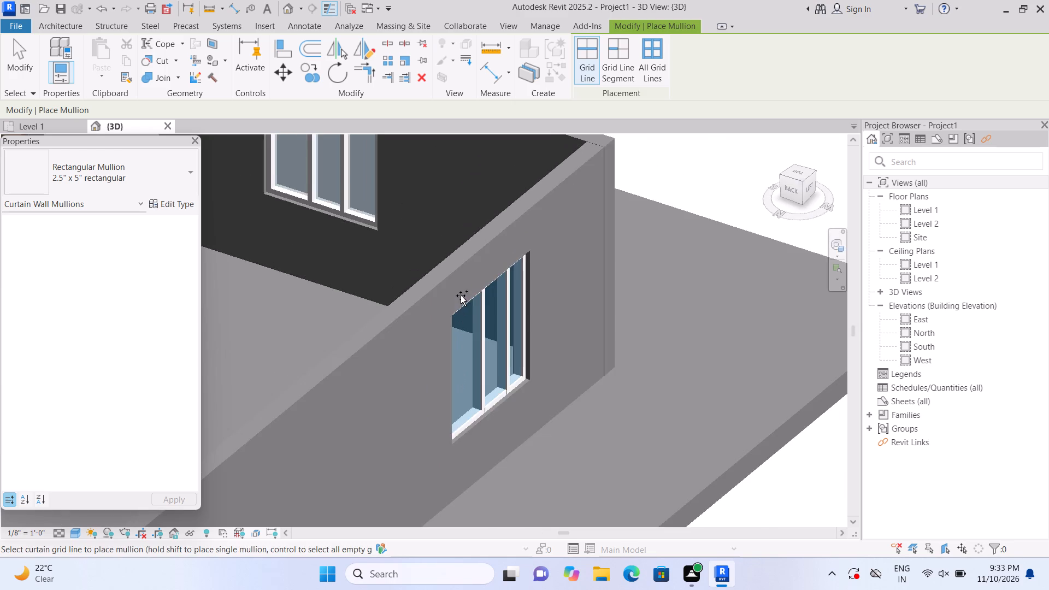
key(Escape)
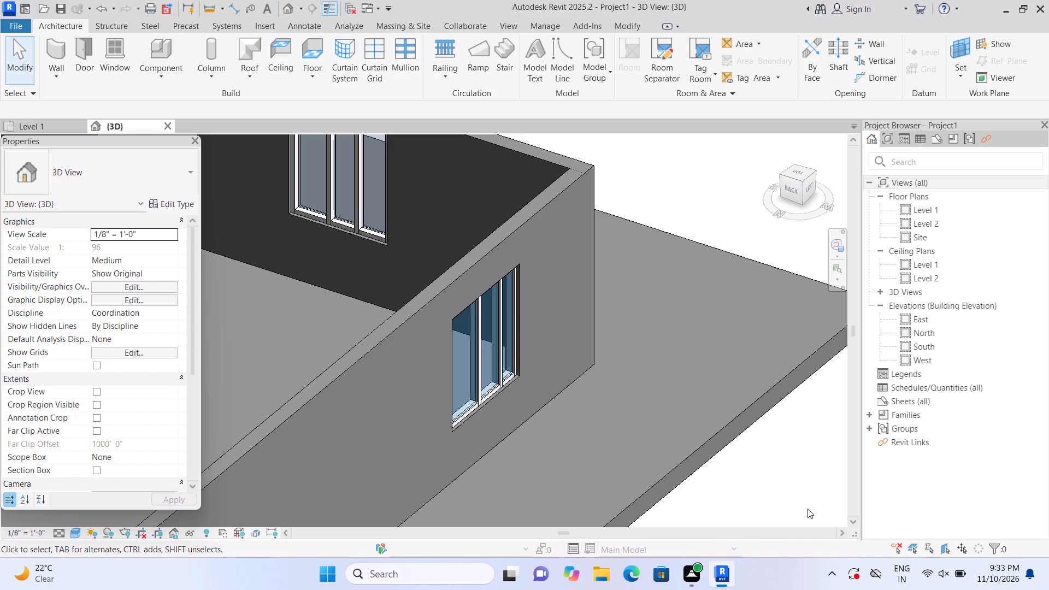
Return the 3D view to its home orientation and examine the whole building with its mullioned windows.
scroll(500, 537, down, 4)
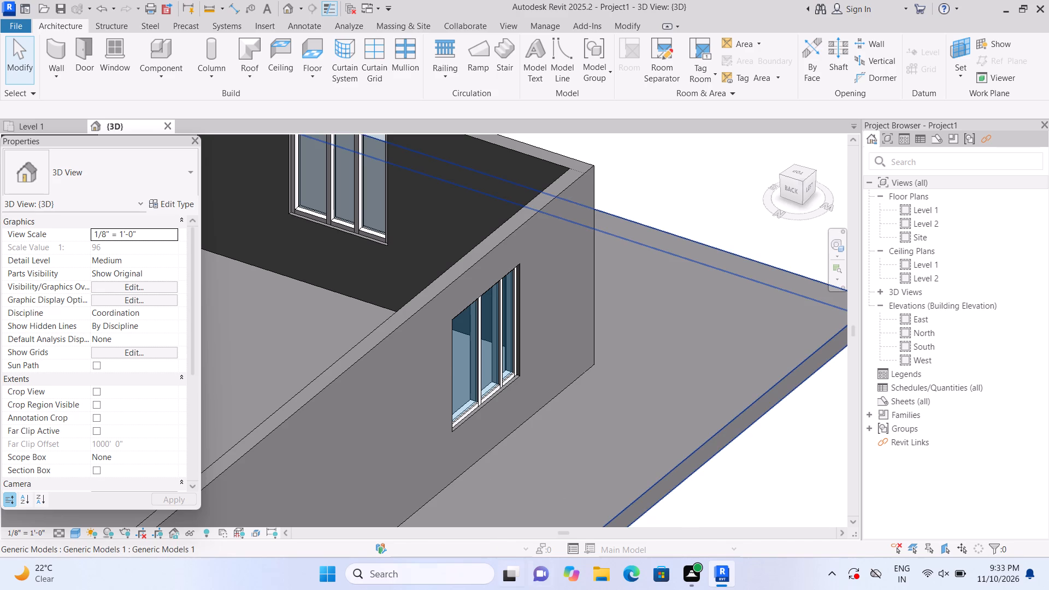
scroll(697, 414, down, 10)
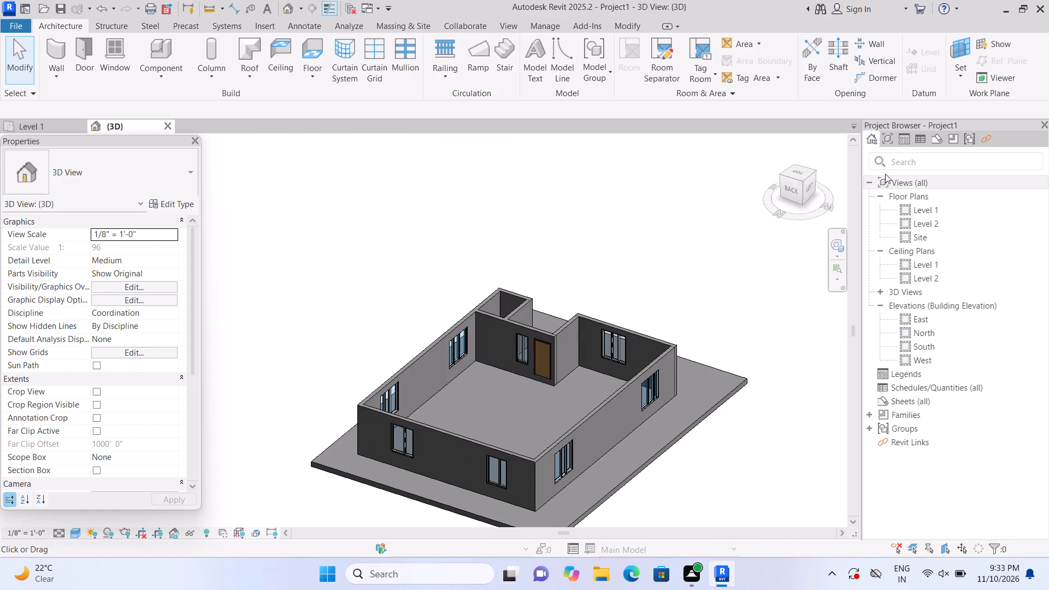
click(774, 140)
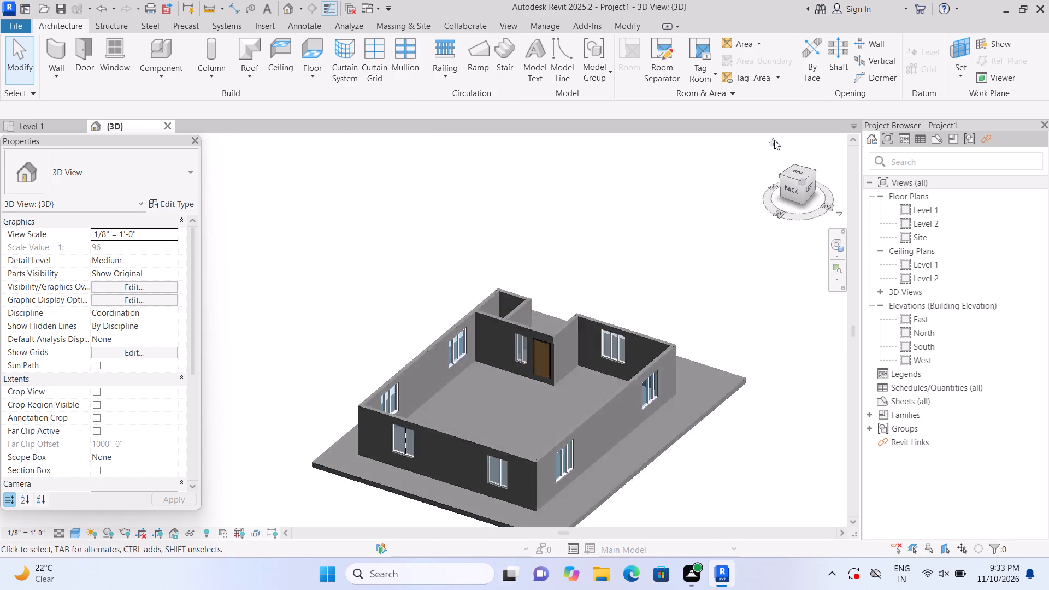
middle_drag(618, 434, 723, 433)
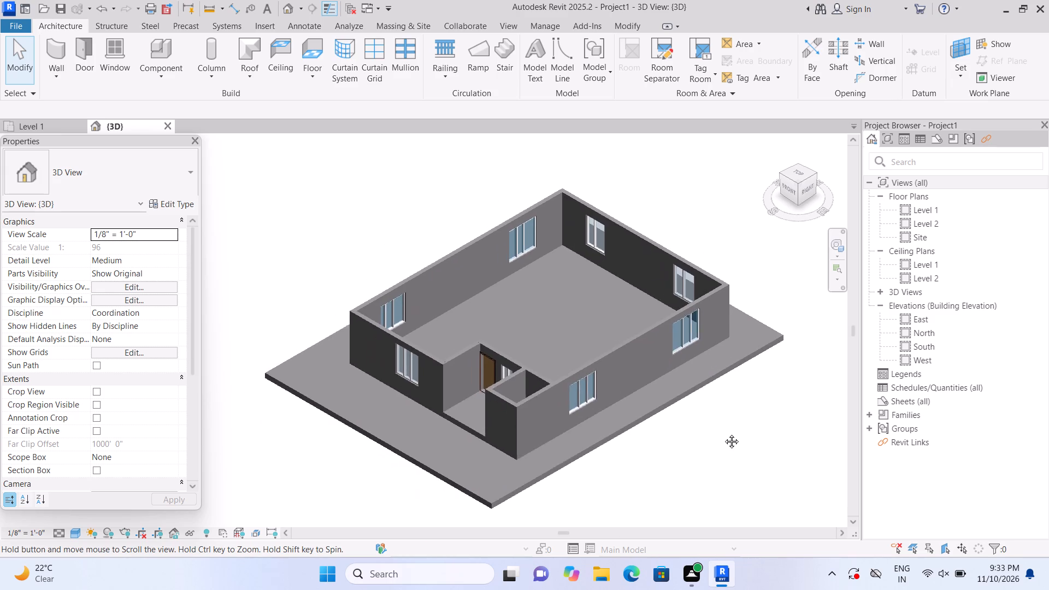
middle_drag(723, 433, 746, 440)
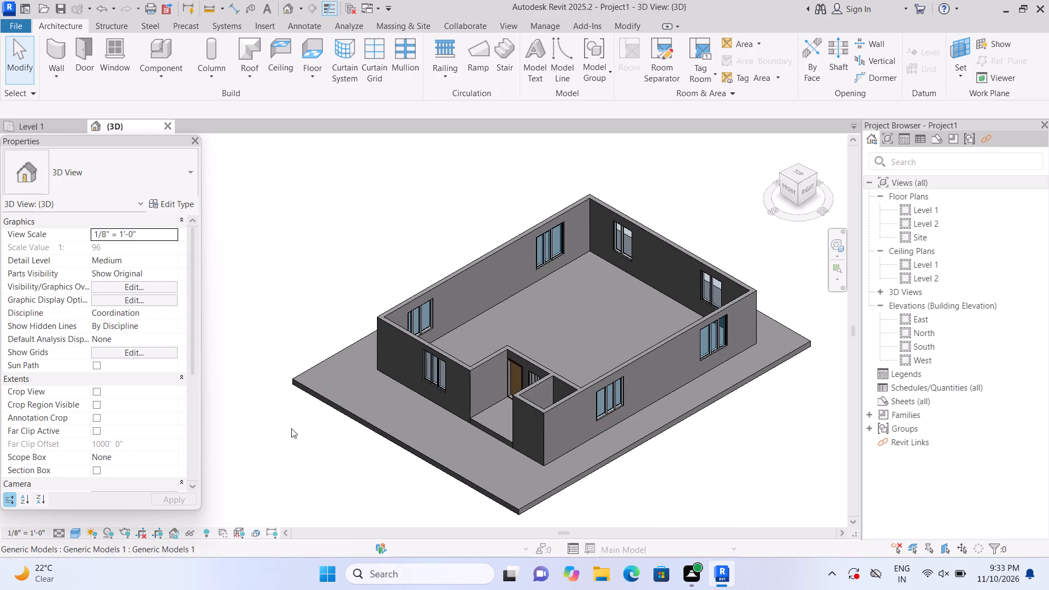
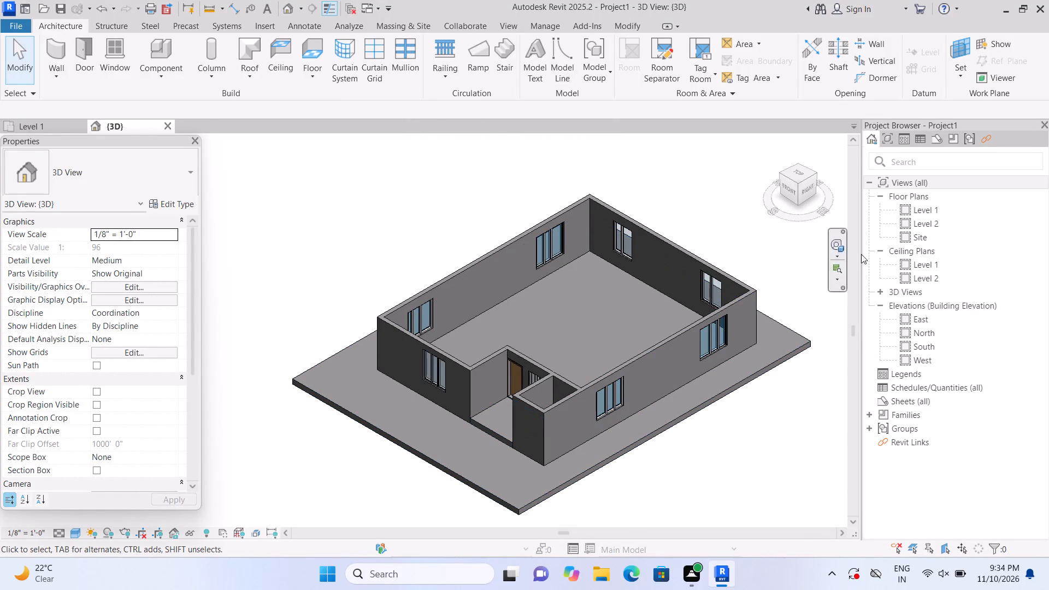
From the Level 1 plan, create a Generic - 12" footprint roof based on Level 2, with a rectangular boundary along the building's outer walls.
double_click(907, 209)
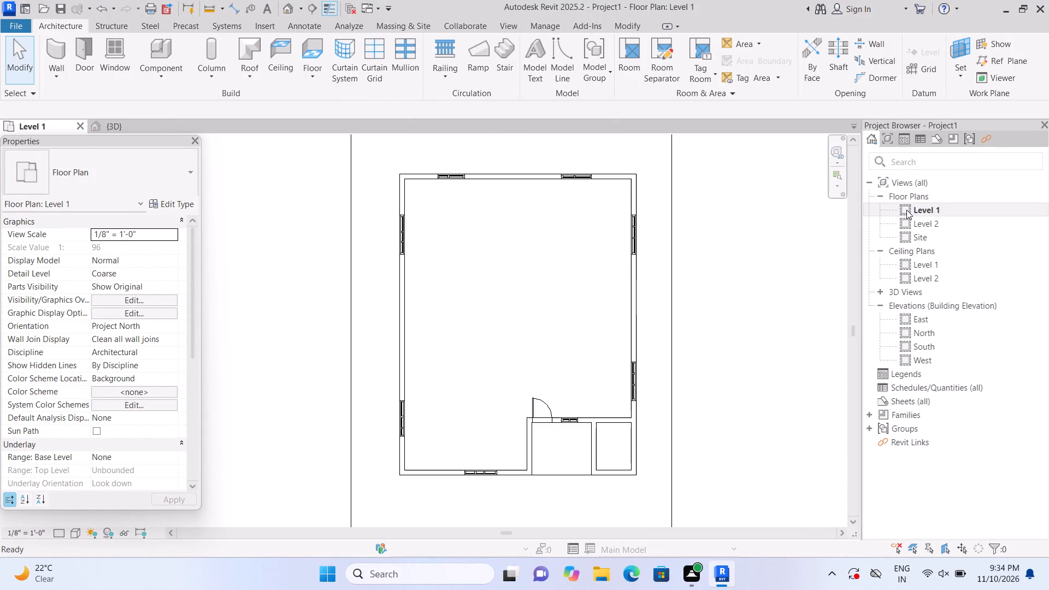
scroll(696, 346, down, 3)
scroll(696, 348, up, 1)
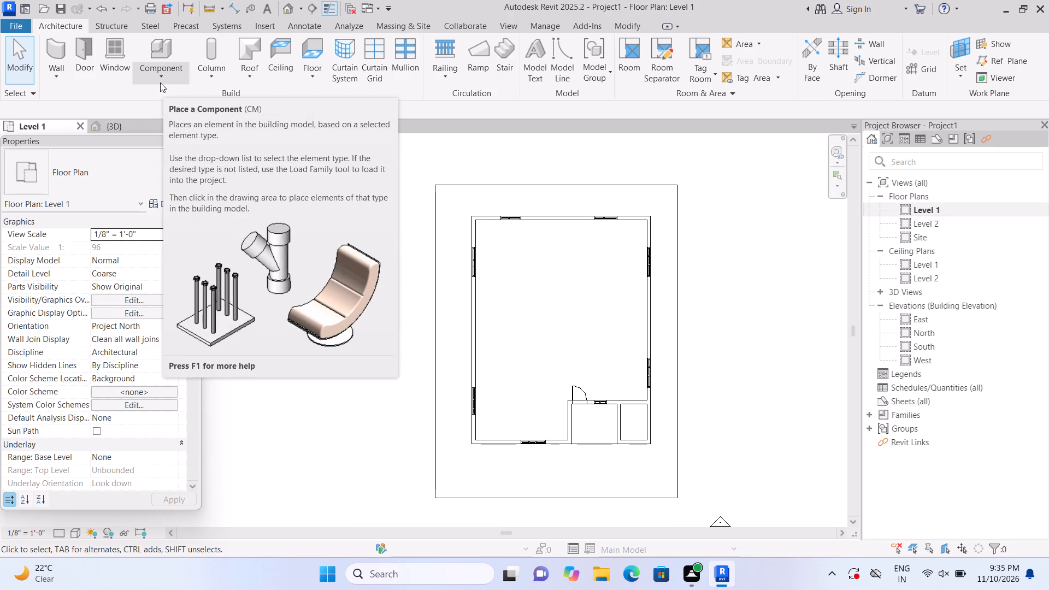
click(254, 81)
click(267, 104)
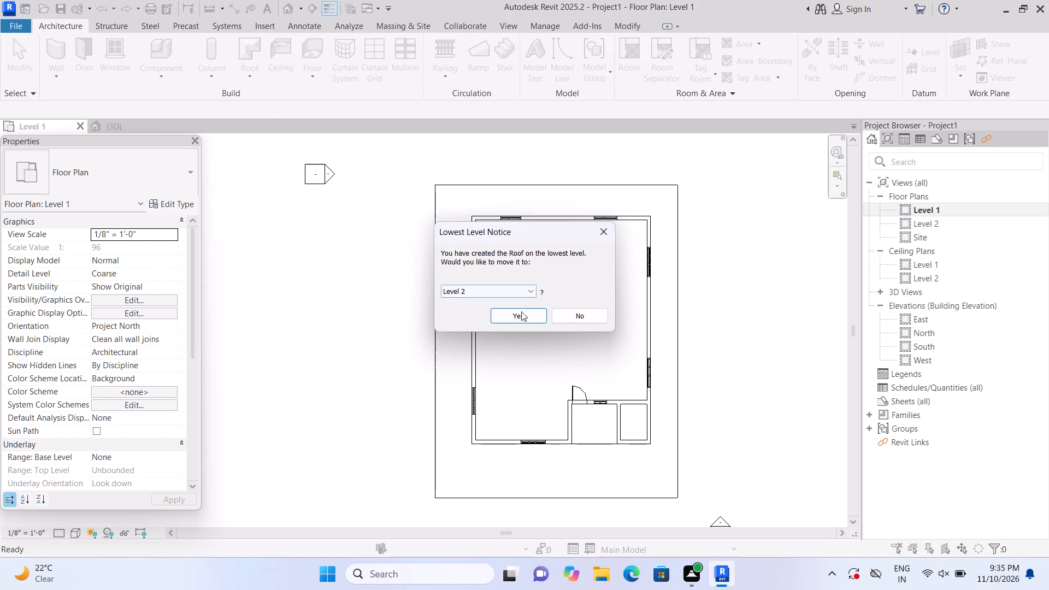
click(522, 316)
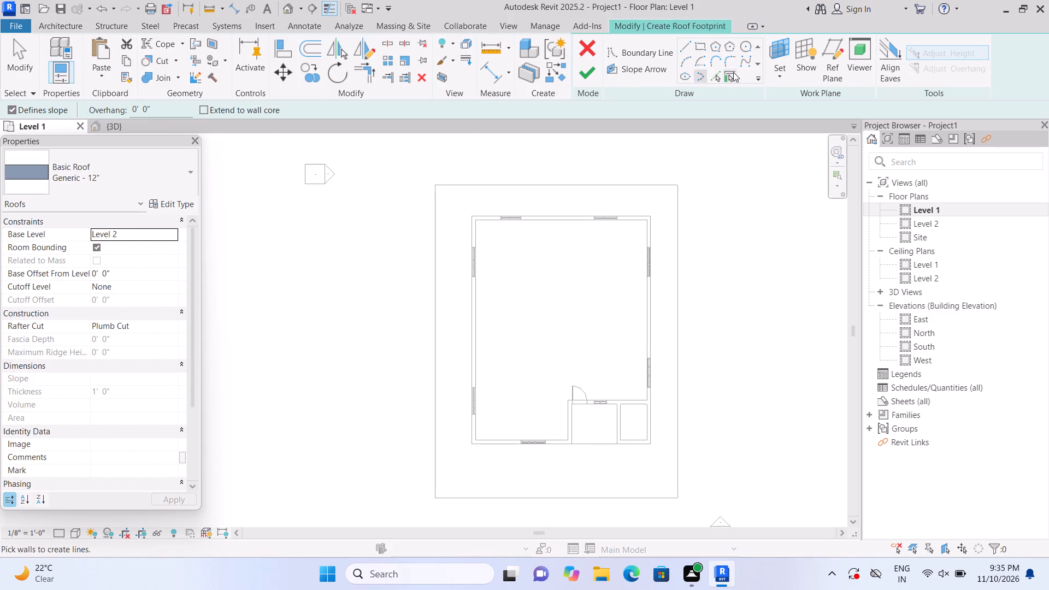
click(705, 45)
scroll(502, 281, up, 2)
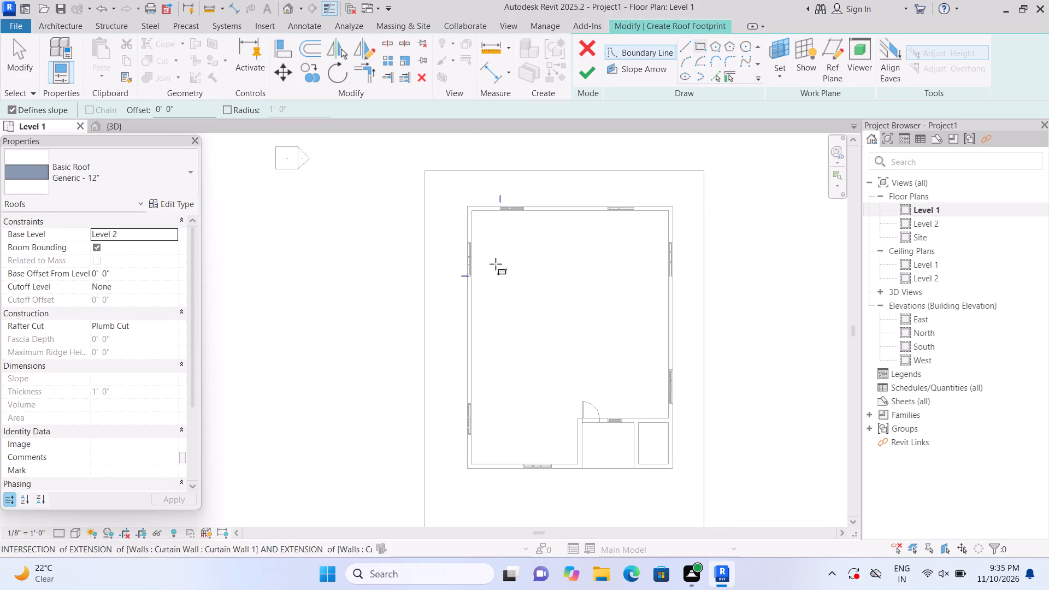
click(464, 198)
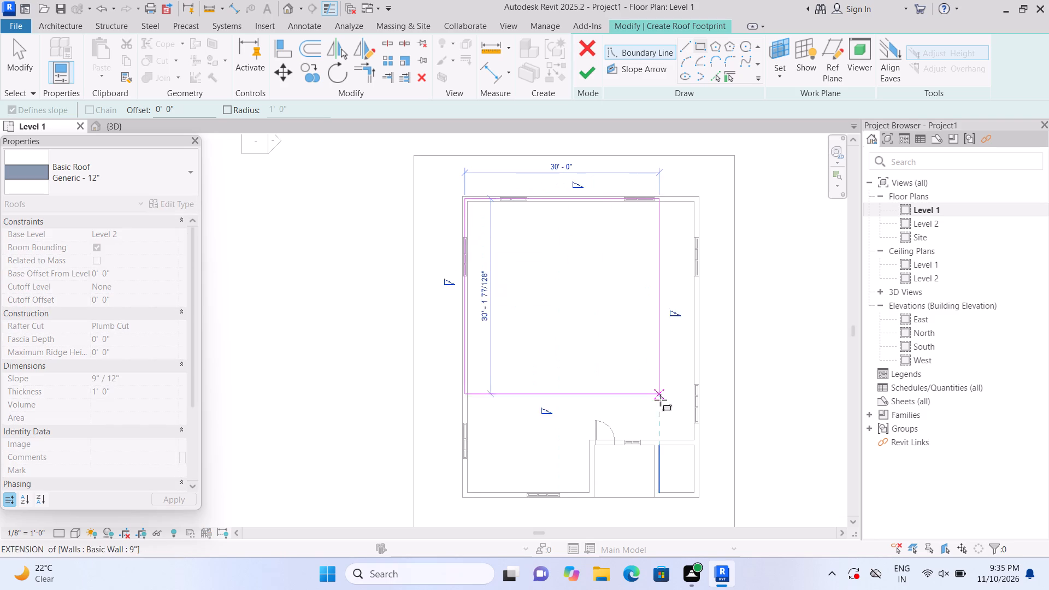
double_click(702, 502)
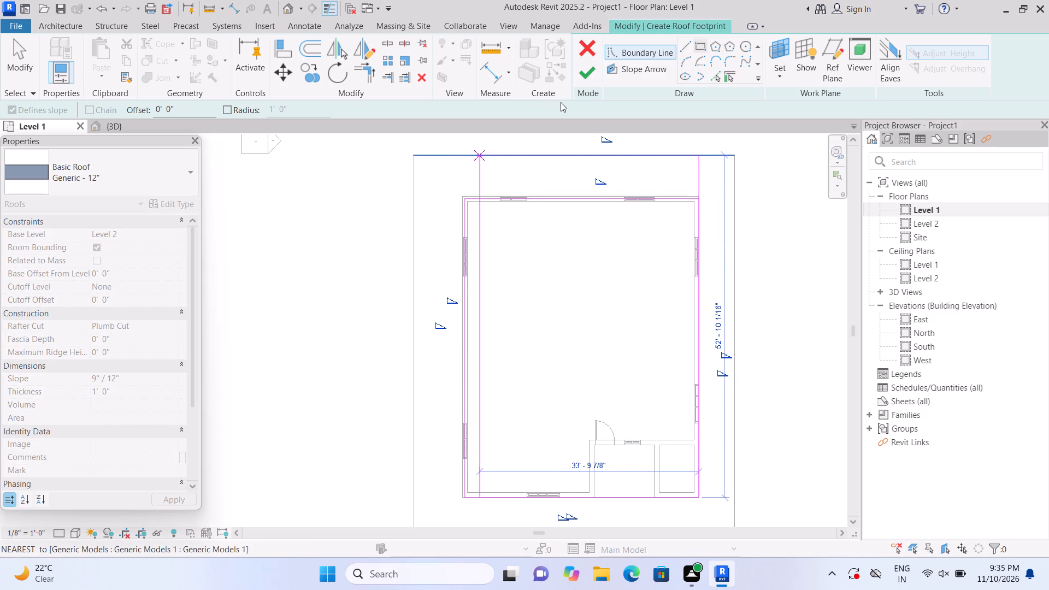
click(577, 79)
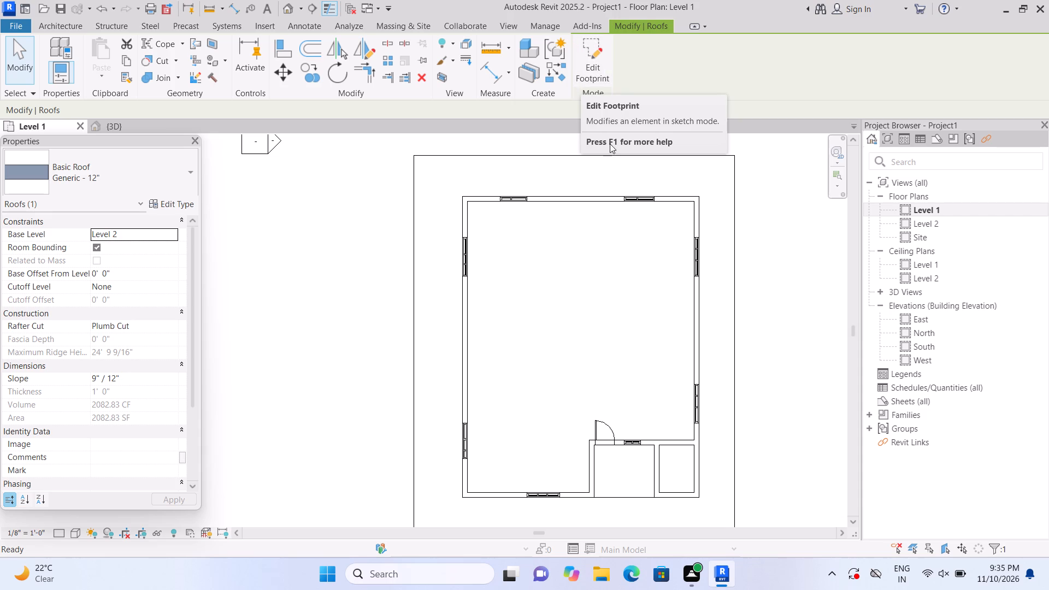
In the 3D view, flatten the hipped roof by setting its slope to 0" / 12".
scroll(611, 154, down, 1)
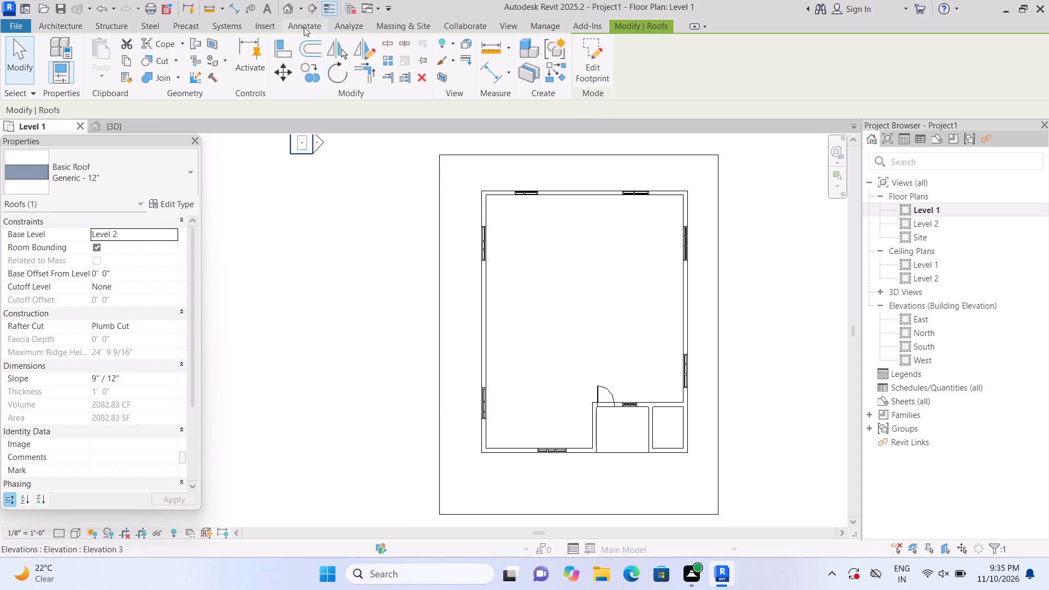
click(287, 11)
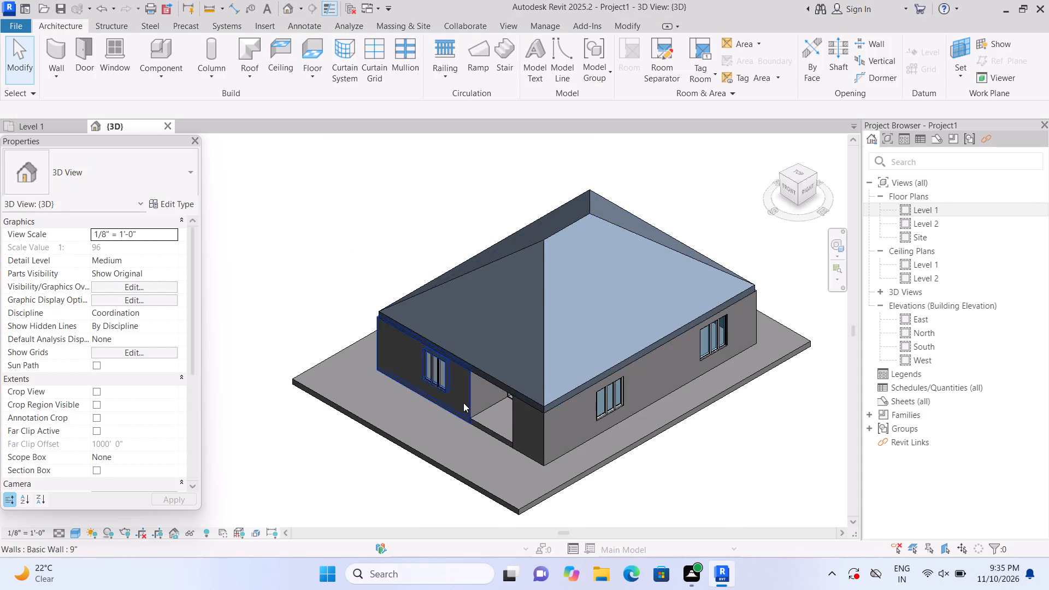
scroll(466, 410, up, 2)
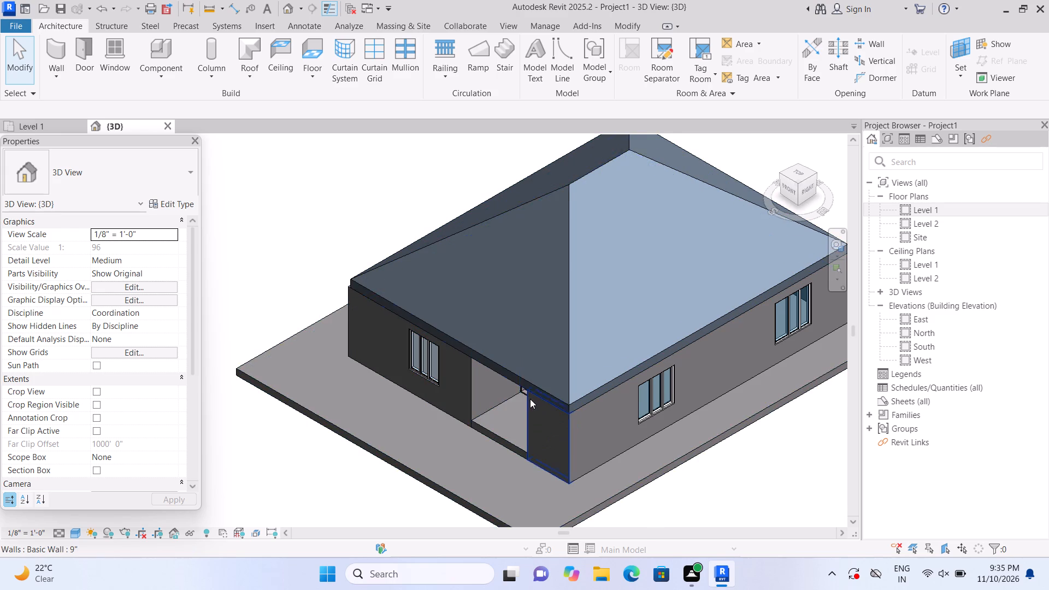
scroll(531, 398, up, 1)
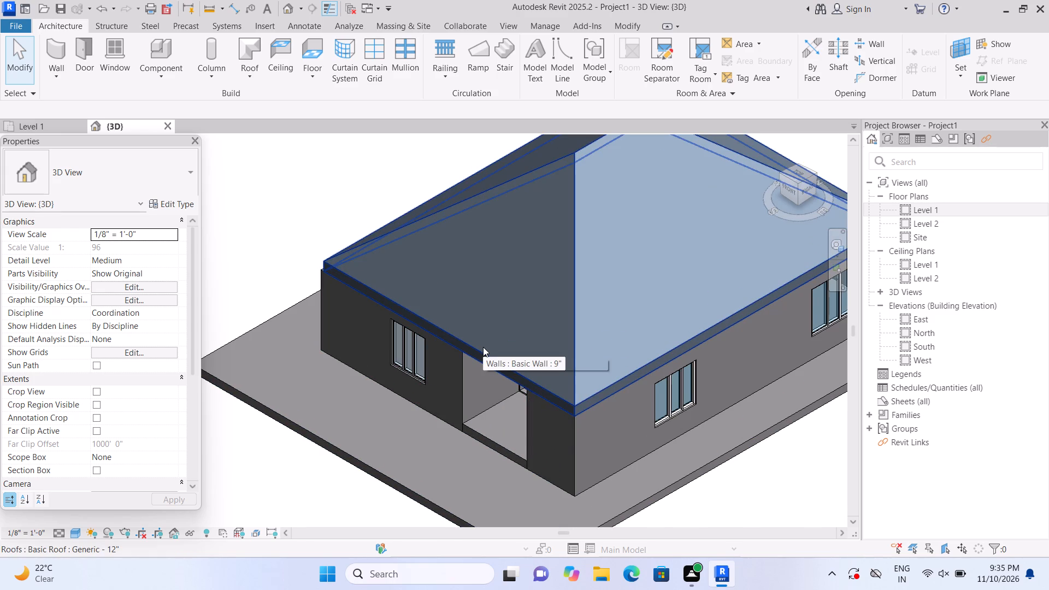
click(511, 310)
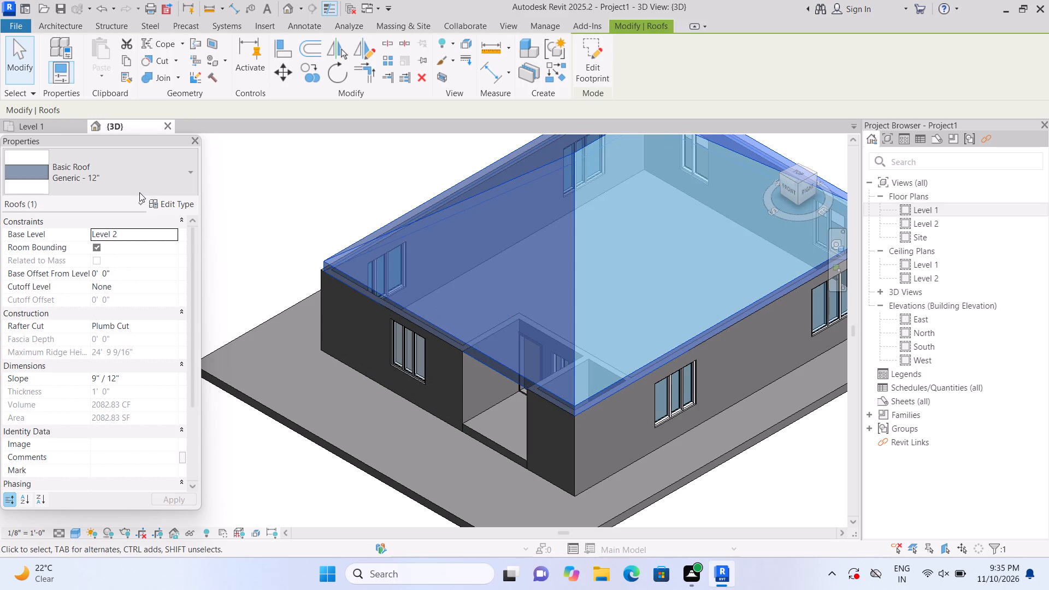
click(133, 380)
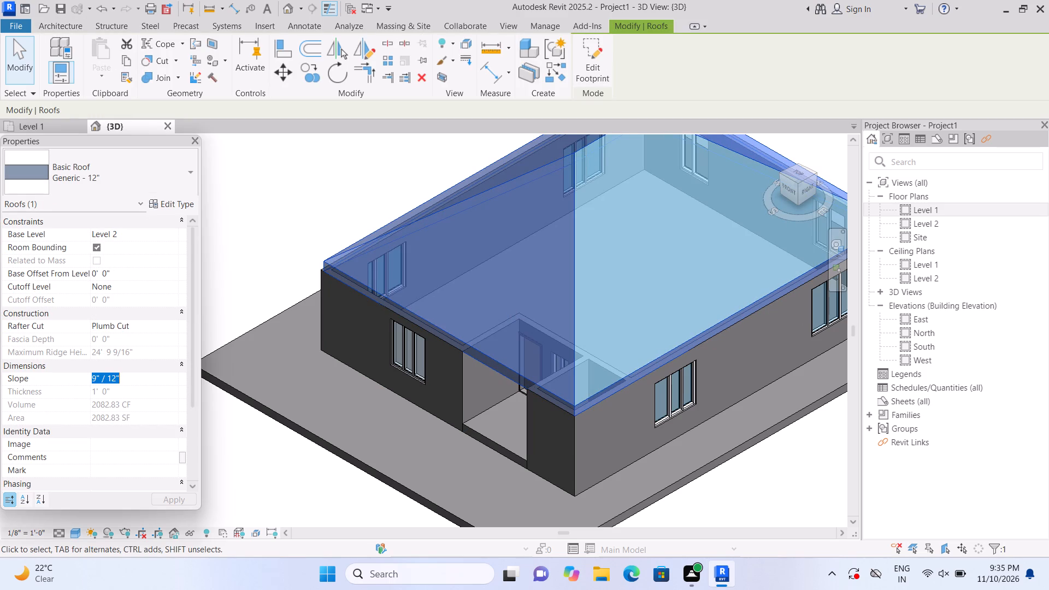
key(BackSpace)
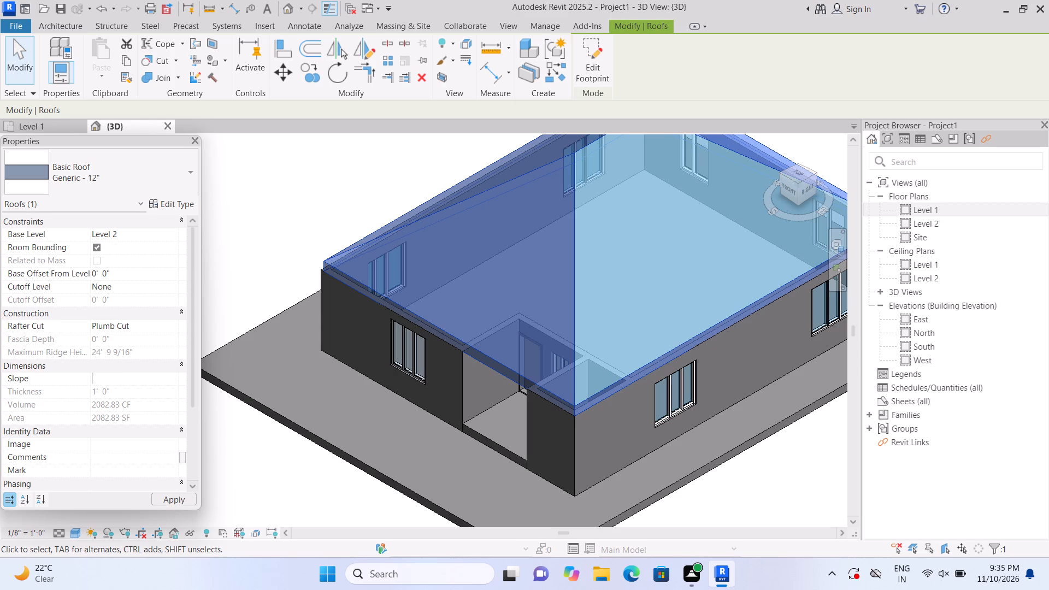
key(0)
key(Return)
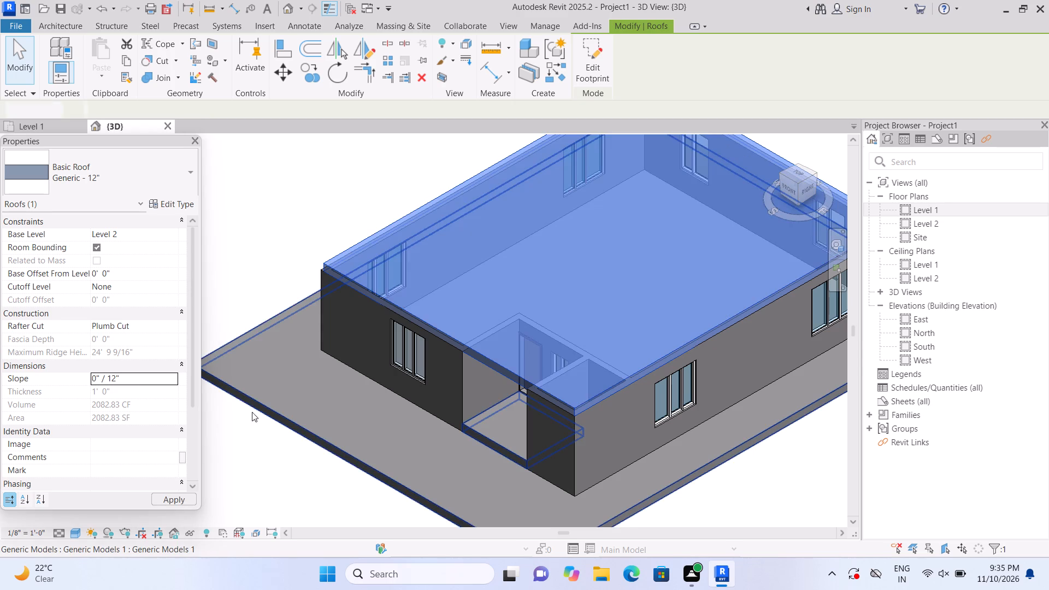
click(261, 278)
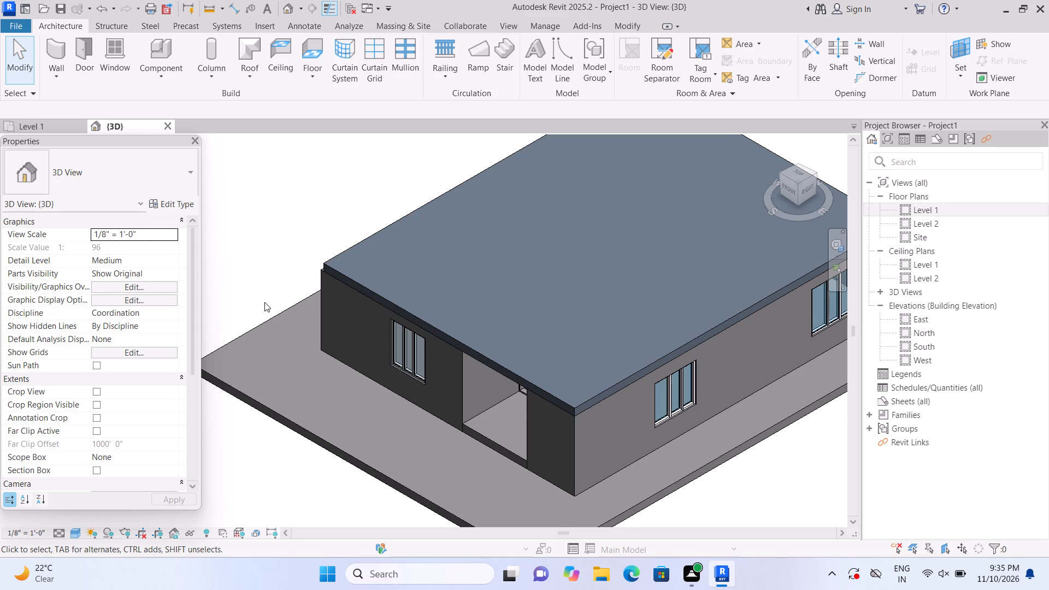
Examine the flat-roofed building in 3D from several sides, checking how the roof edges meet the walls.
scroll(270, 308, down, 3)
shift+middle_drag(264, 447, 296, 382)
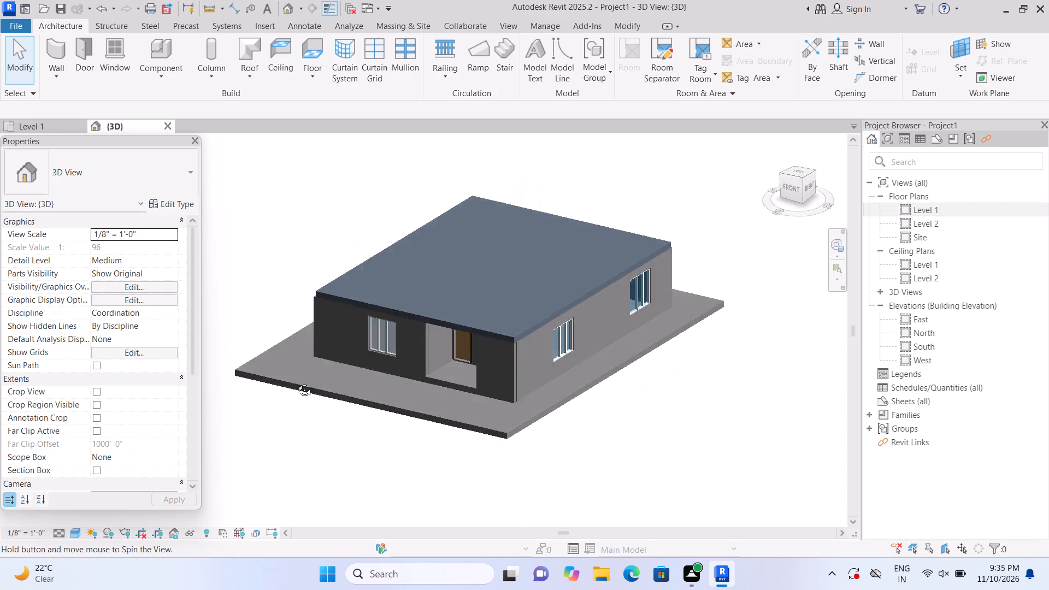
shift+middle_drag(296, 382, 272, 279)
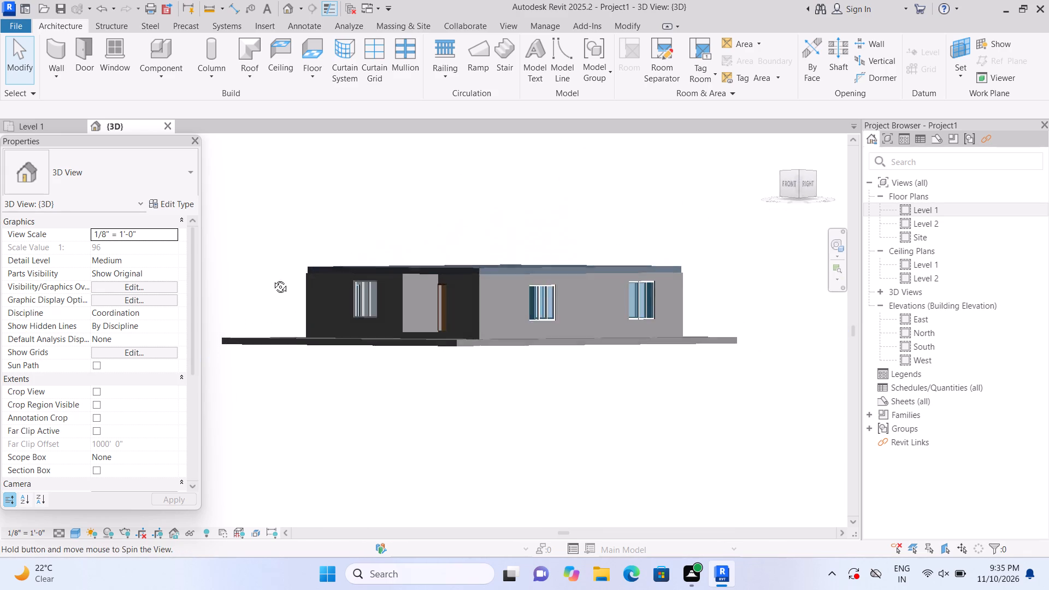
shift+middle_drag(272, 279, 297, 362)
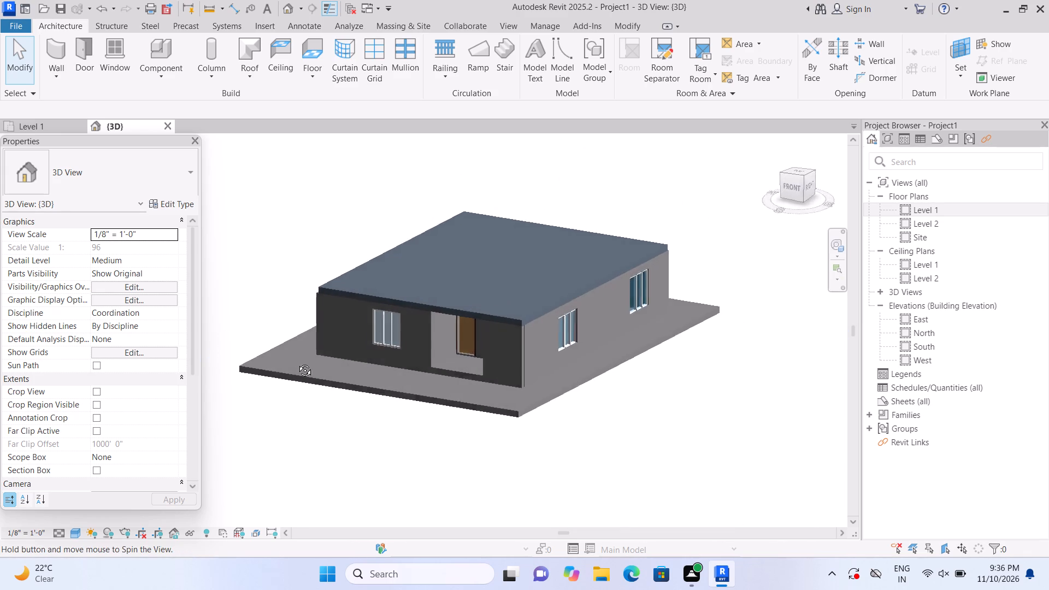
shift+middle_drag(297, 362, 328, 332)
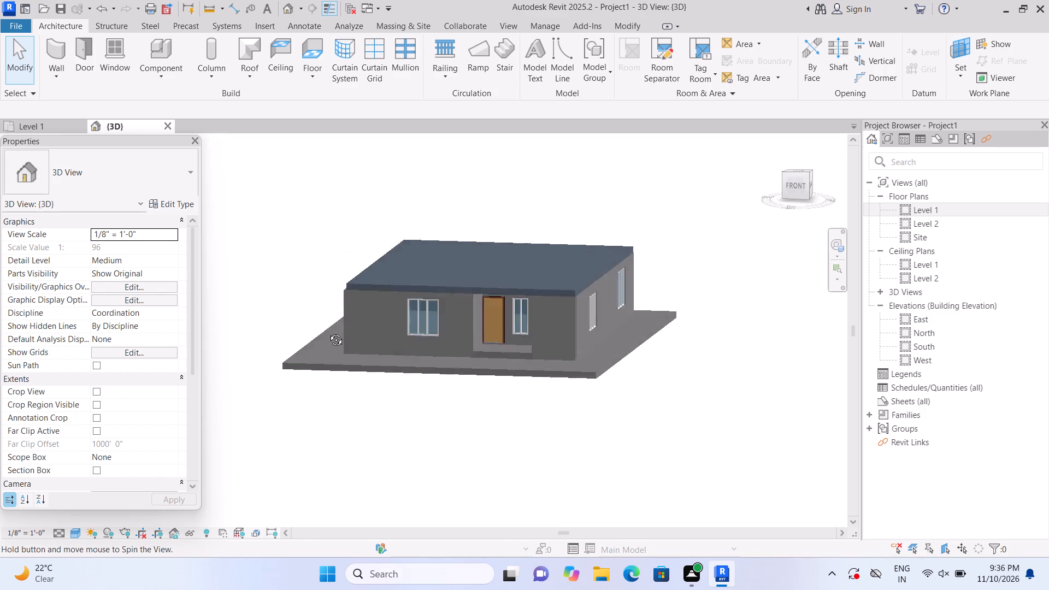
shift+middle_drag(328, 332, 376, 396)
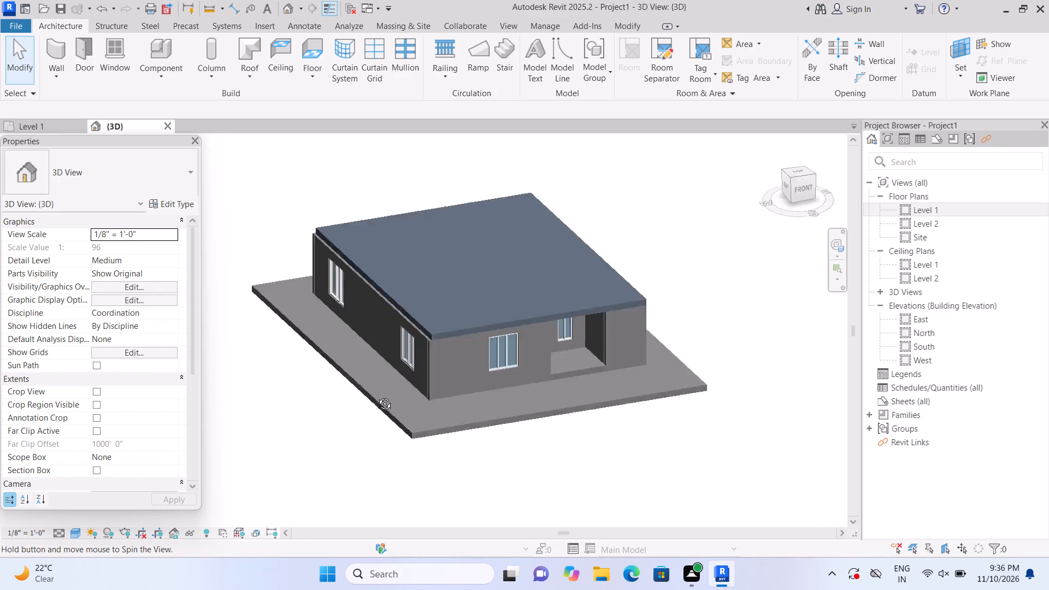
shift+middle_drag(376, 396, 304, 344)
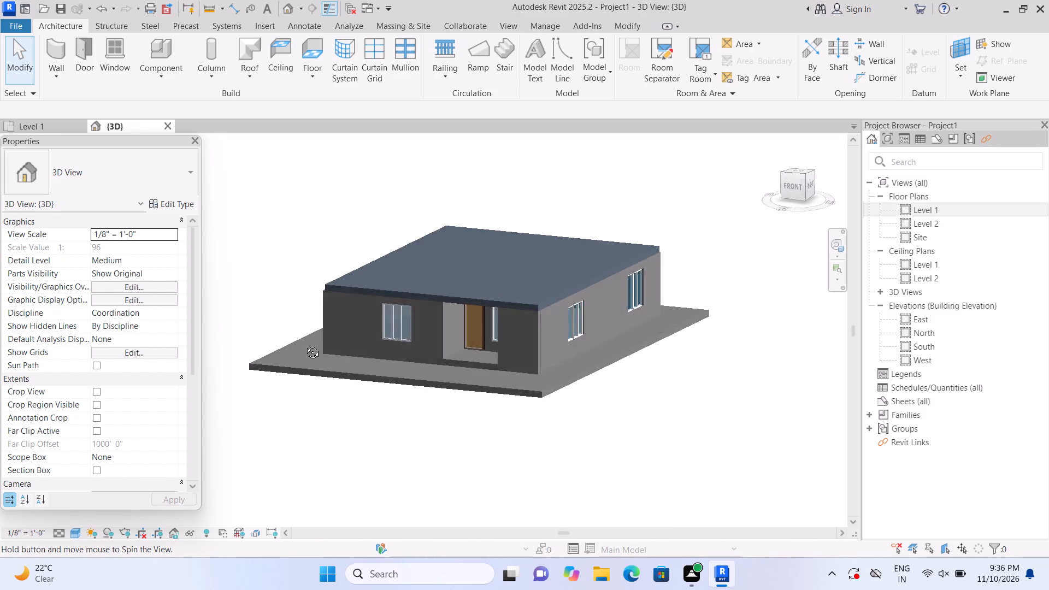
shift+middle_drag(304, 344, 276, 346)
shift+middle_drag(240, 439, 302, 445)
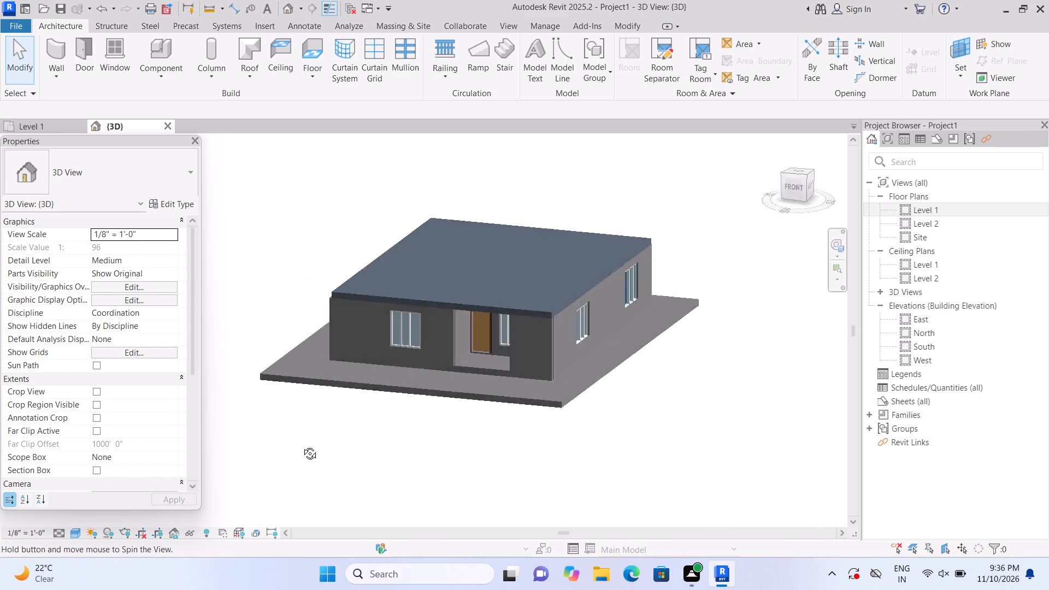
shift+middle_drag(302, 445, 390, 514)
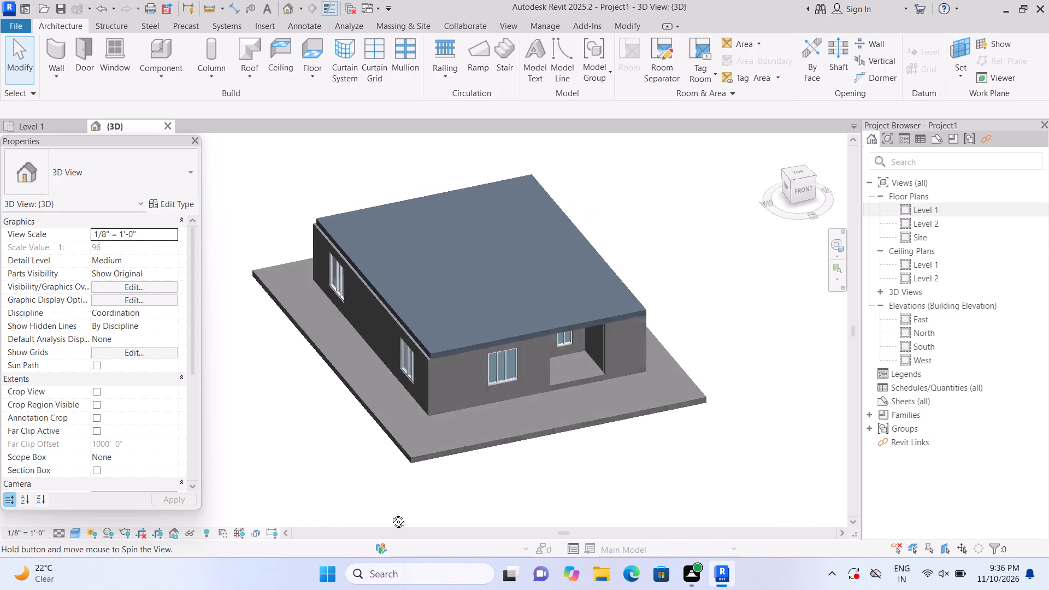
shift+middle_drag(390, 514, 322, 515)
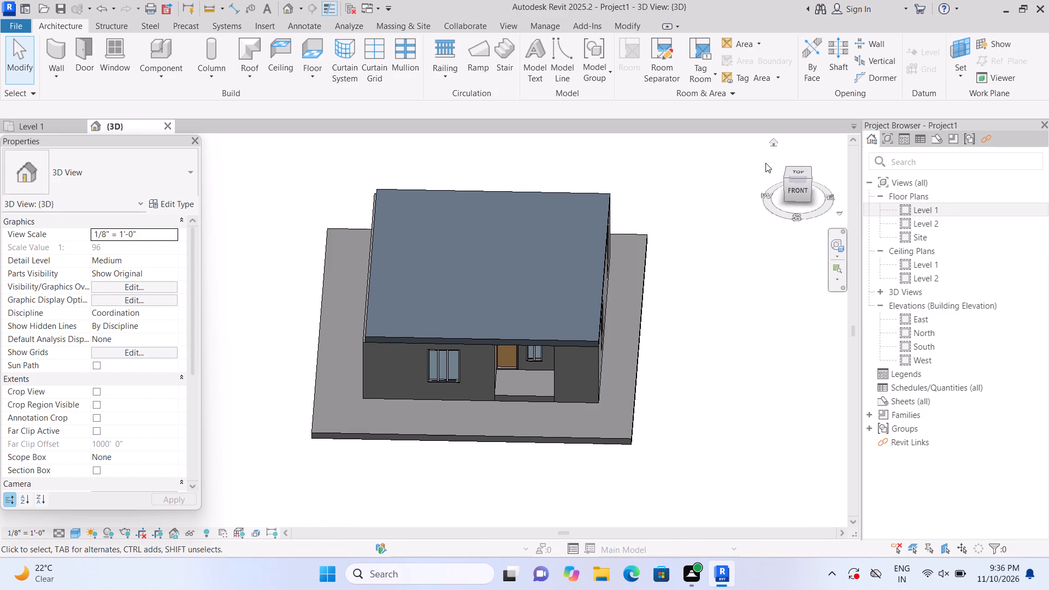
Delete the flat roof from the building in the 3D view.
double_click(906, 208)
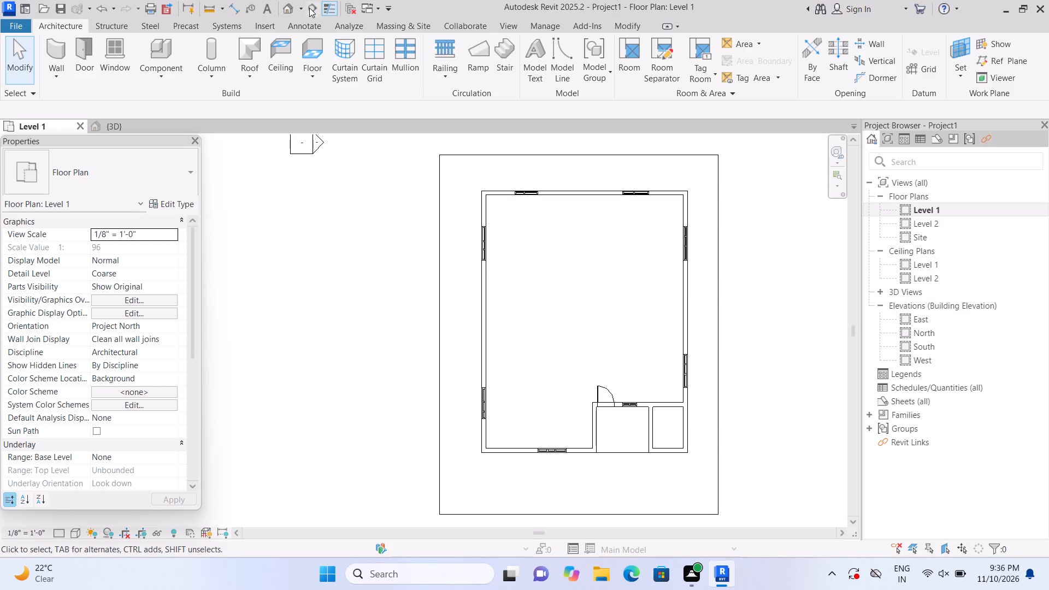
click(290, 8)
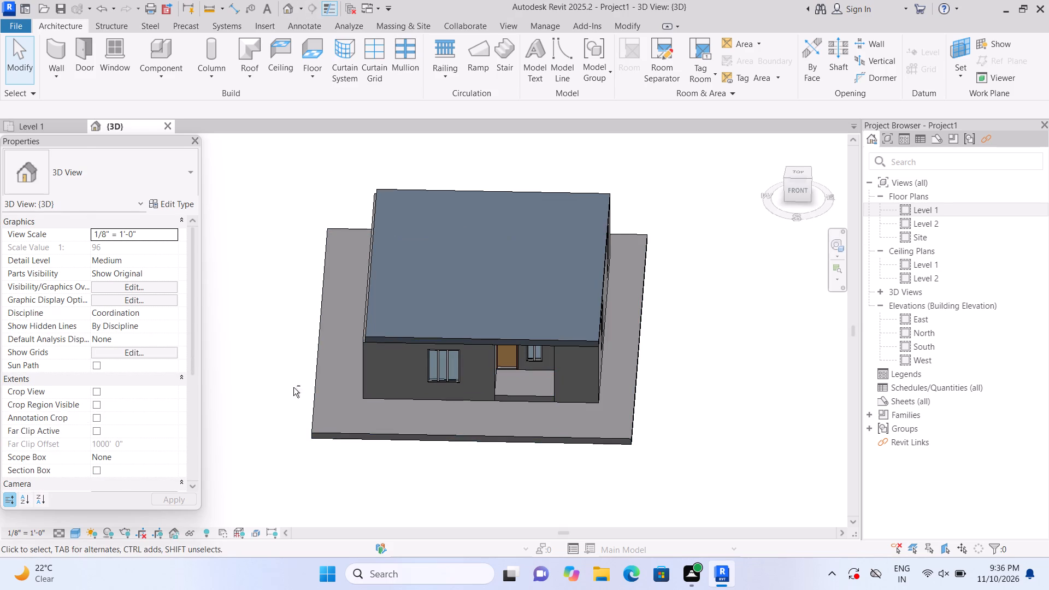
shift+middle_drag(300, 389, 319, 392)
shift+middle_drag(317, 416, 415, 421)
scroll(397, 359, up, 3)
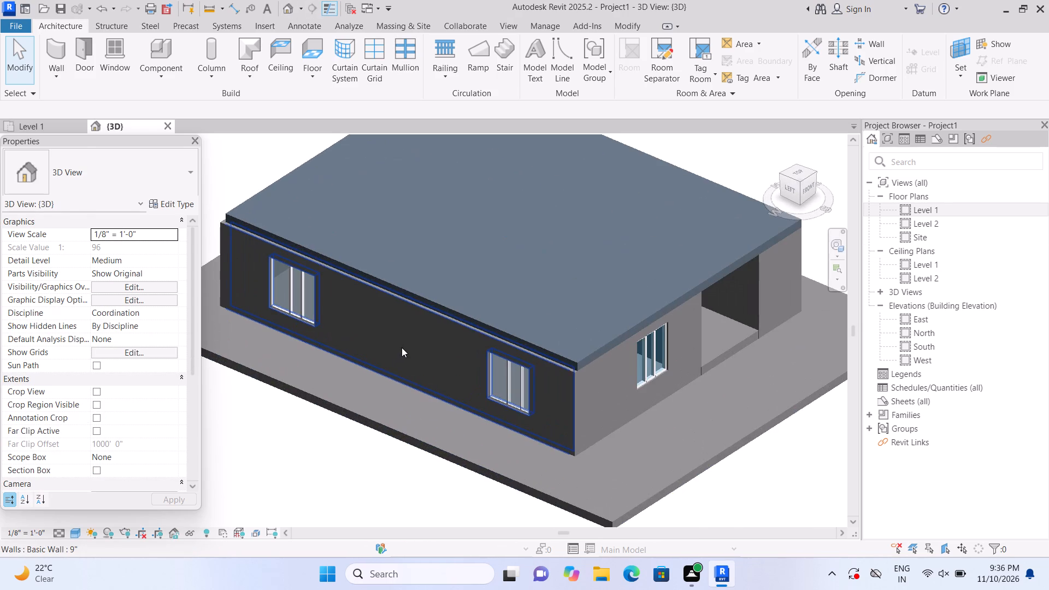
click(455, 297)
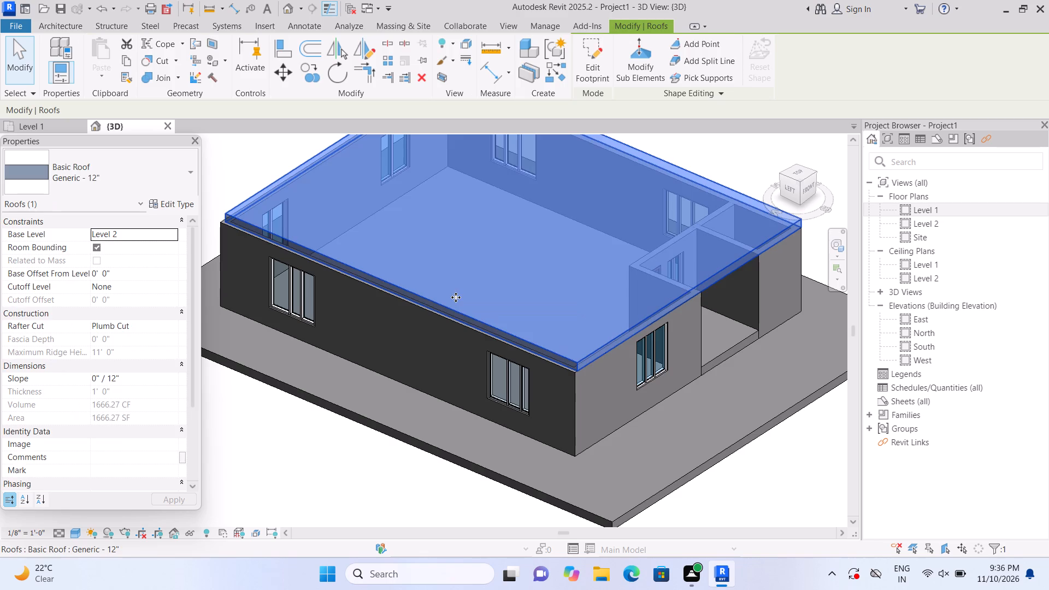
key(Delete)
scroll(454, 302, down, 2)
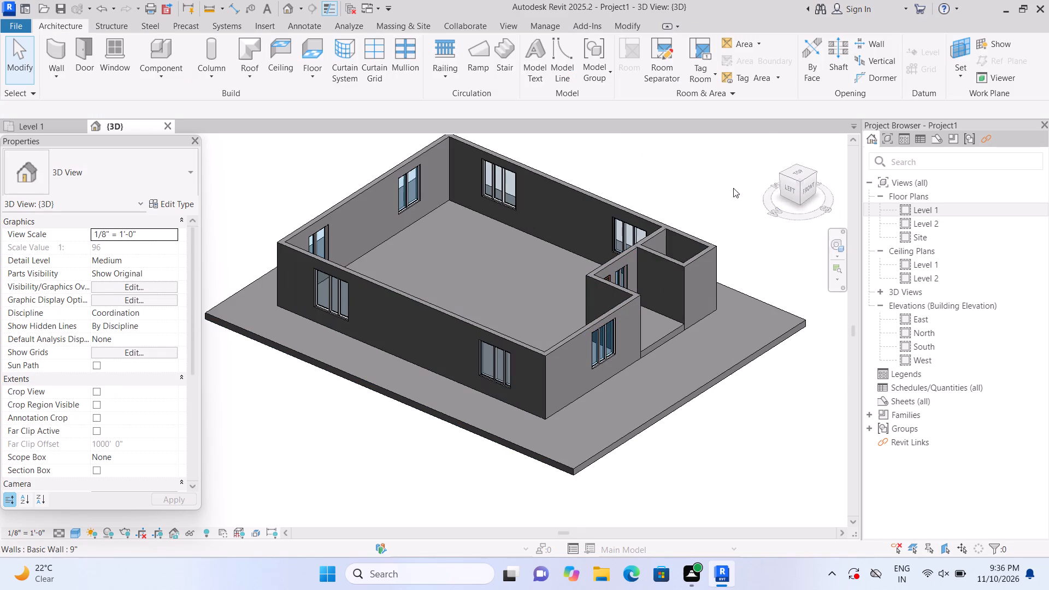
From the Level 1 plan, create a Generic - 12" footprint roof based on Level 2, with a rectangular boundary along the outer wall faces.
double_click(905, 209)
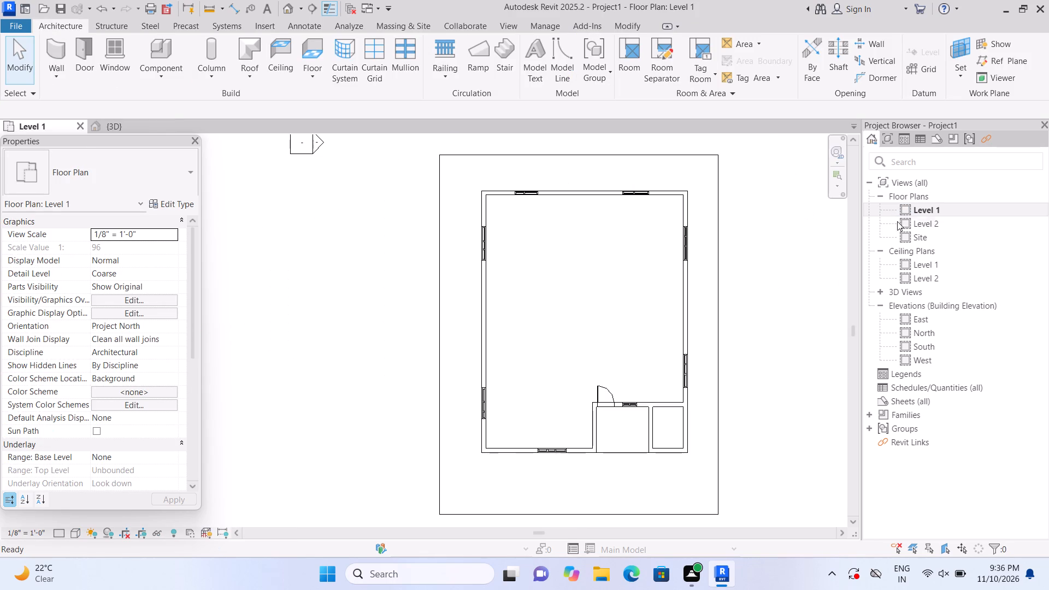
click(245, 79)
click(269, 105)
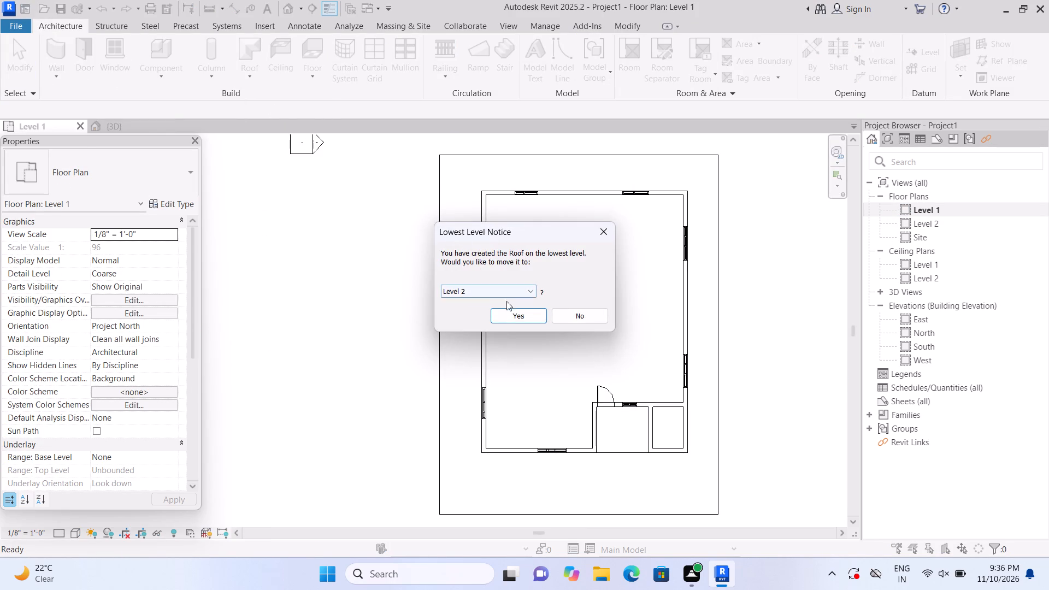
click(513, 315)
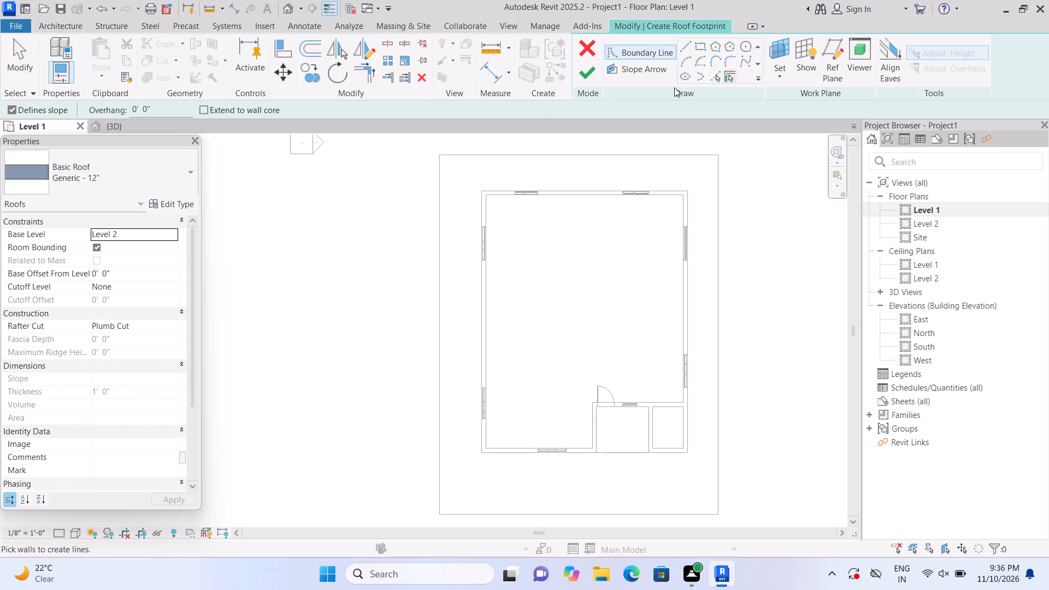
click(697, 45)
scroll(587, 194, up, 1)
scroll(485, 205, up, 1)
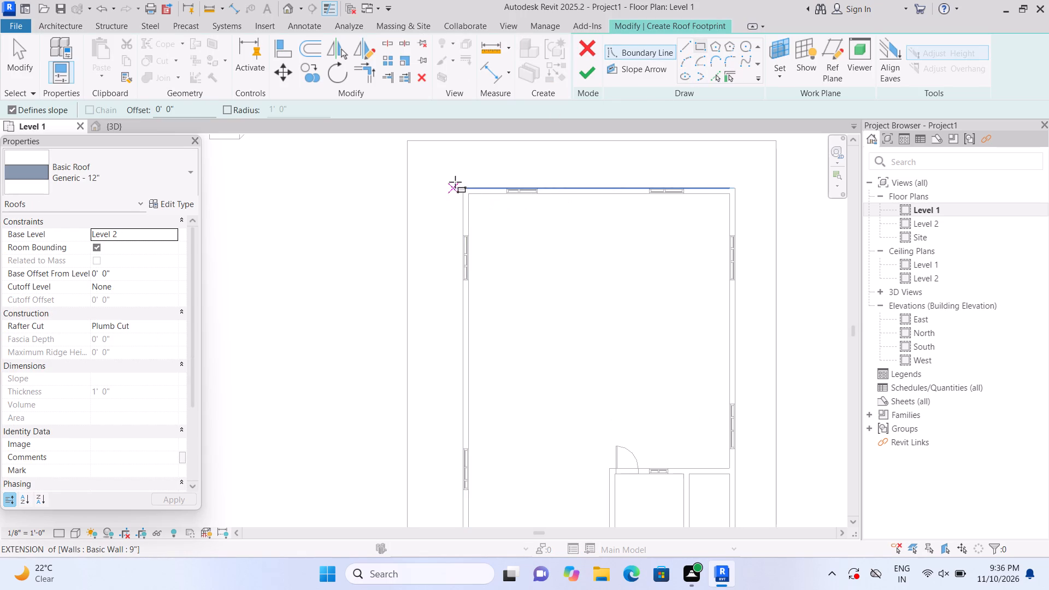
click(462, 191)
scroll(643, 319, down, 2)
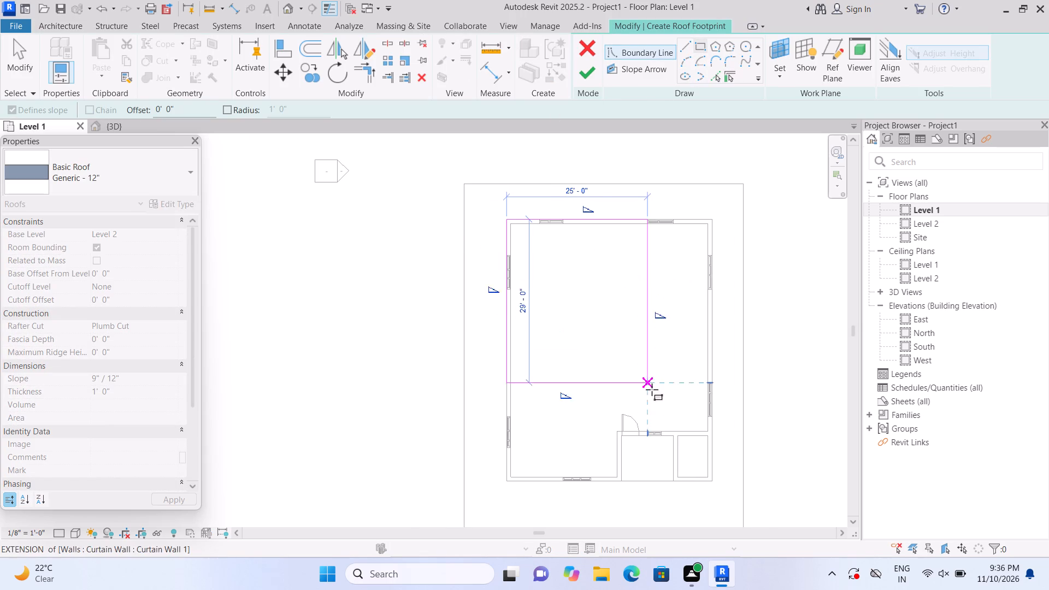
scroll(700, 482, up, 4)
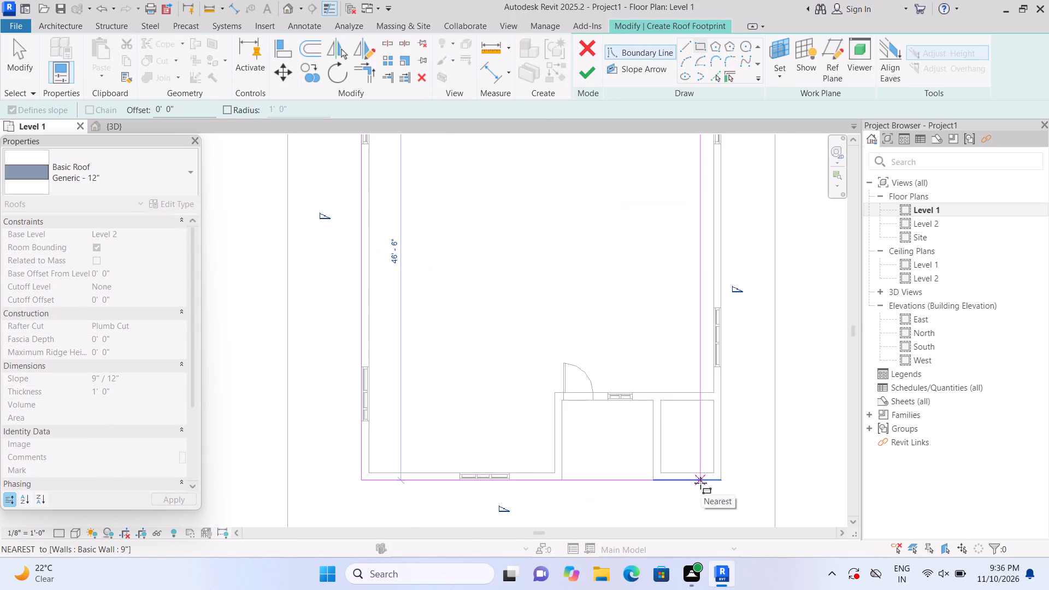
scroll(700, 484, up, 1)
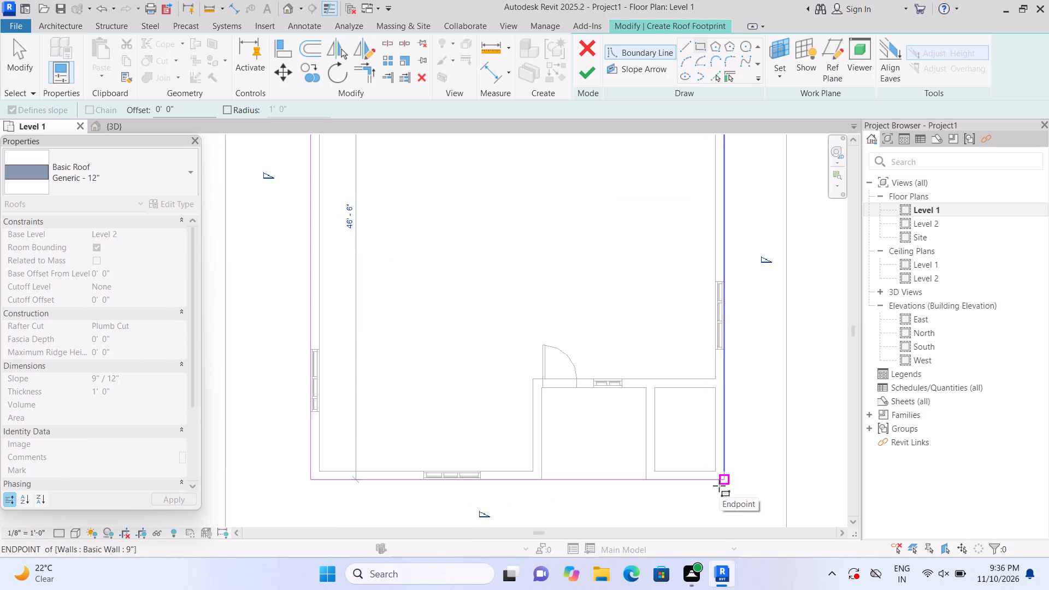
click(719, 486)
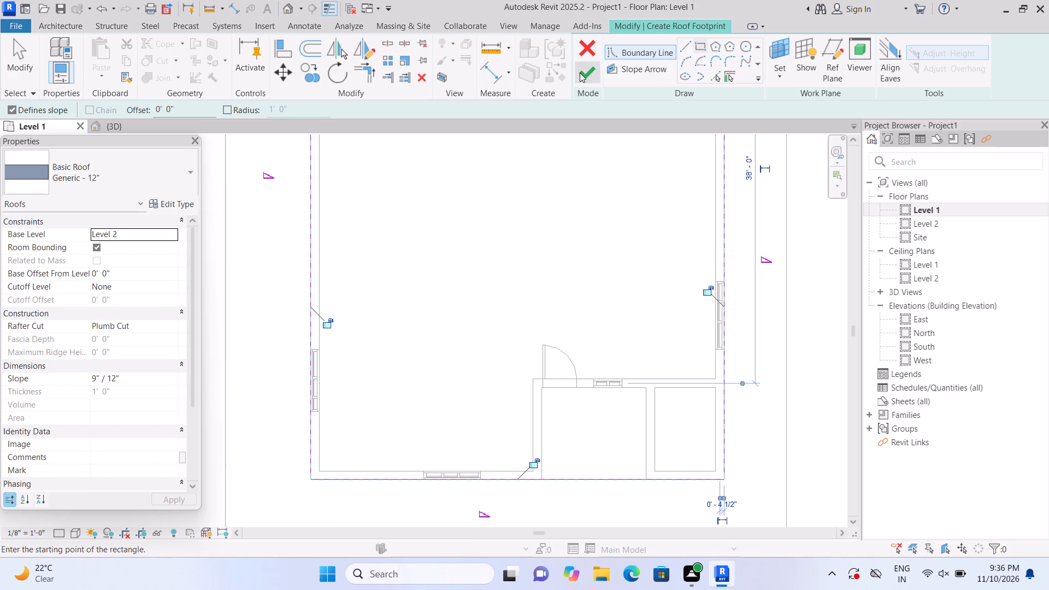
click(584, 72)
Examine the new hipped roof on the building in 3D from several sides.
scroll(577, 218, down, 6)
middle_drag(574, 226, 561, 293)
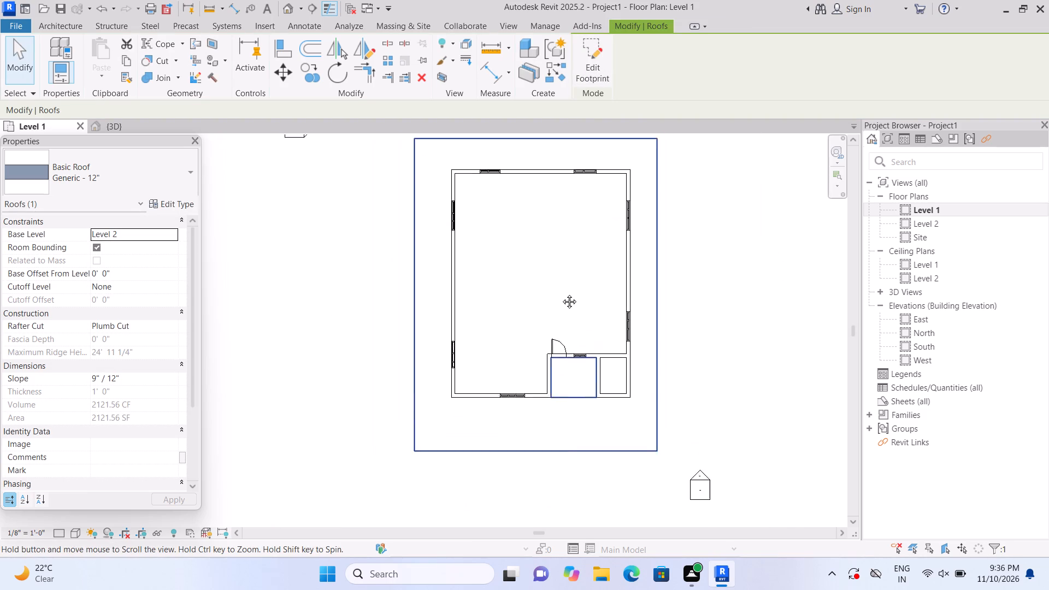
middle_drag(561, 293, 559, 296)
scroll(558, 294, up, 1)
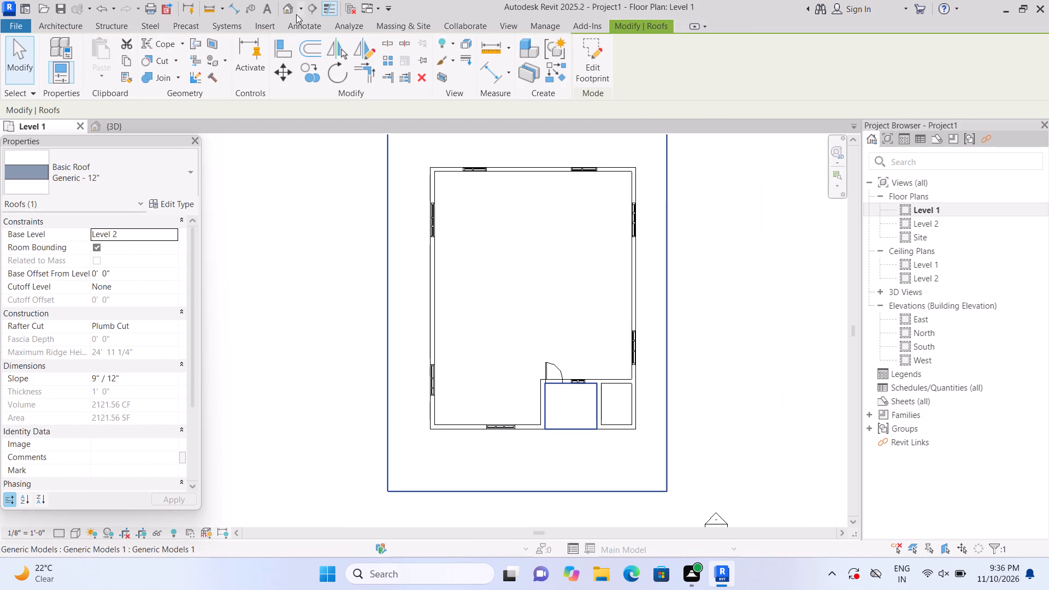
click(291, 7)
scroll(382, 281, up, 1)
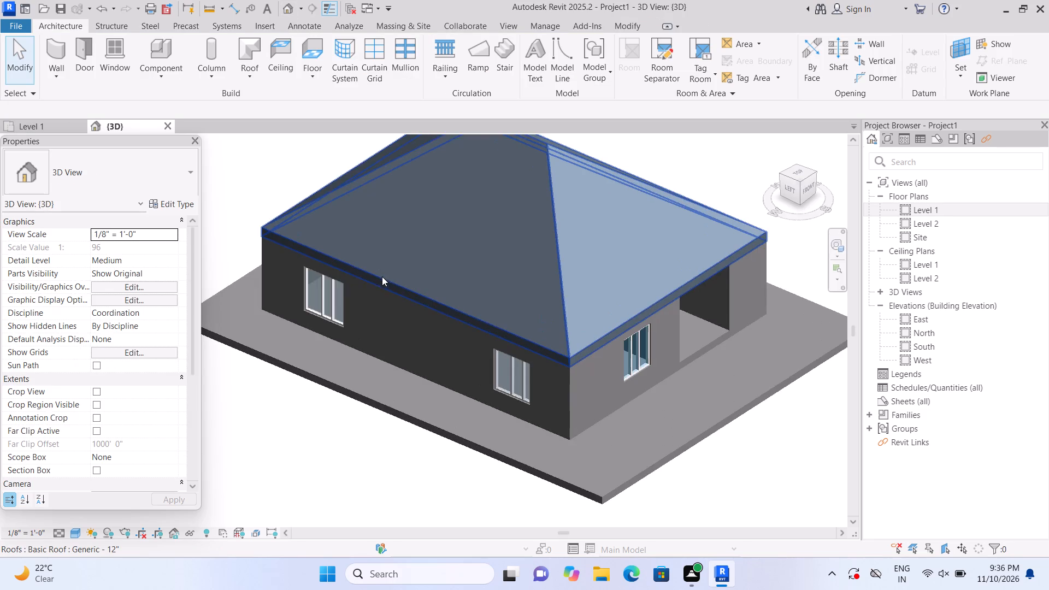
scroll(381, 275, down, 4)
shift+middle_drag(700, 516, 592, 589)
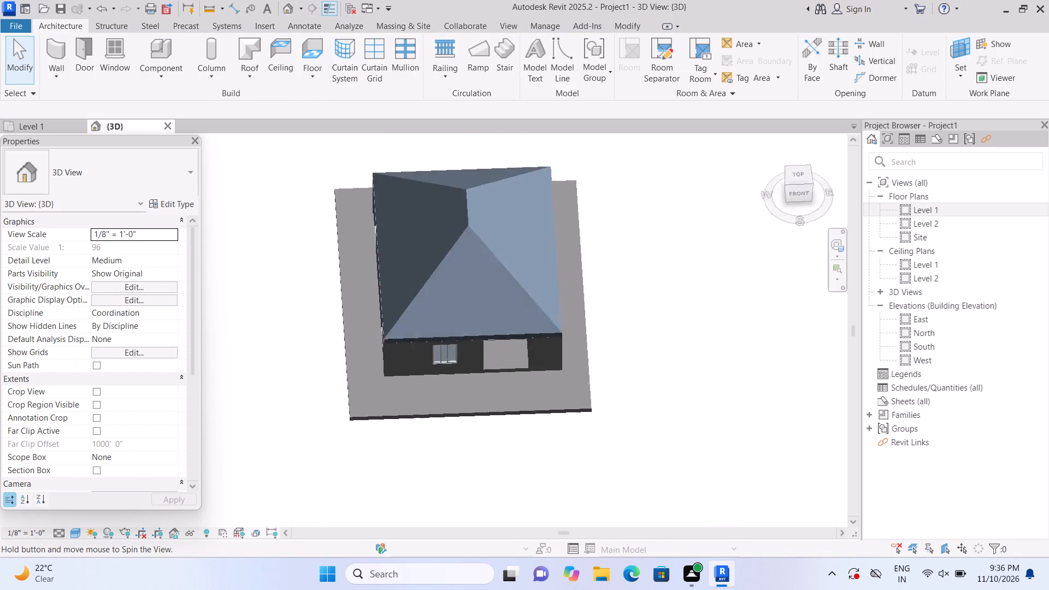
shift+middle_drag(592, 589, 486, 476)
middle_drag(475, 474, 544, 500)
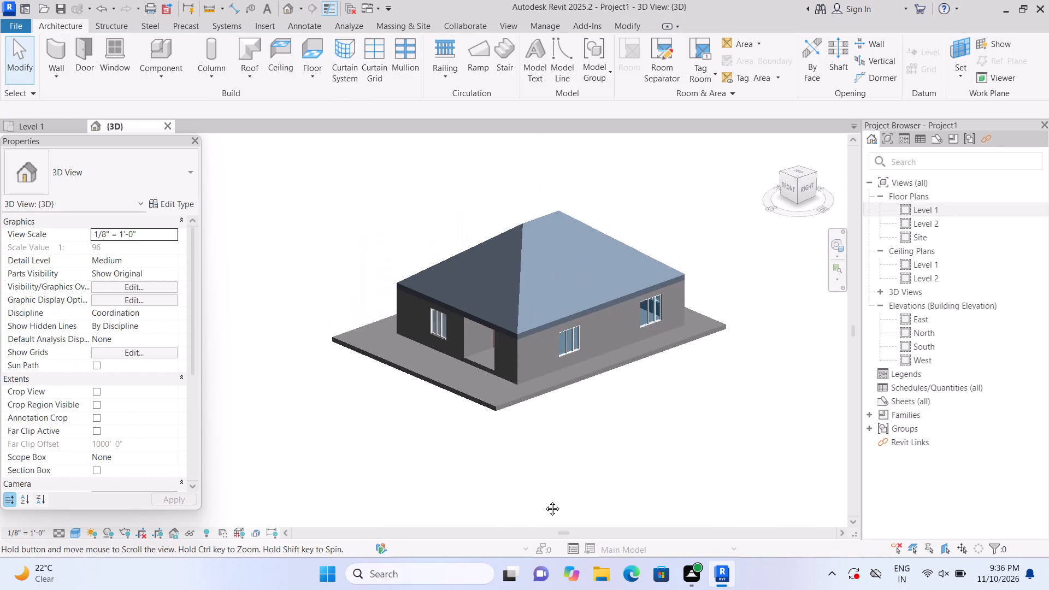
middle_drag(544, 500, 547, 506)
scroll(182, 494, up, 1)
shift+middle_drag(278, 402, 438, 448)
scroll(490, 397, up, 4)
scroll(252, 446, down, 4)
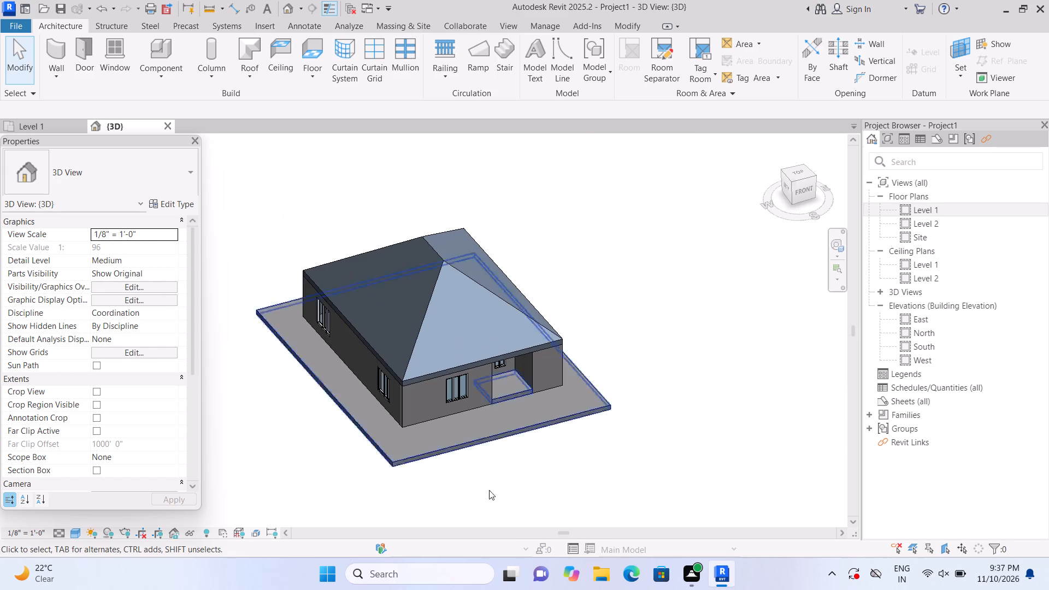
shift+middle_drag(609, 457, 446, 496)
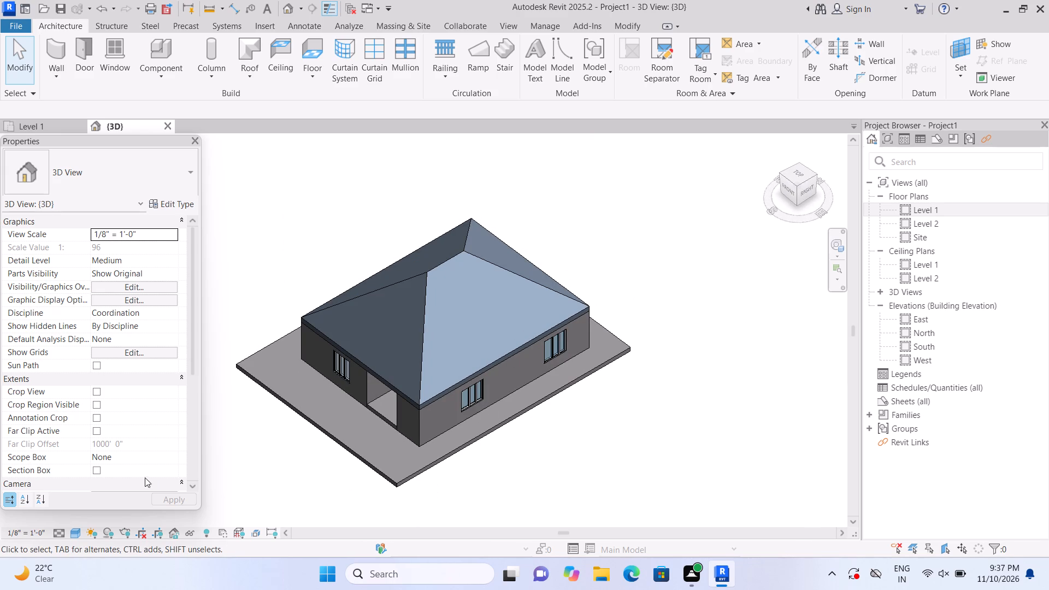
scroll(192, 466, up, 1)
scroll(243, 428, up, 3)
scroll(247, 427, down, 1)
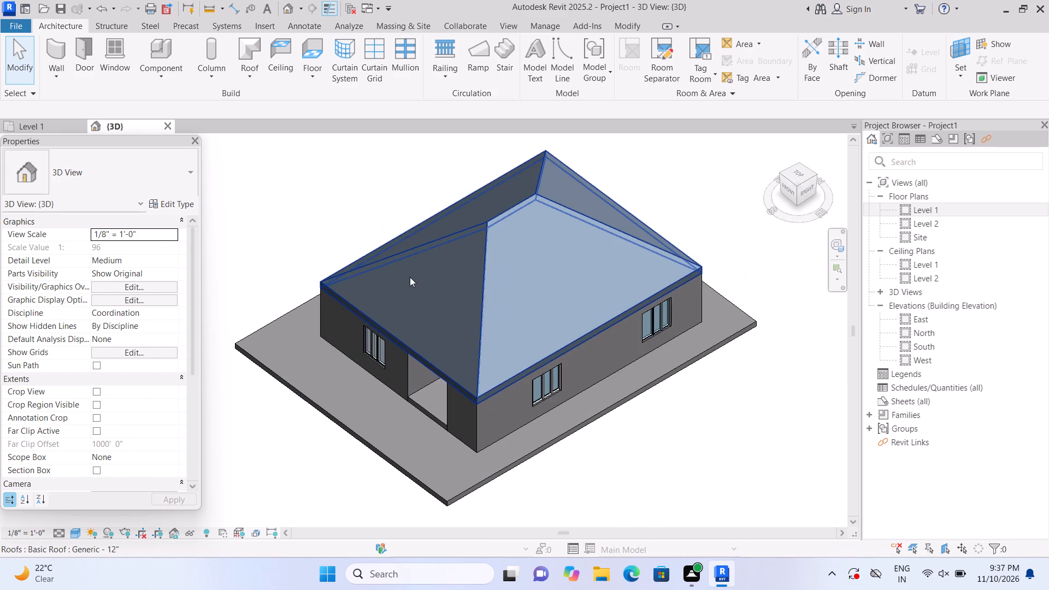
Flatten the hipped roof in the 3D view by setting its slope to 0" / 12".
click(410, 277)
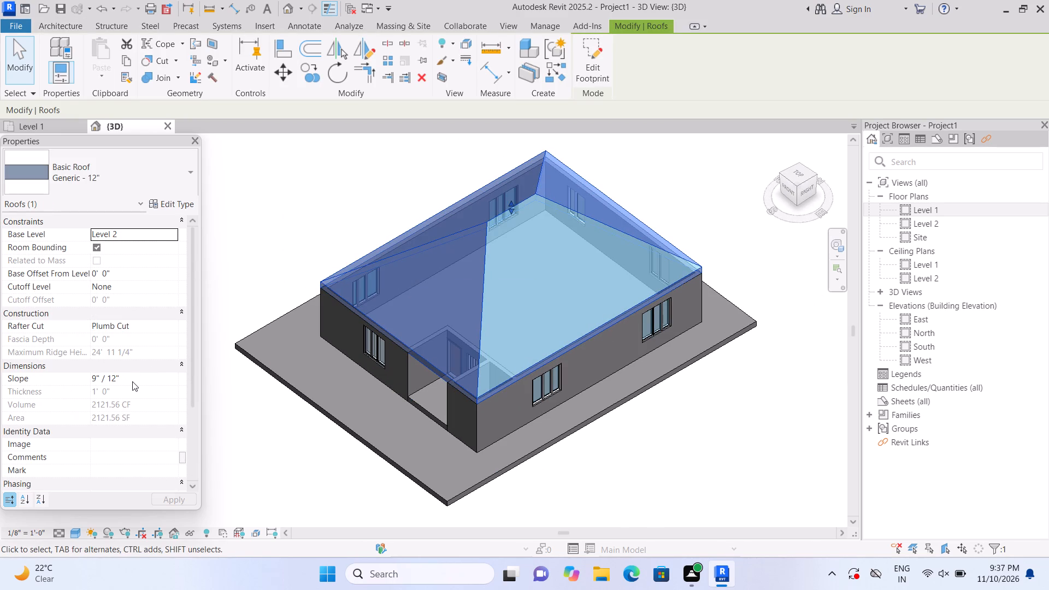
click(135, 378)
key(BackSpace)
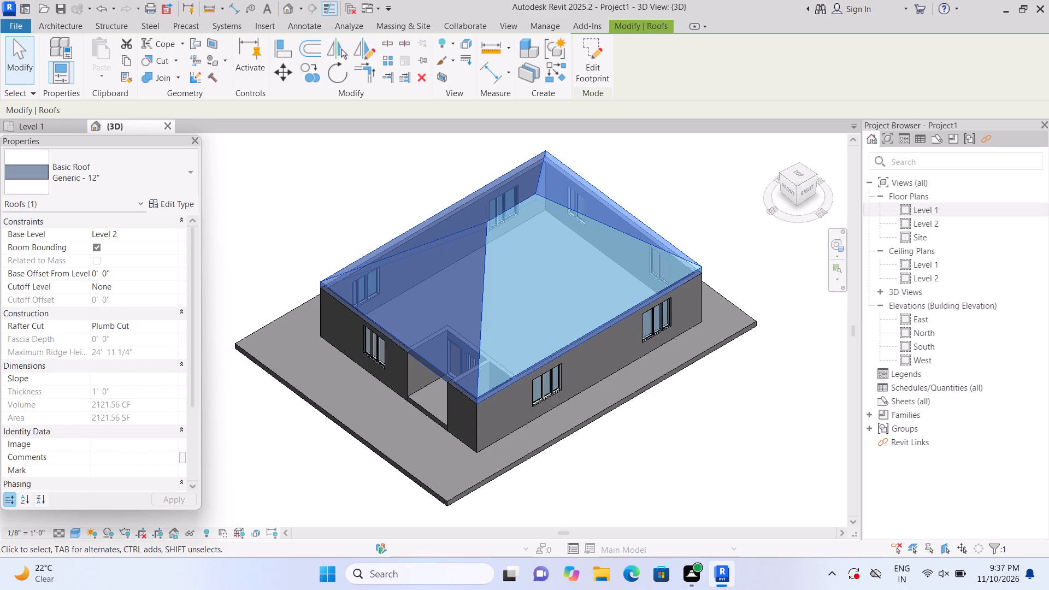
key(0)
key(Return)
click(284, 442)
Examine the flat-roofed building in 3D from the front and sides, checking the roof edges against the walls.
scroll(285, 443, down, 1)
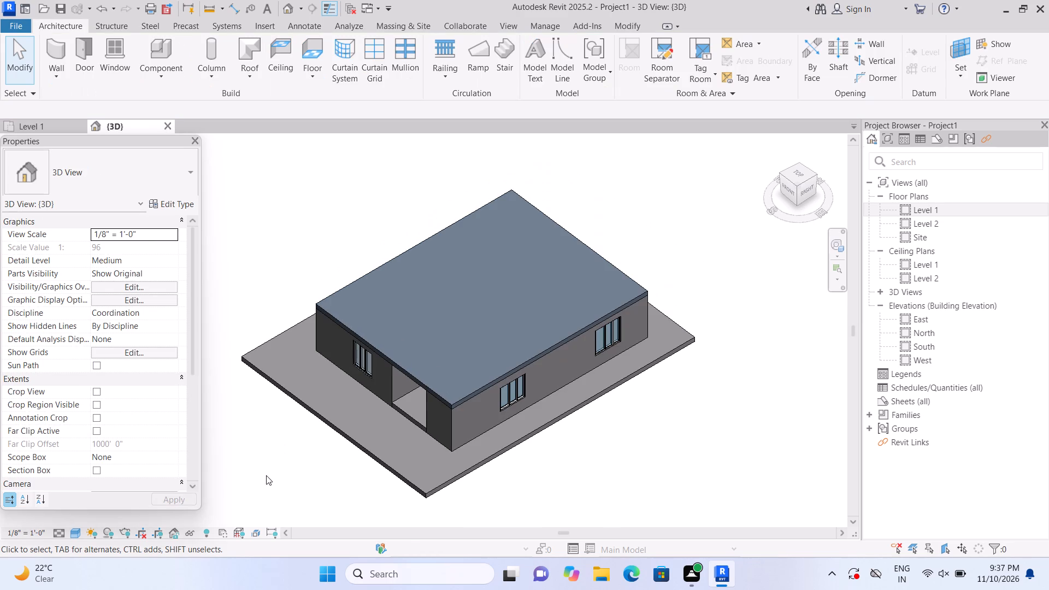
shift+middle_drag(267, 472, 404, 332)
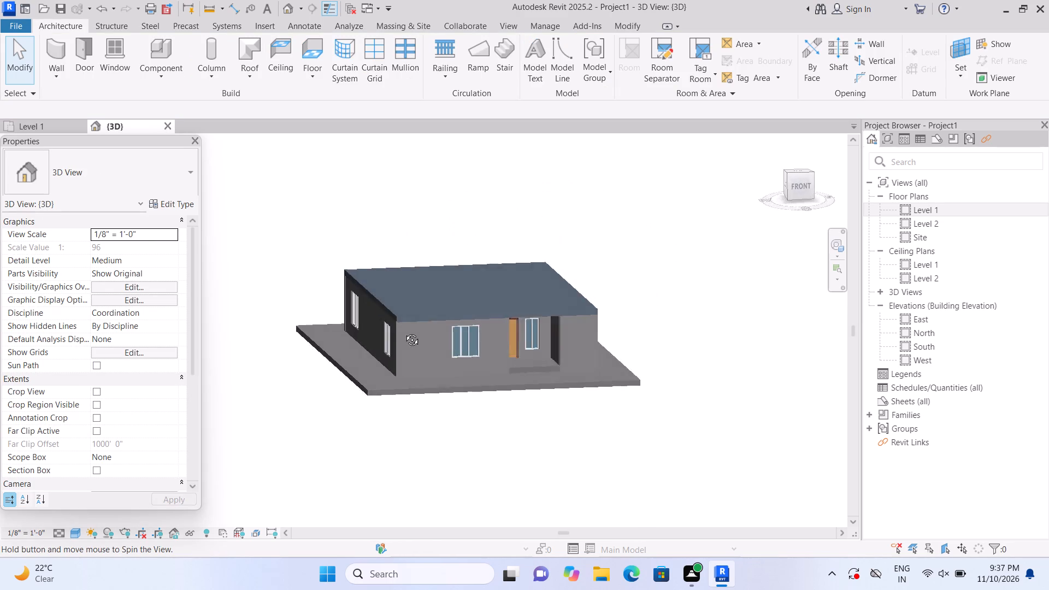
shift+middle_drag(404, 332, 349, 434)
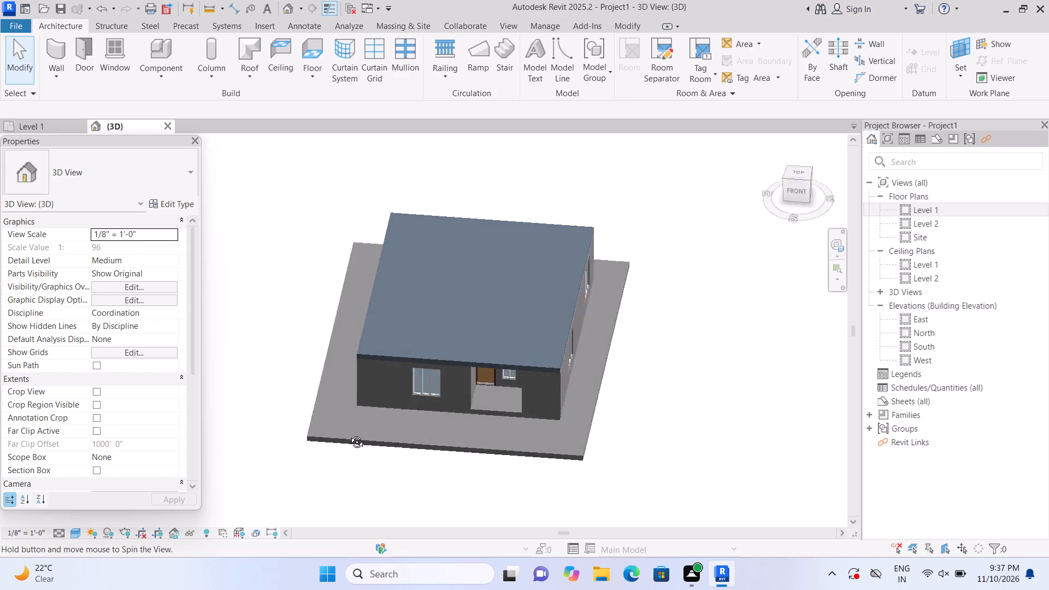
shift+middle_drag(349, 434, 370, 367)
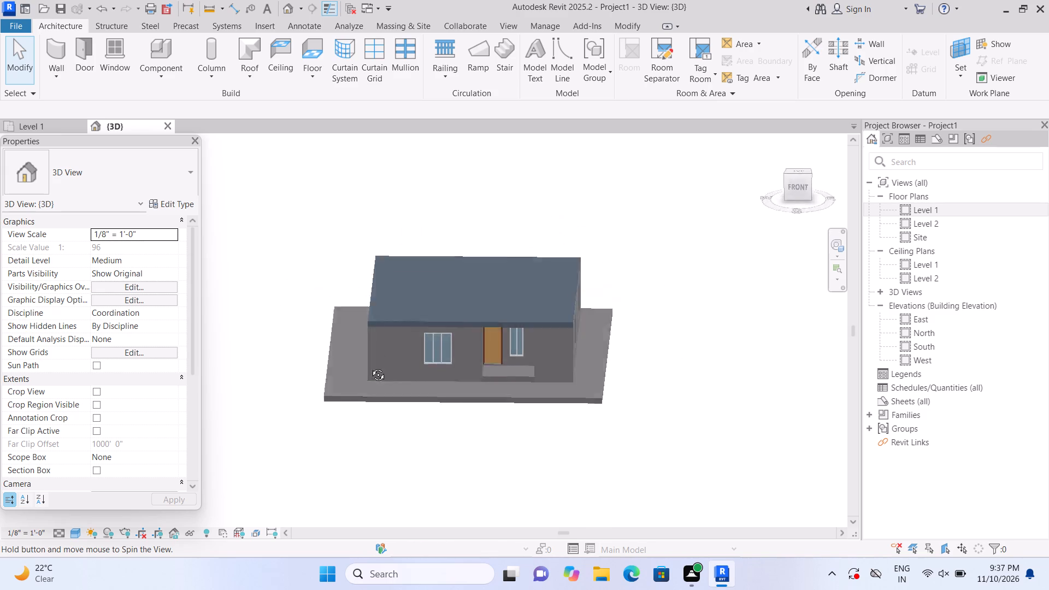
shift+middle_drag(370, 367, 243, 423)
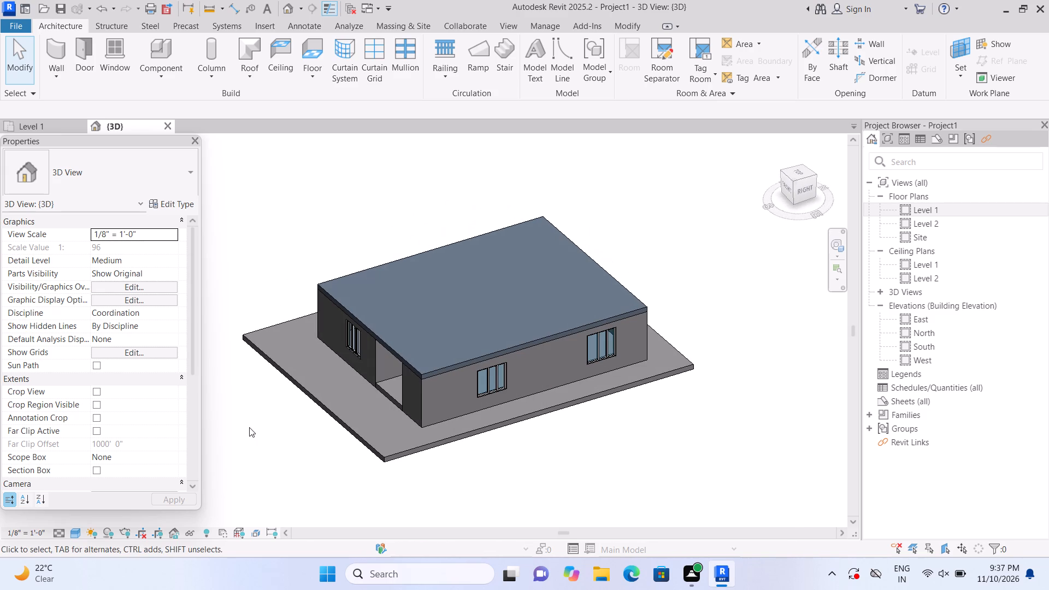
scroll(338, 432, up, 2)
scroll(345, 432, down, 2)
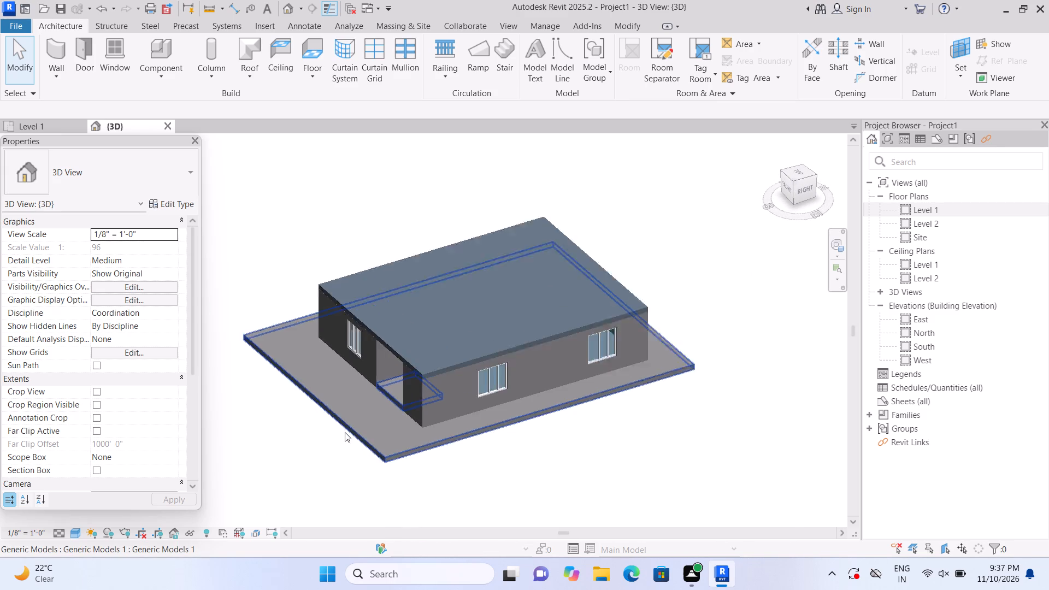
scroll(345, 432, down, 2)
shift+middle_drag(314, 450, 335, 452)
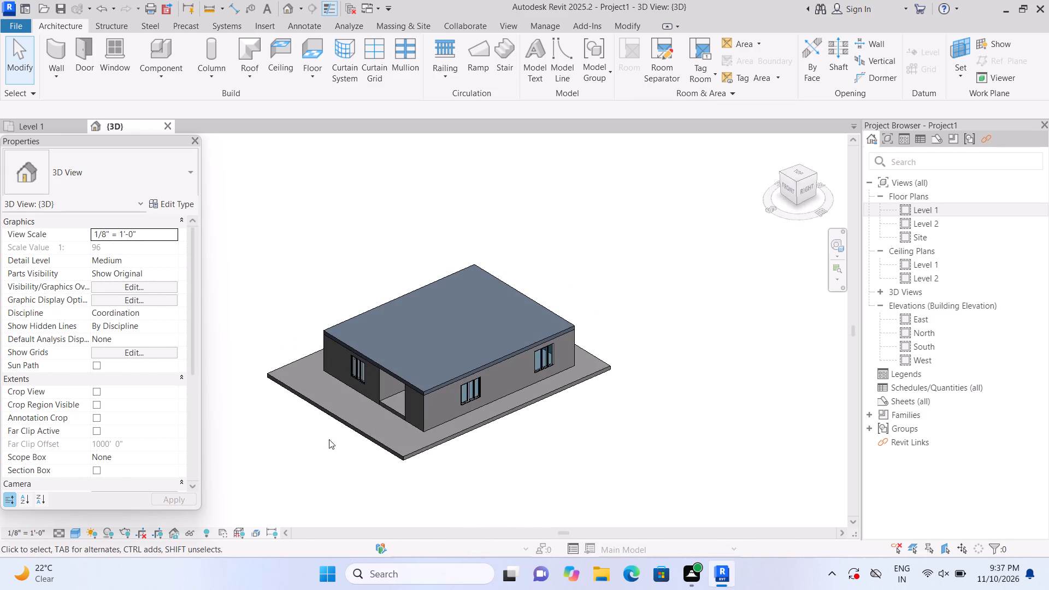
scroll(313, 416, up, 1)
middle_drag(244, 442, 363, 430)
scroll(644, 455, up, 2)
middle_drag(662, 420, 653, 464)
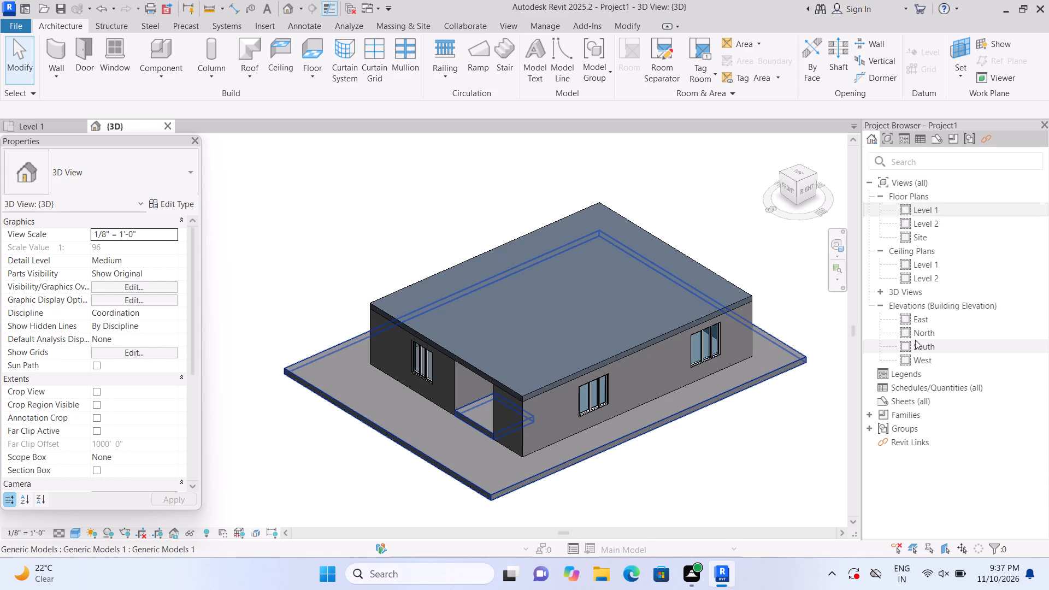
In the East elevation, draw a level line with a plan view at 20'-0", 10'-0" above Level 2, across the building.
double_click(906, 320)
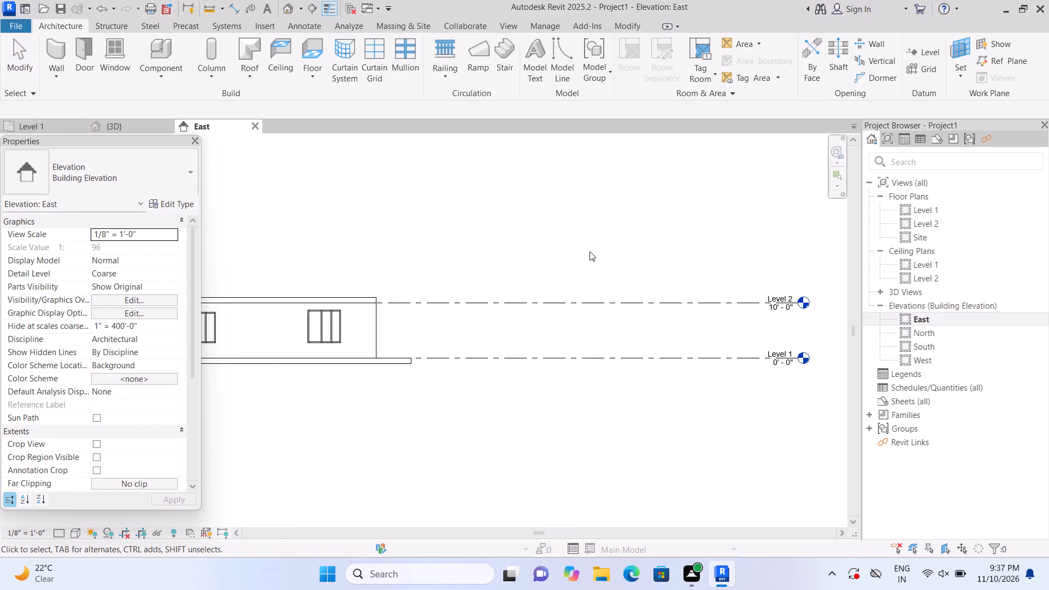
scroll(585, 262, down, 3)
middle_drag(320, 415, 363, 447)
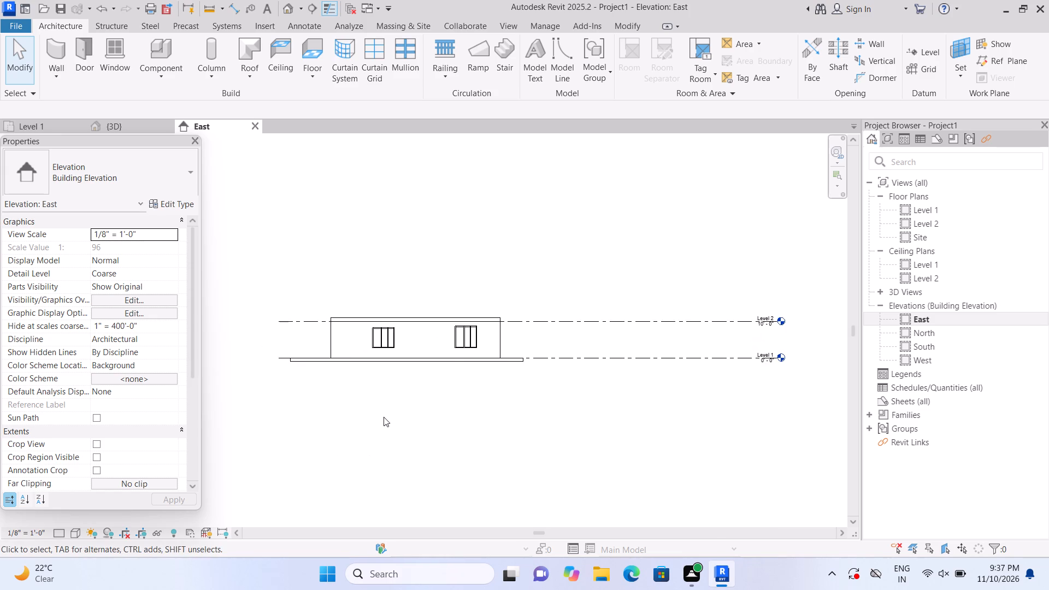
scroll(384, 417, up, 2)
scroll(410, 436, down, 2)
middle_drag(460, 421, 412, 447)
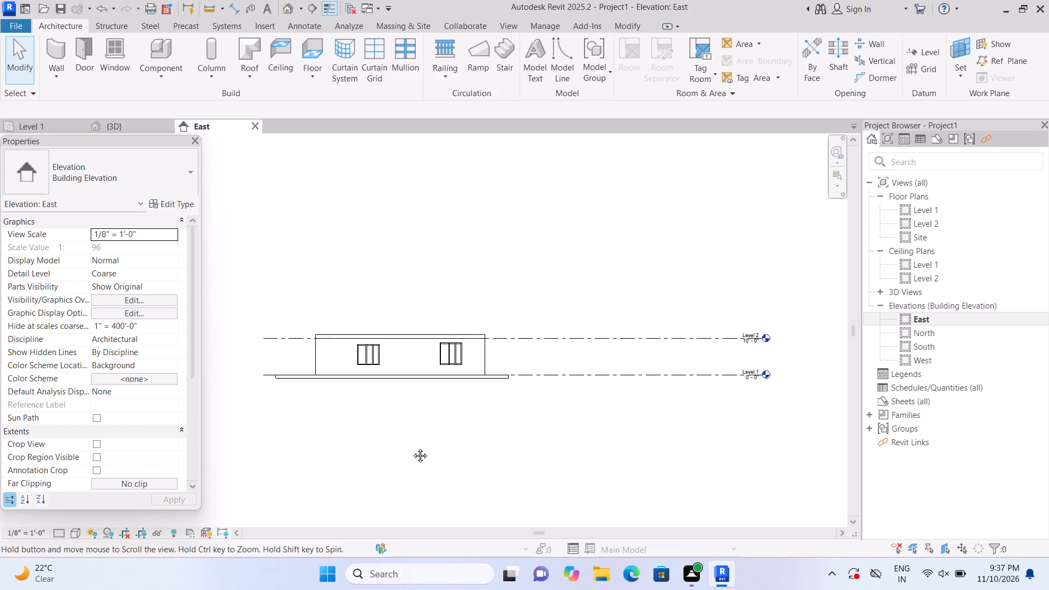
middle_drag(412, 447, 406, 451)
middle_click(406, 451)
scroll(415, 449, up, 2)
middle_drag(421, 442, 468, 445)
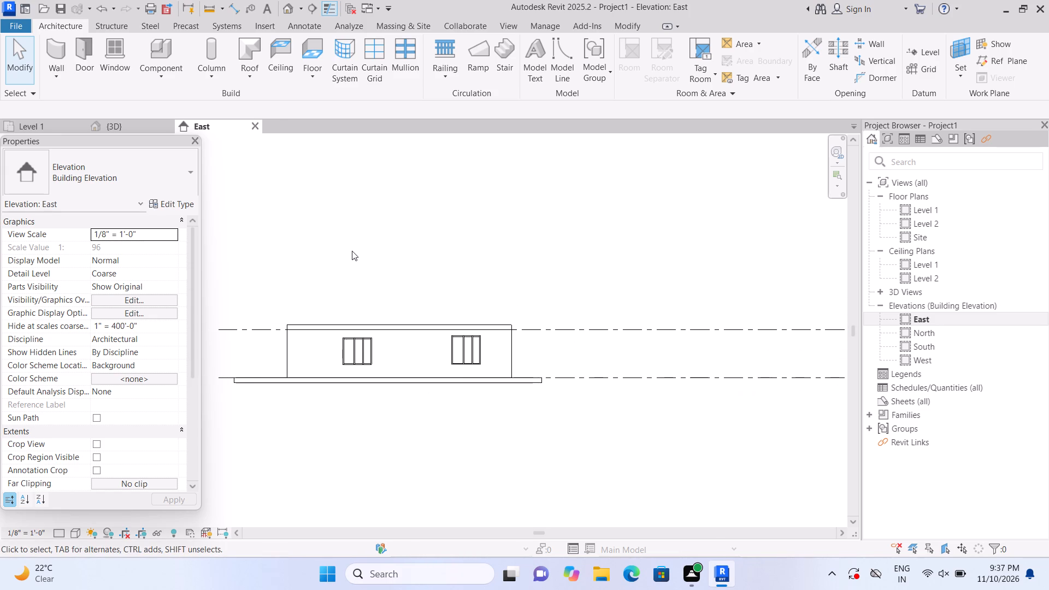
text(ll)
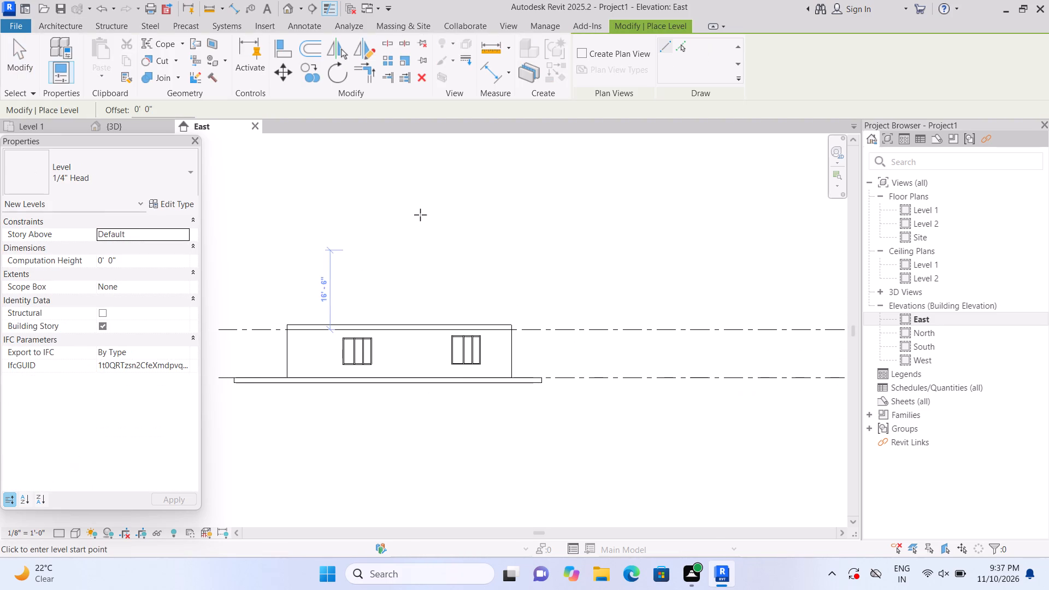
click(581, 51)
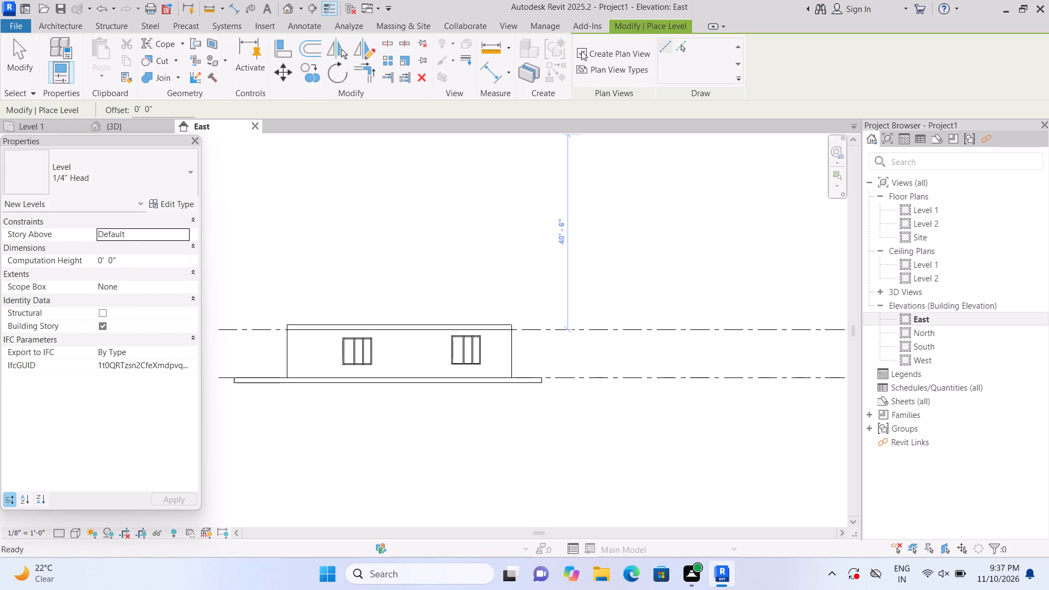
click(279, 282)
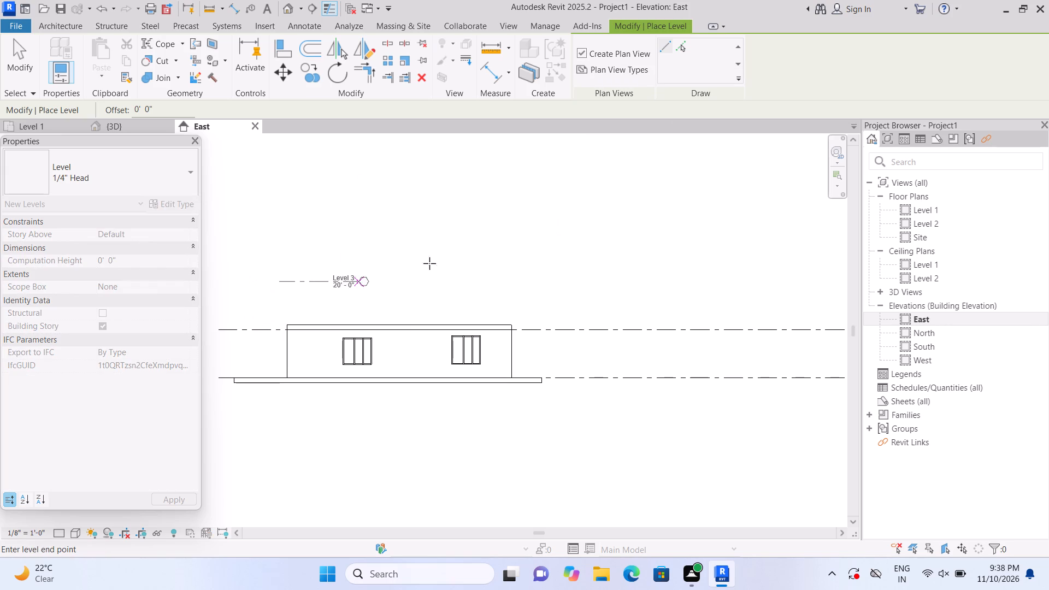
middle_drag(597, 300, 433, 312)
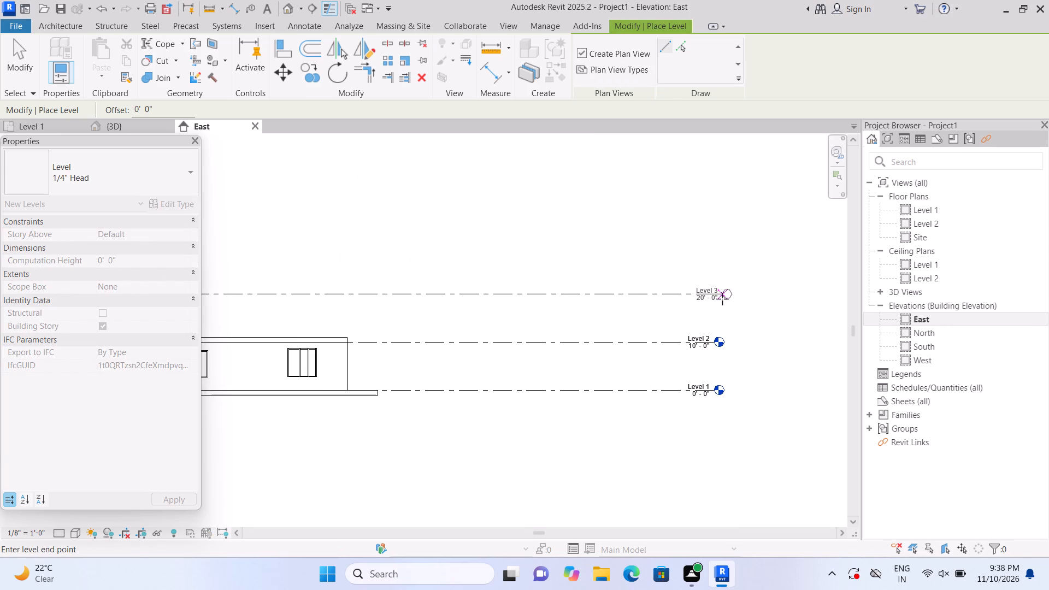
click(719, 302)
Extend the start of the 20'-0" level line past the building to align with the ends of Levels 1 and 2.
scroll(720, 302, down, 2)
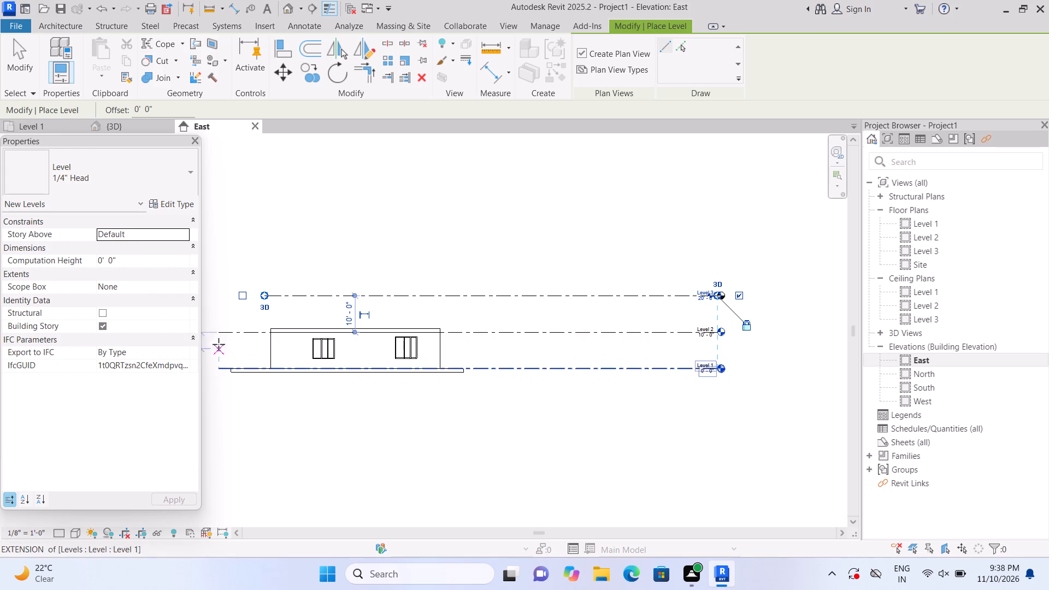
scroll(249, 326, up, 2)
scroll(279, 325, down, 1)
scroll(267, 314, up, 1)
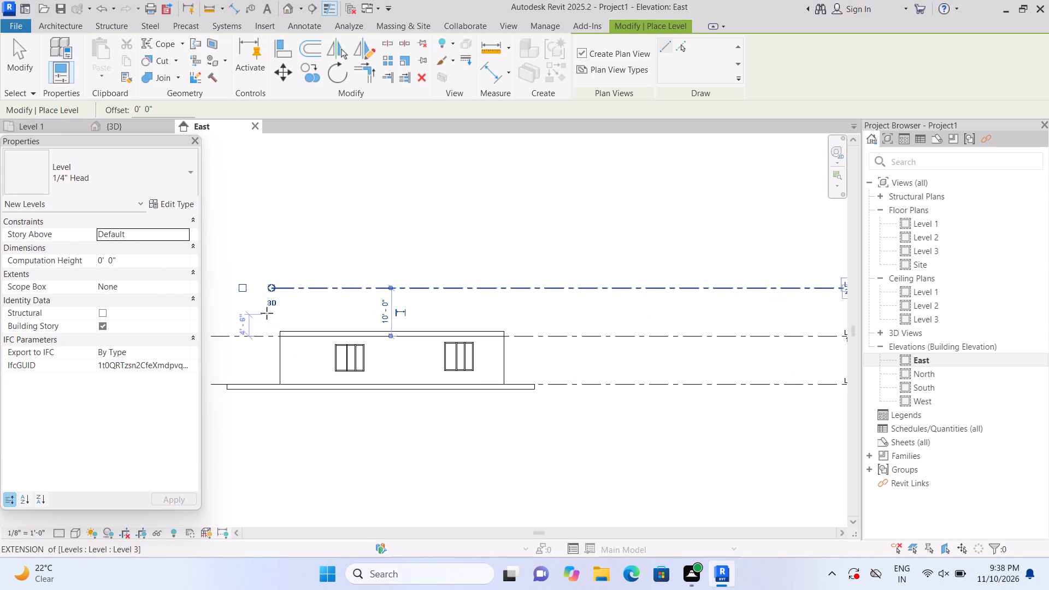
drag(271, 288, 235, 293)
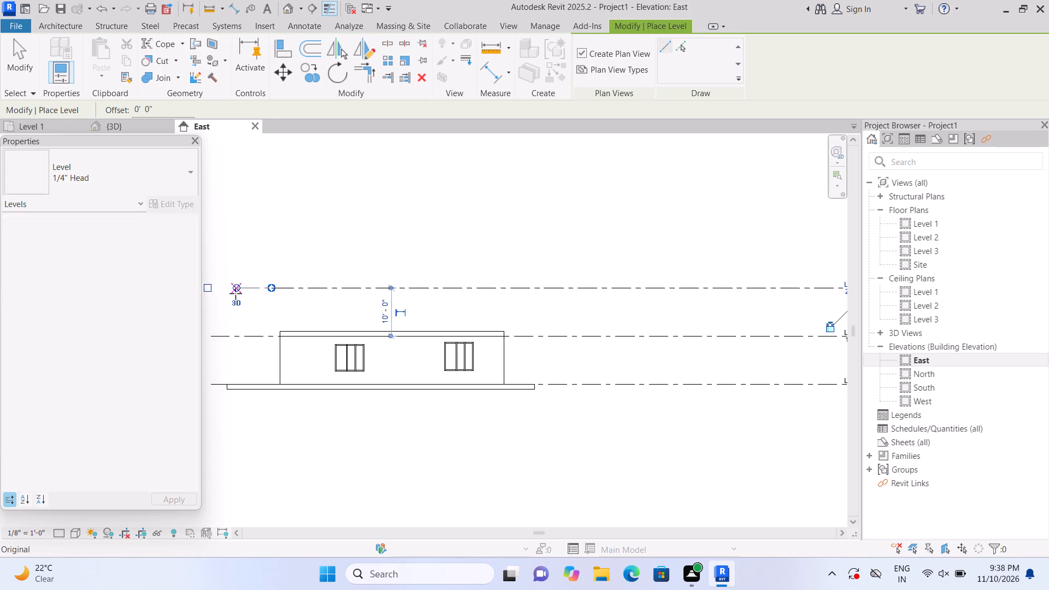
drag(235, 293, 216, 293)
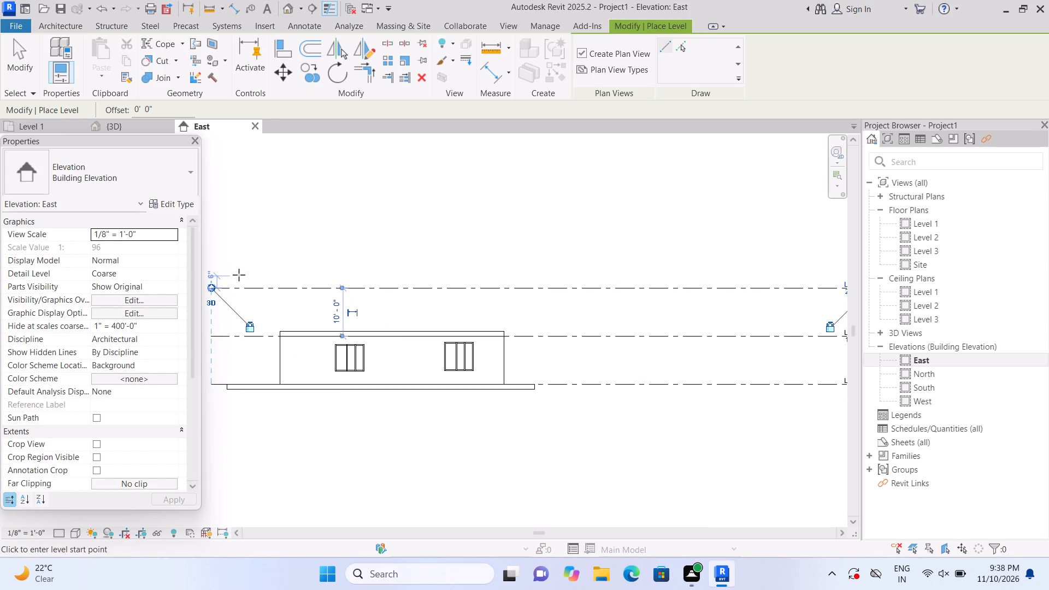
key(Escape)
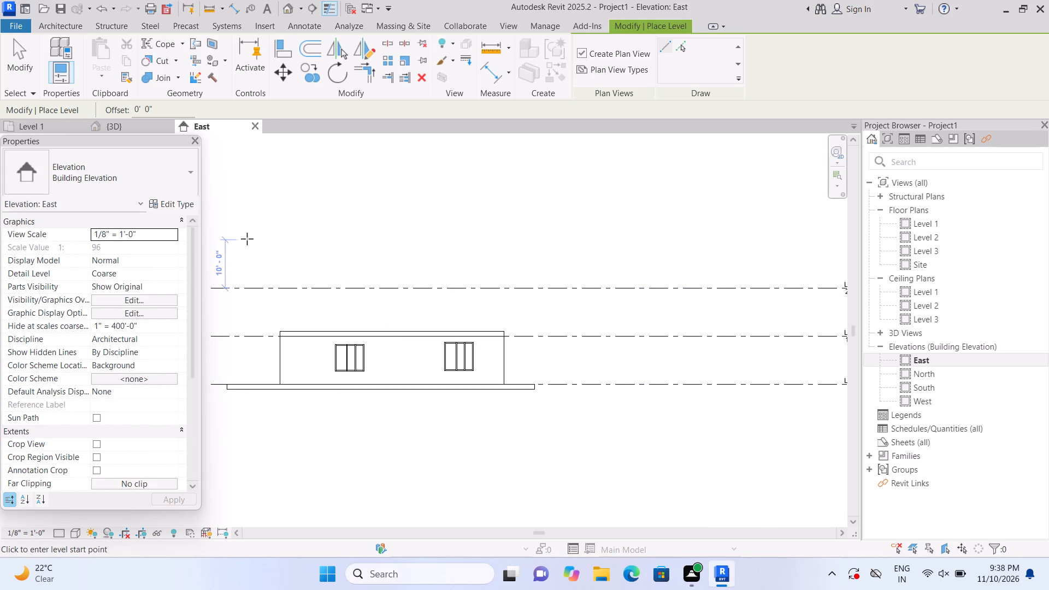
Draw a level line with a plan view at 30'-0" and stretch its start into line with the levels below.
click(247, 241)
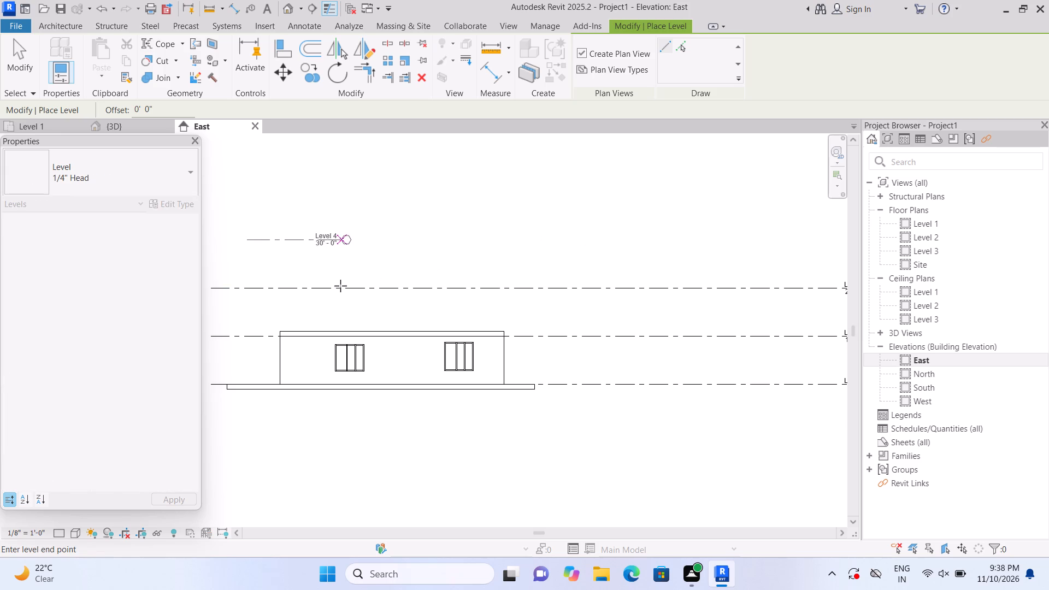
middle_drag(514, 276, 145, 346)
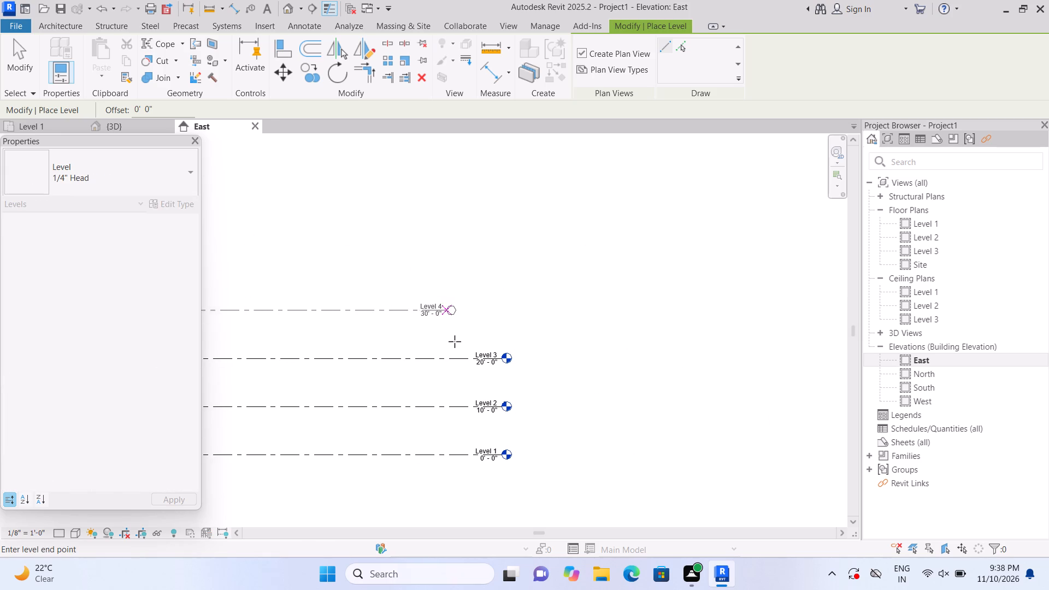
click(504, 337)
scroll(516, 334, down, 5)
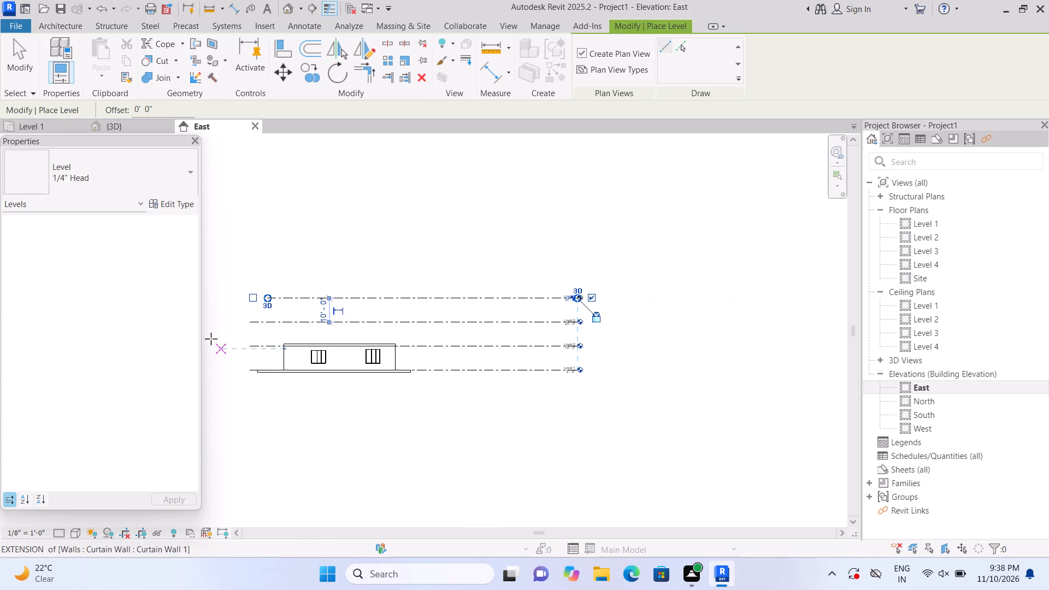
scroll(191, 323, up, 10)
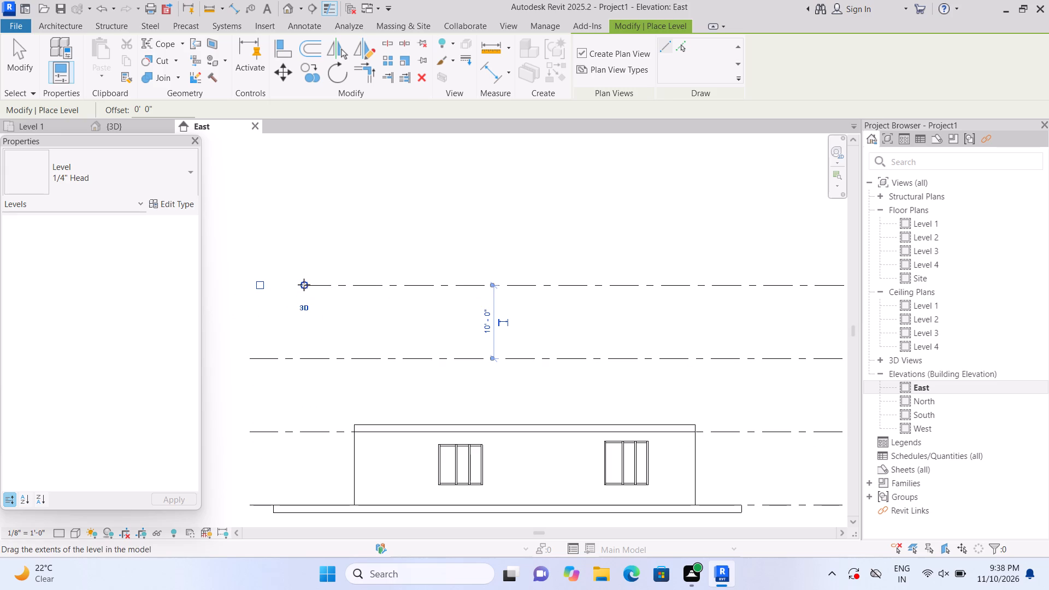
drag(304, 284, 248, 296)
key(Escape)
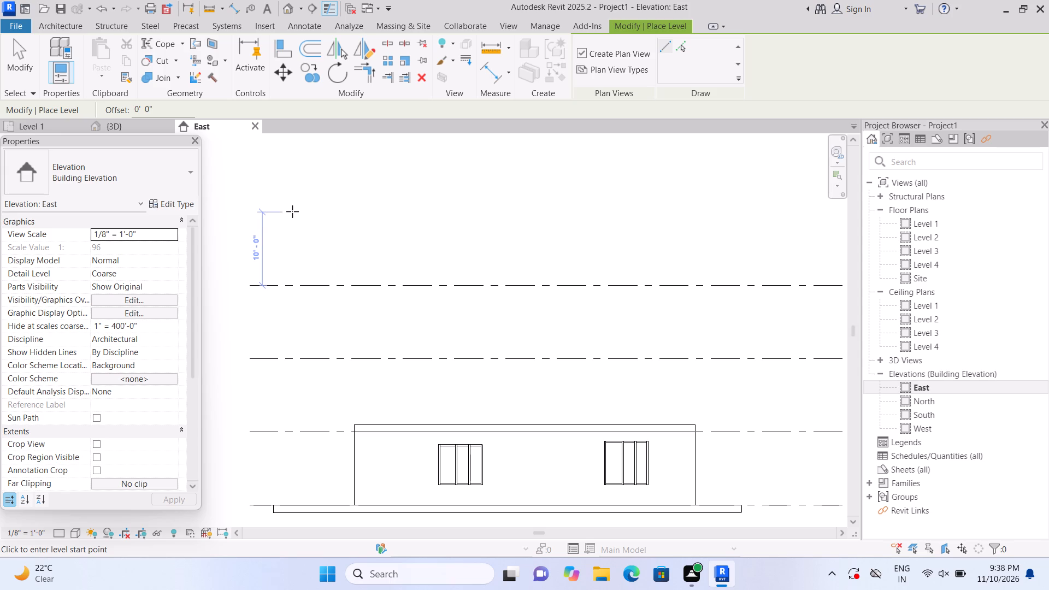
Draw a level line with a plan view at 40'-0", ending it in line with the level heads below.
click(292, 211)
scroll(521, 213, down, 4)
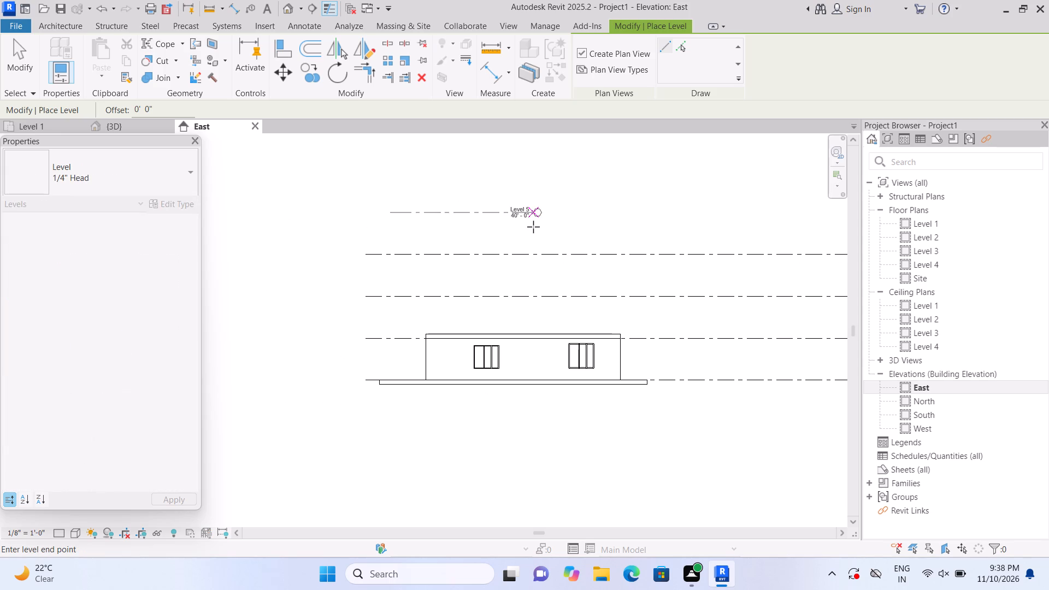
scroll(533, 227, up, 1)
middle_drag(663, 201, 463, 241)
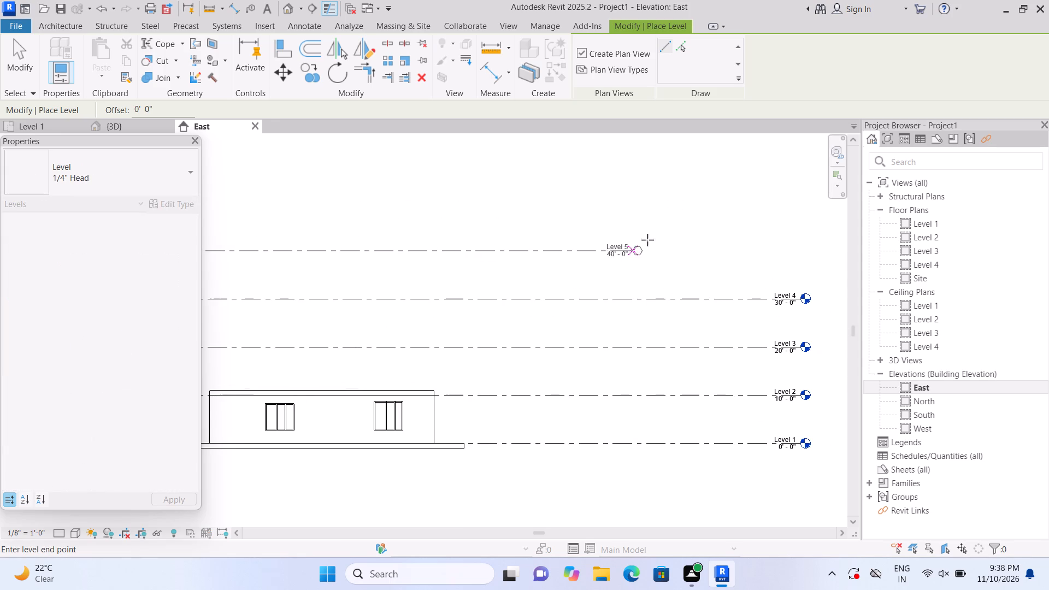
click(794, 268)
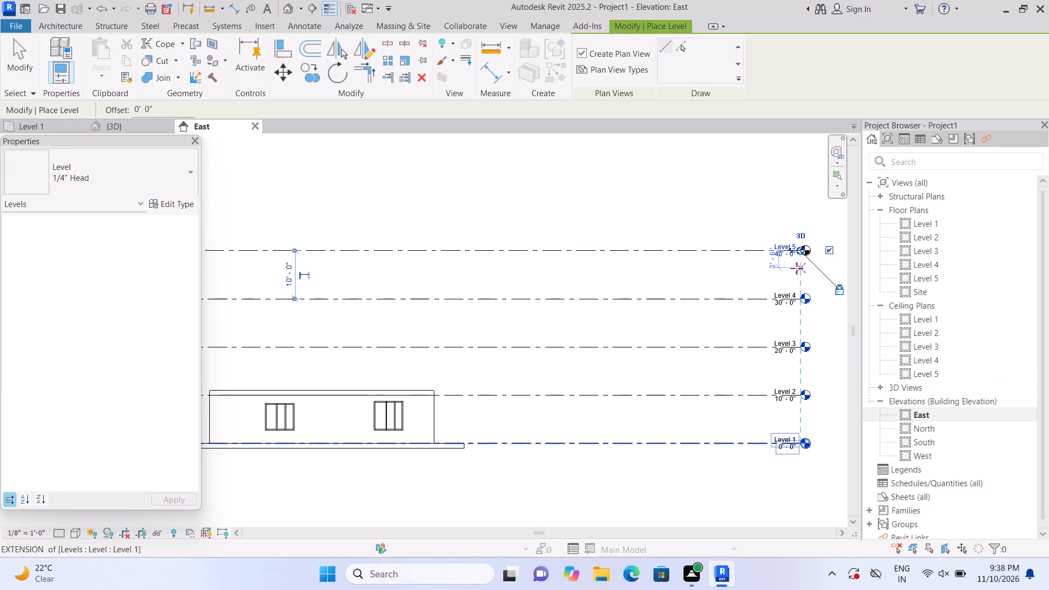
Adjust the start of the 40'-0" level line to align with the lower levels, and finish placing levels.
scroll(798, 268, down, 3)
scroll(458, 317, up, 3)
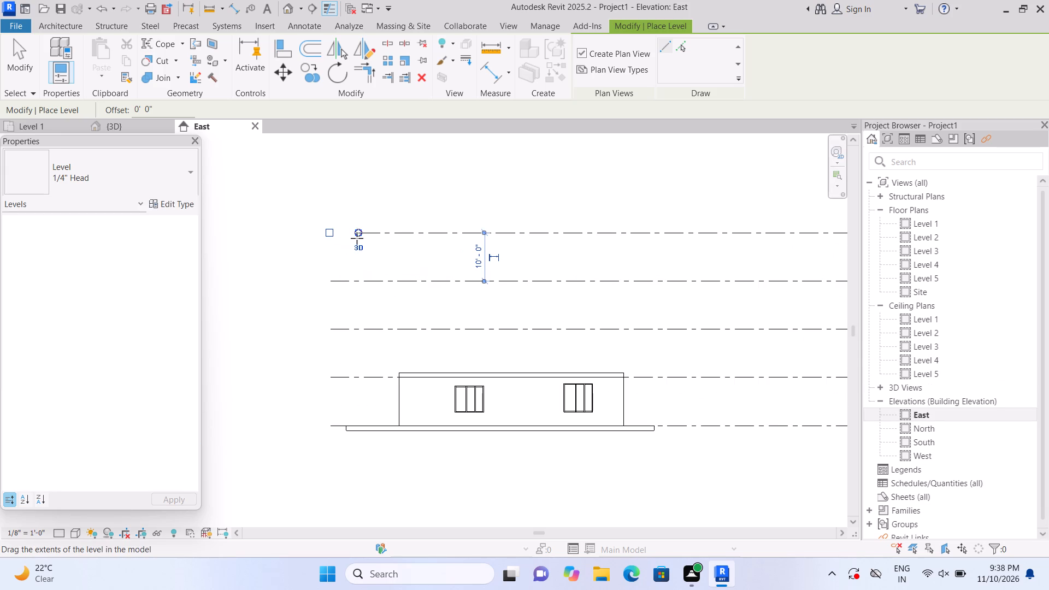
drag(358, 234, 325, 239)
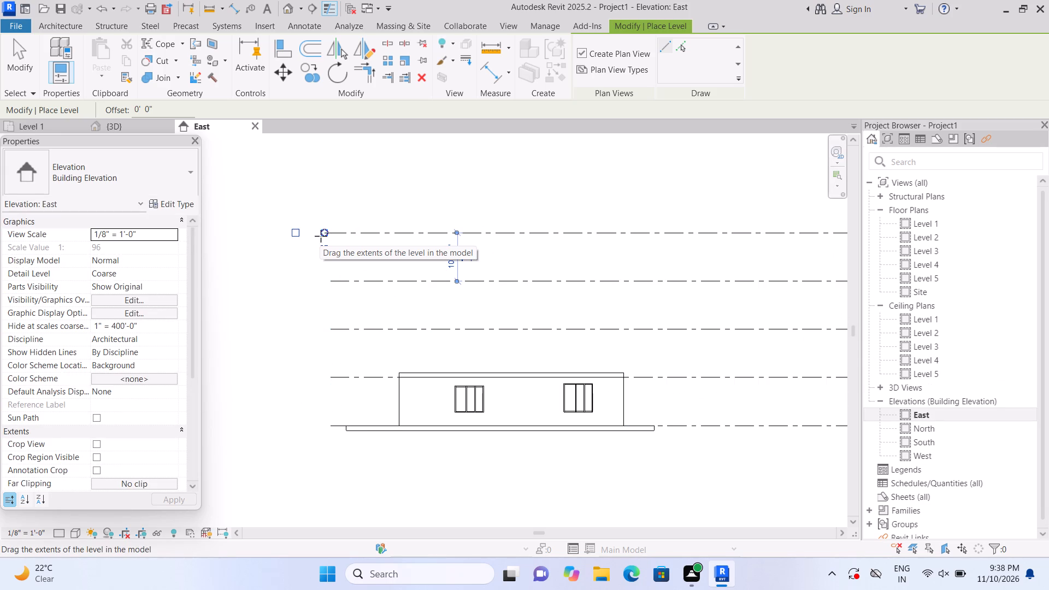
drag(324, 231, 341, 236)
click(341, 236)
drag(340, 235, 334, 235)
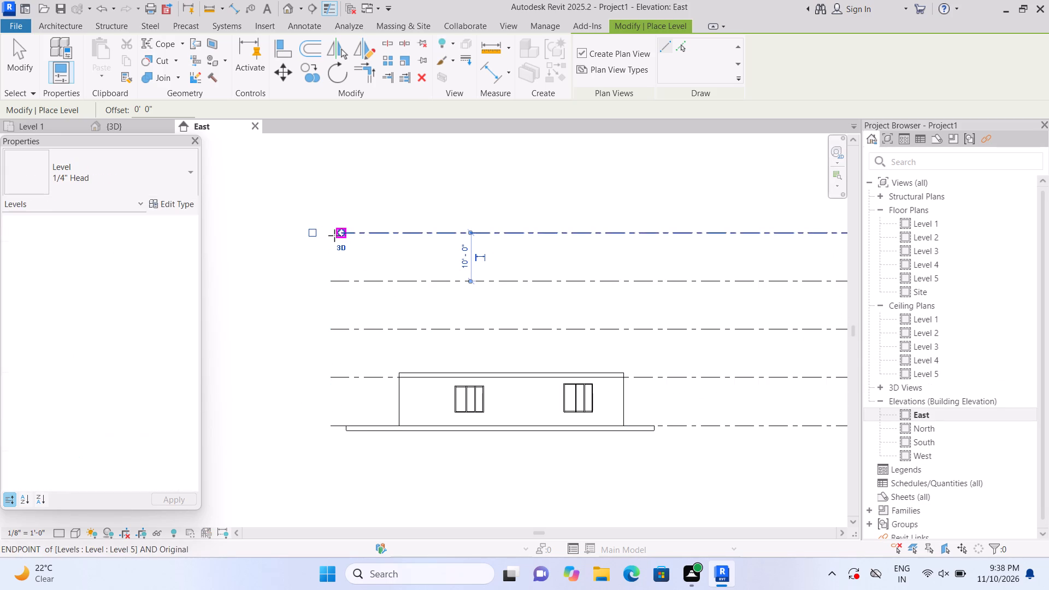
drag(334, 235, 332, 237)
click(332, 237)
key(Escape)
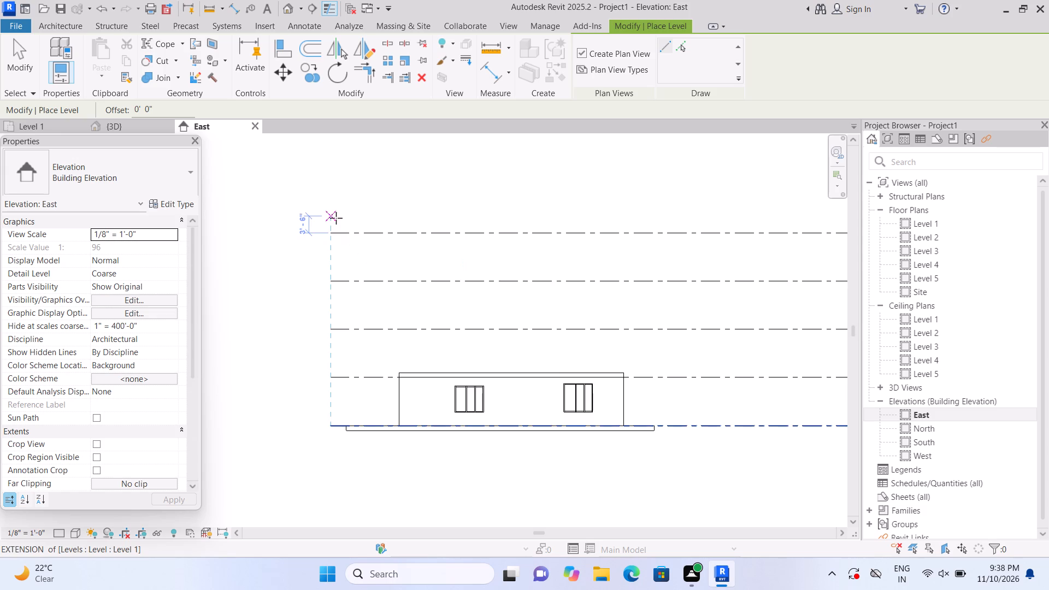
scroll(336, 220, down, 2)
middle_drag(406, 231, 384, 243)
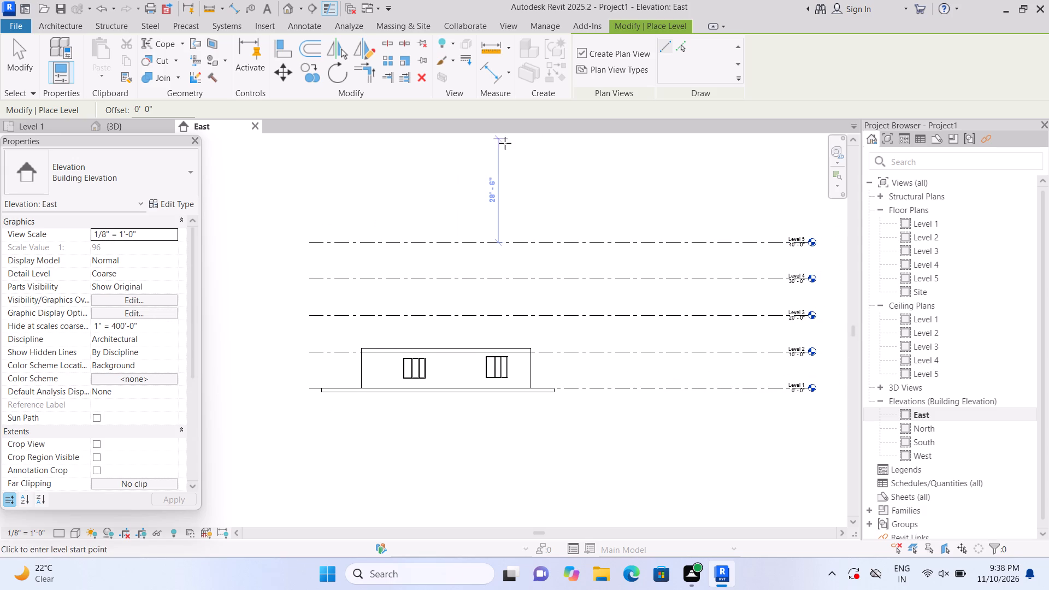
key(Escape)
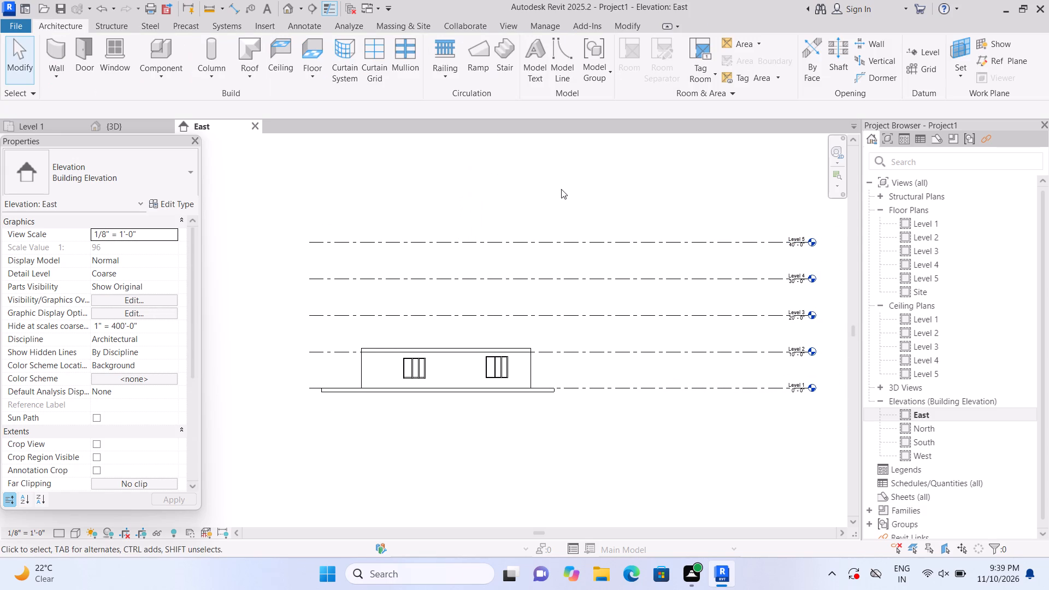
middle_drag(557, 187, 533, 202)
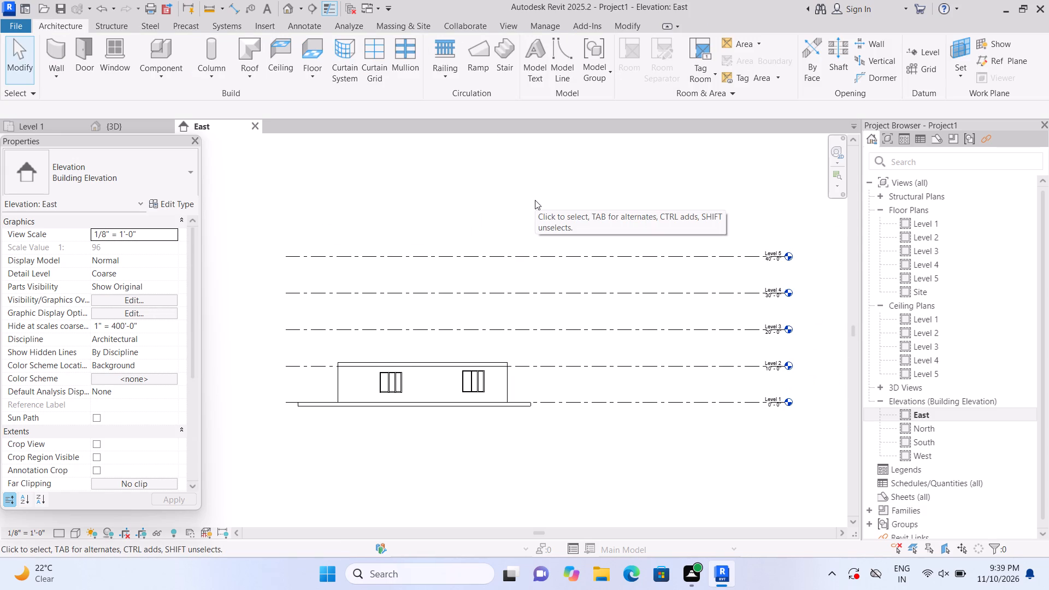
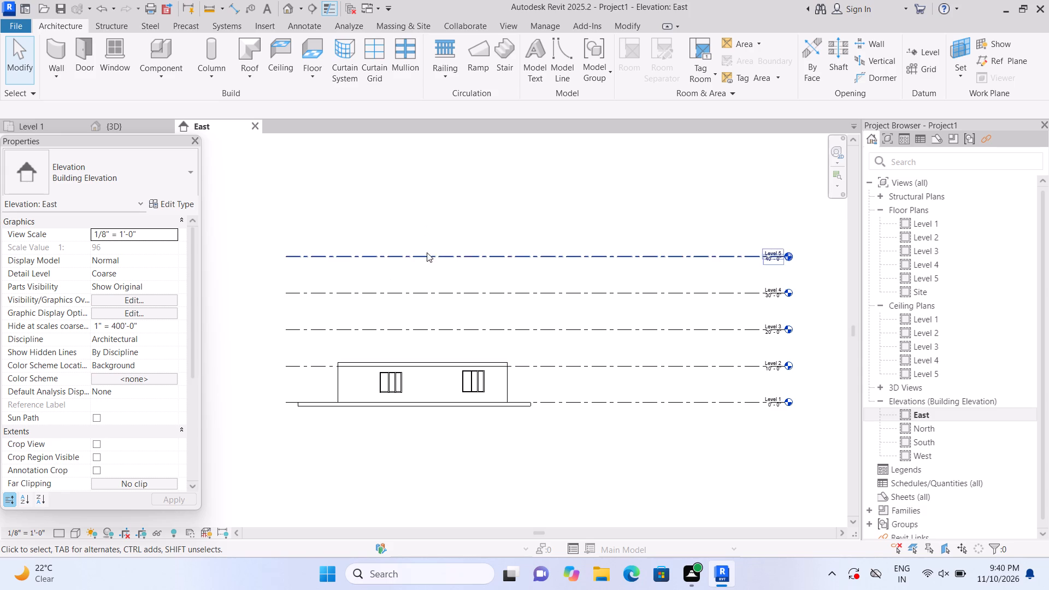
Open the Level 2 floor plan and bring the building outline into close view.
scroll(476, 235, up, 2)
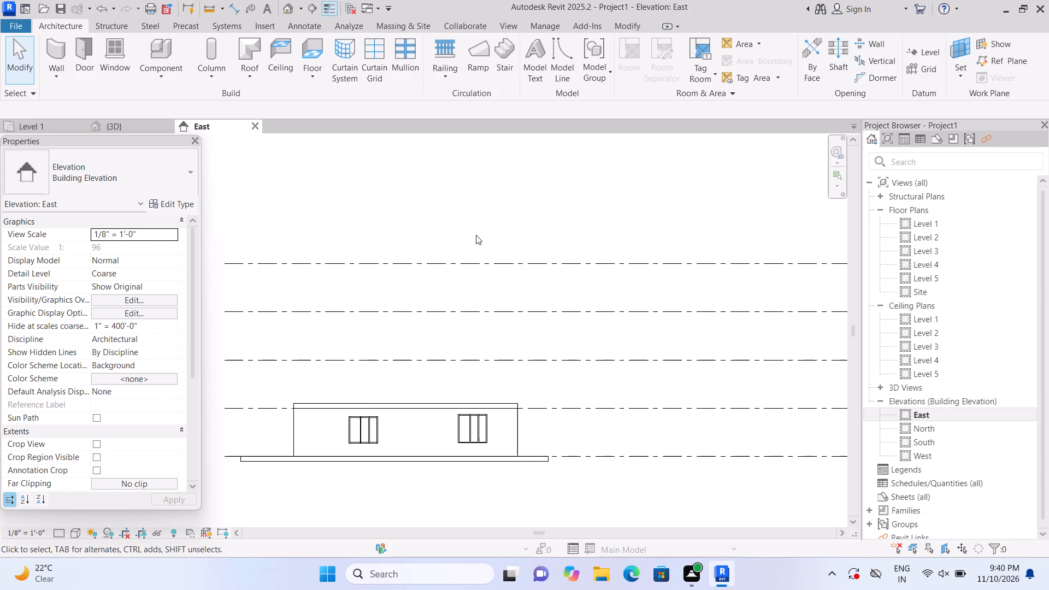
scroll(476, 235, down, 3)
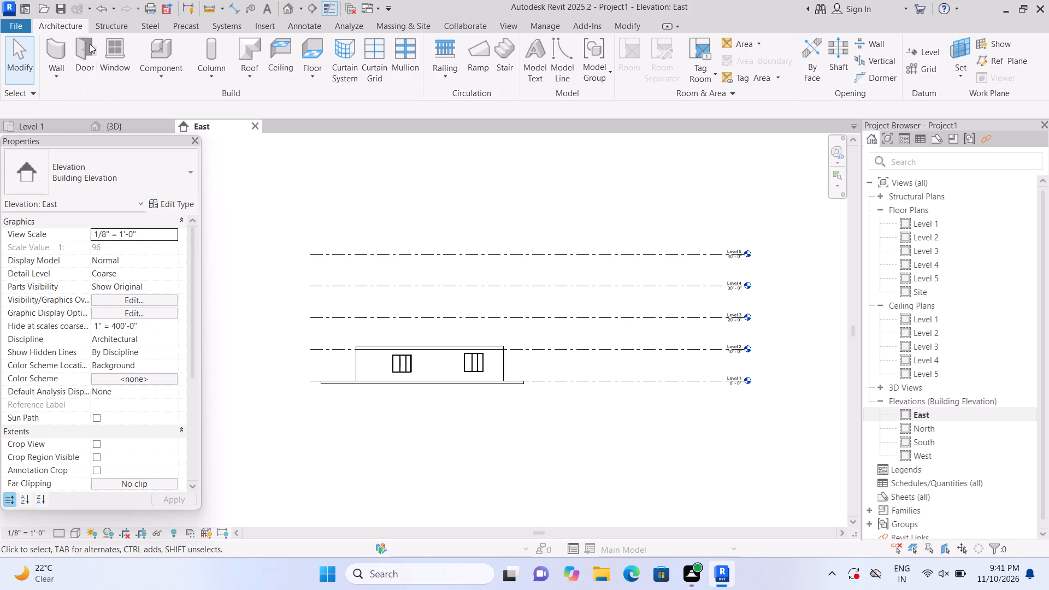
triple_click(905, 238)
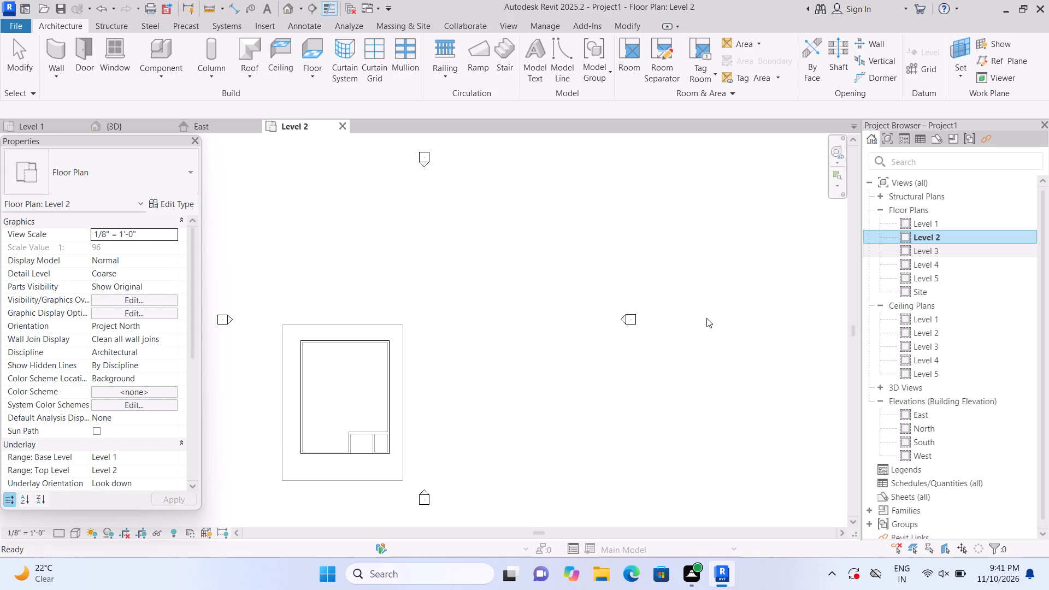
middle_drag(396, 406, 416, 400)
scroll(423, 401, up, 1)
middle_drag(429, 402, 687, 342)
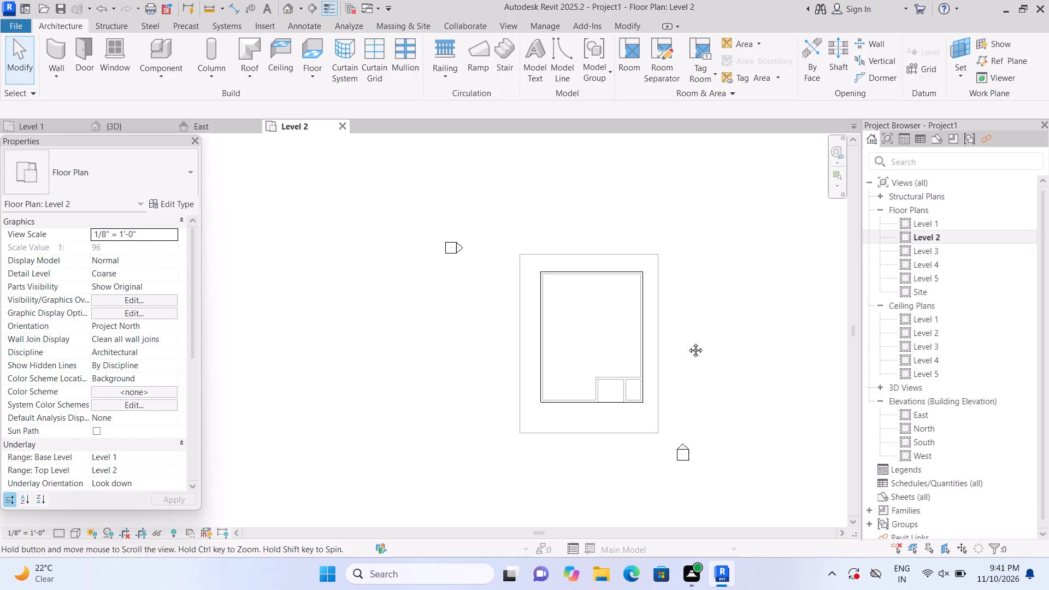
middle_drag(687, 342, 609, 358)
scroll(546, 445, up, 1)
scroll(539, 385, up, 3)
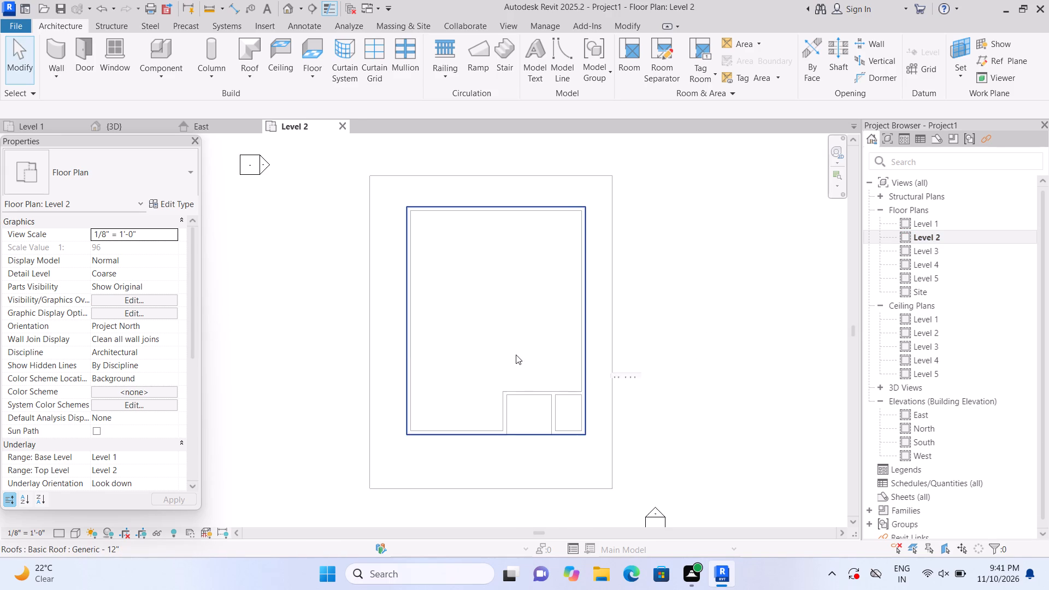
Draw a Basic Wall 9" on Level 2 along the building's north side, from the northwest corner to the northeast corner on the wall centerline.
click(57, 58)
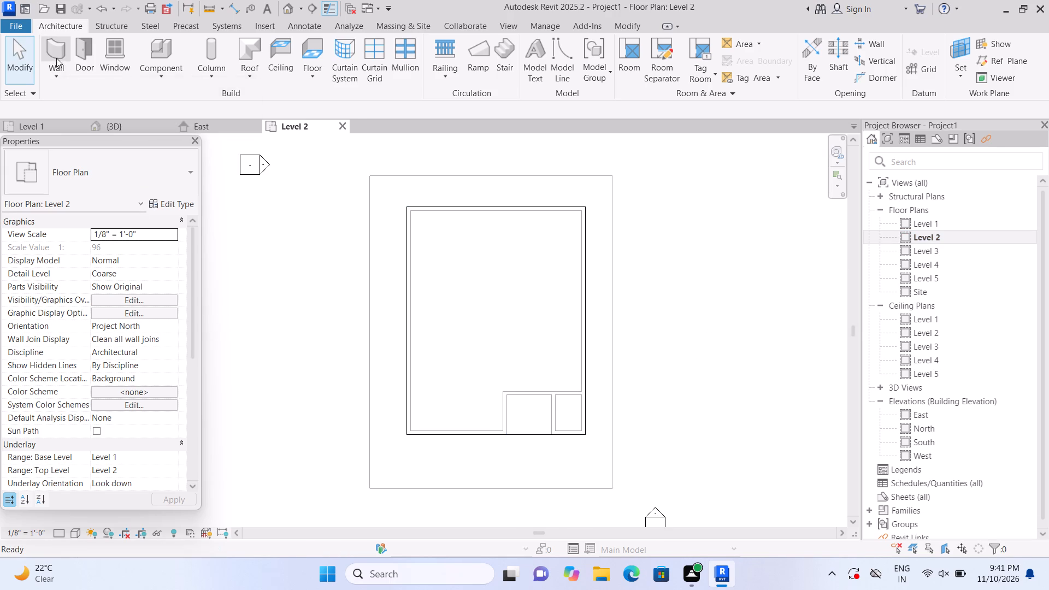
double_click(156, 173)
scroll(123, 311, up, 5)
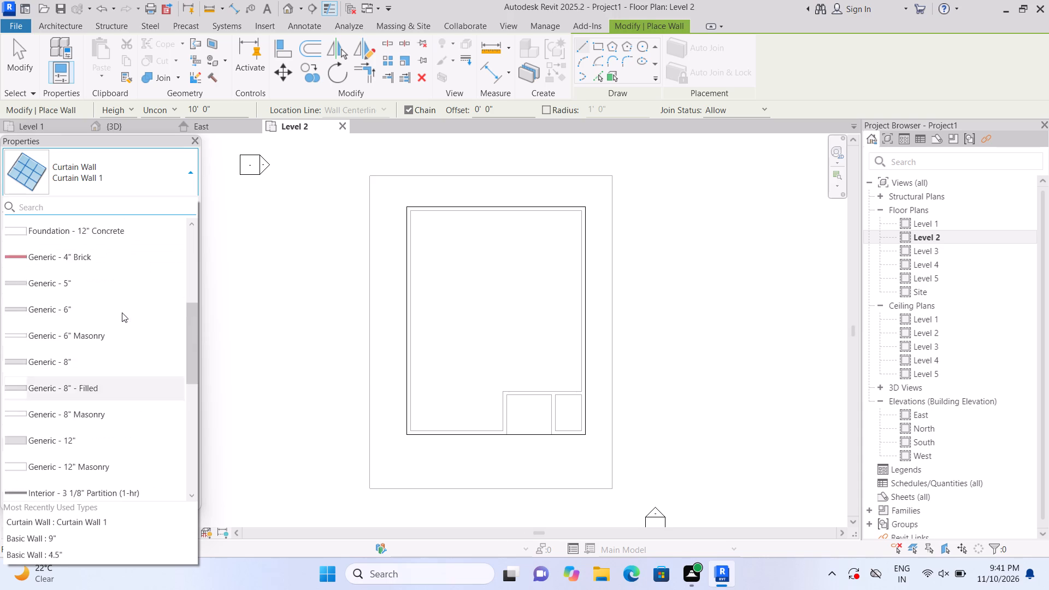
scroll(122, 312, up, 7)
click(119, 280)
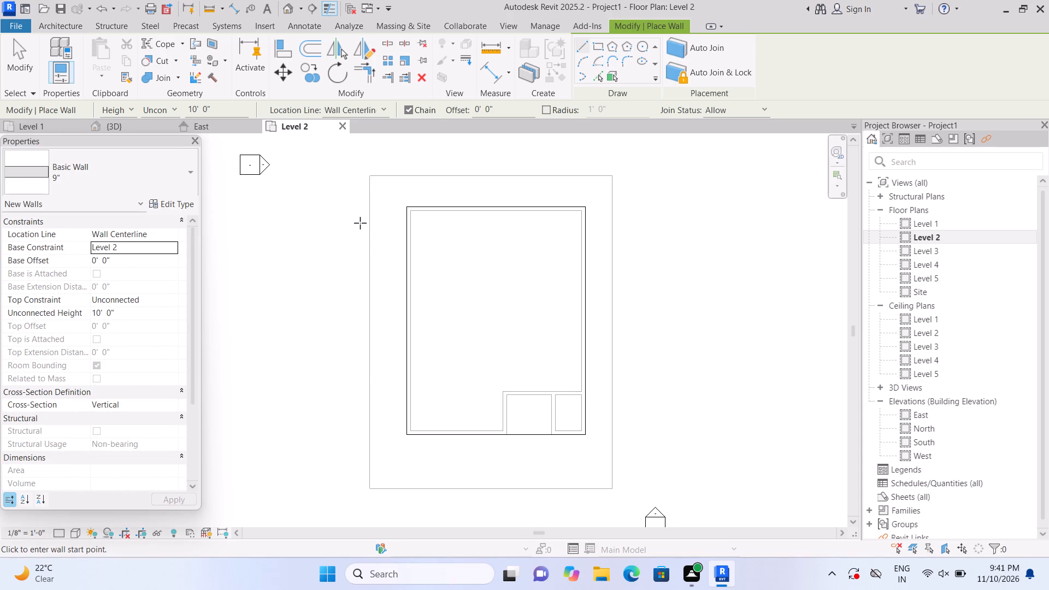
scroll(391, 228, up, 2)
scroll(470, 210, up, 7)
scroll(412, 200, up, 1)
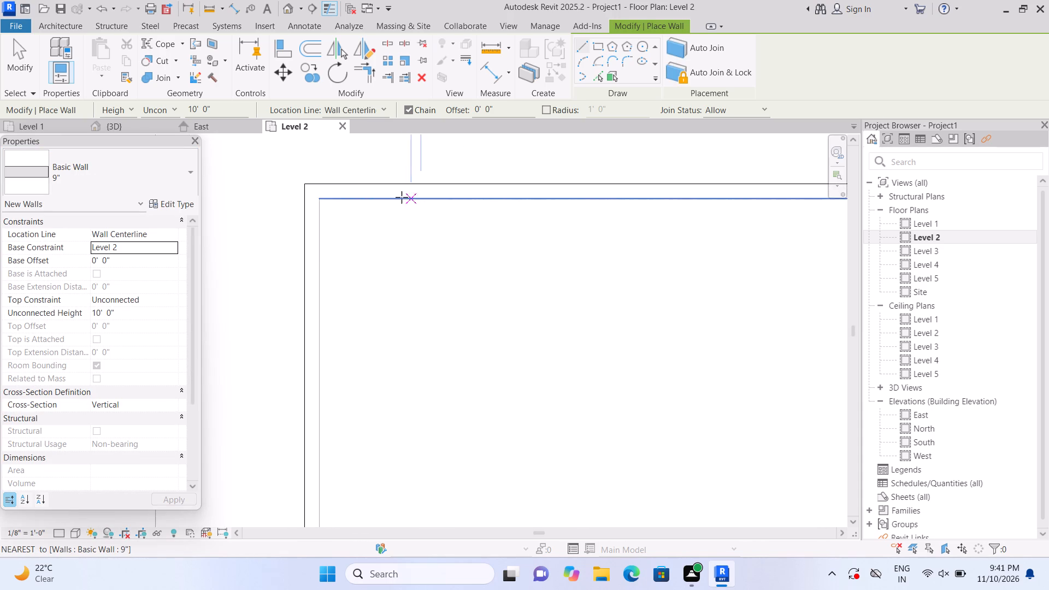
click(309, 192)
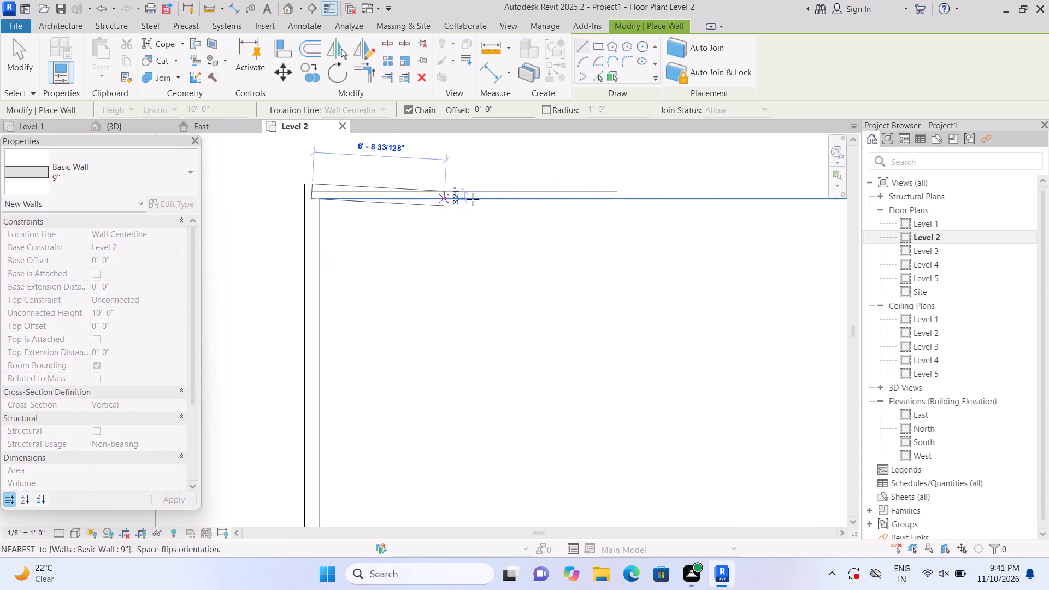
scroll(704, 180, down, 2)
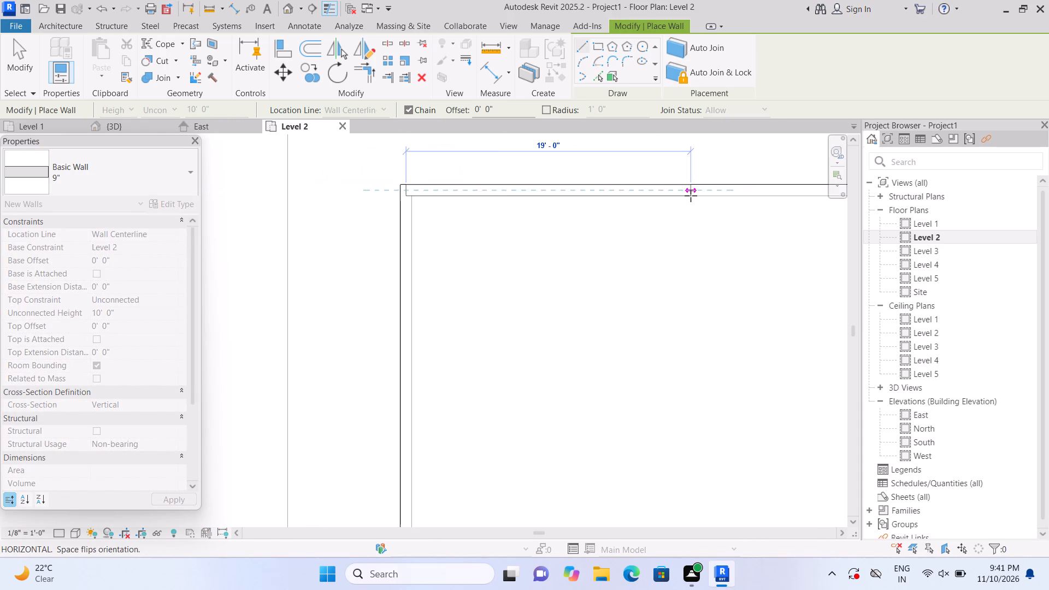
scroll(691, 196, down, 7)
scroll(794, 208, up, 1)
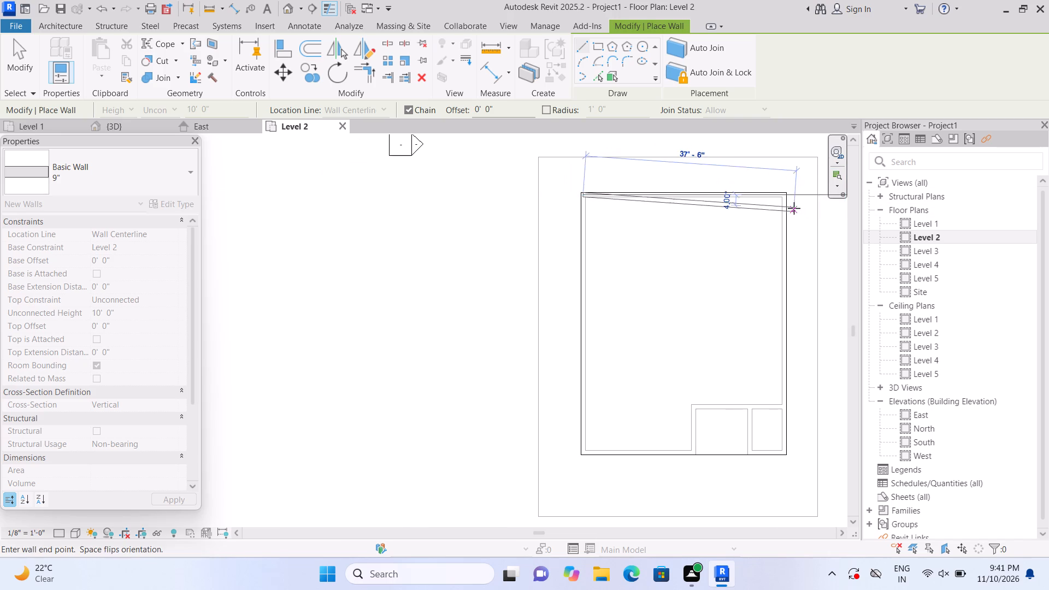
scroll(794, 208, up, 13)
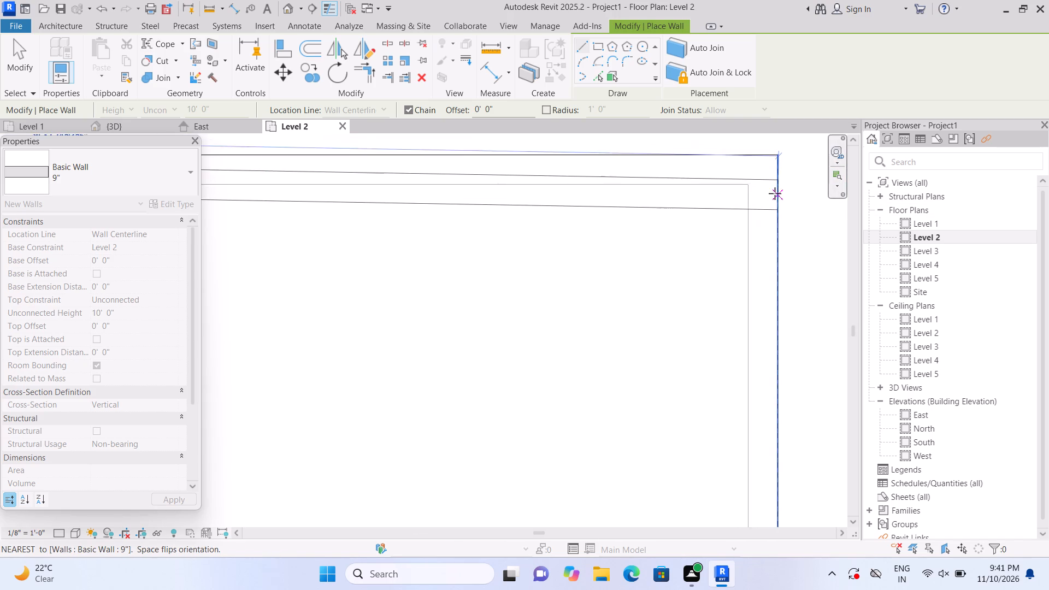
scroll(775, 193, up, 2)
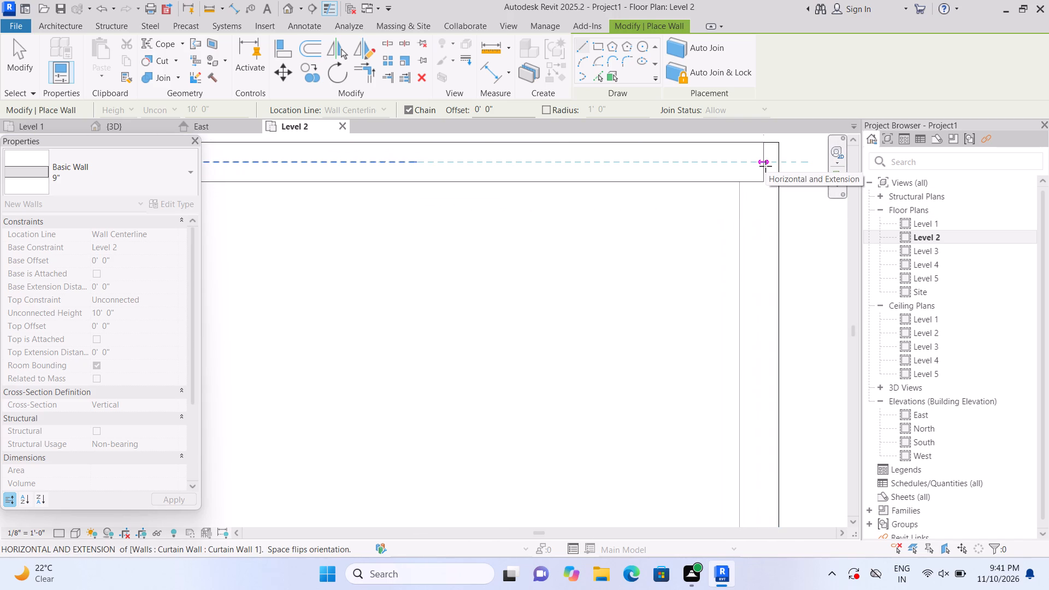
click(765, 166)
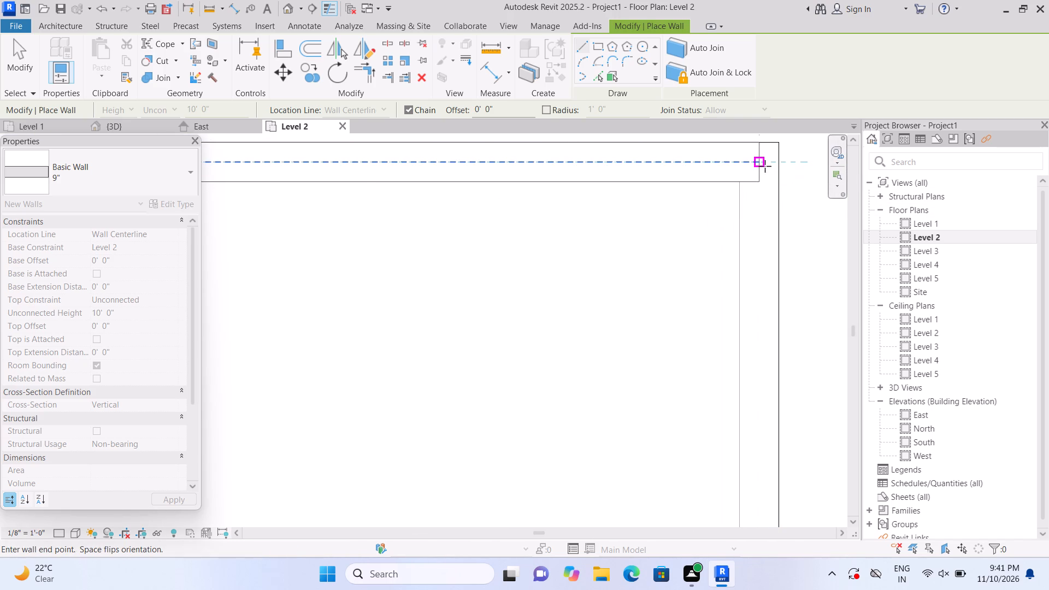
Continue the 9" wall down the building's east side to the southeast corner, following the centerline of the wall below.
scroll(764, 290, down, 7)
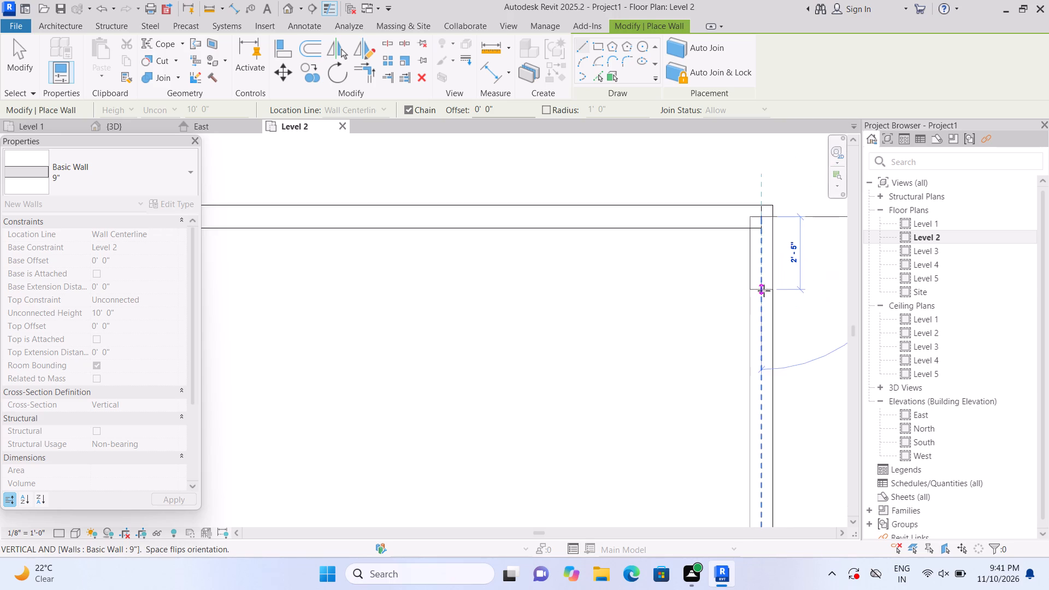
middle_drag(748, 445, 762, 261)
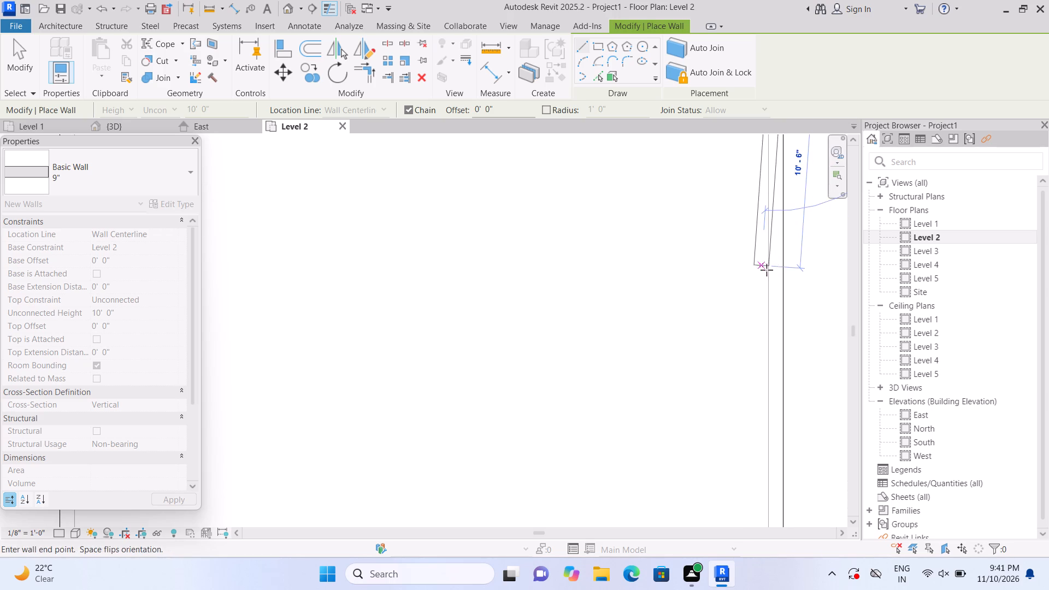
scroll(775, 415, up, 1)
middle_drag(768, 410, 740, 259)
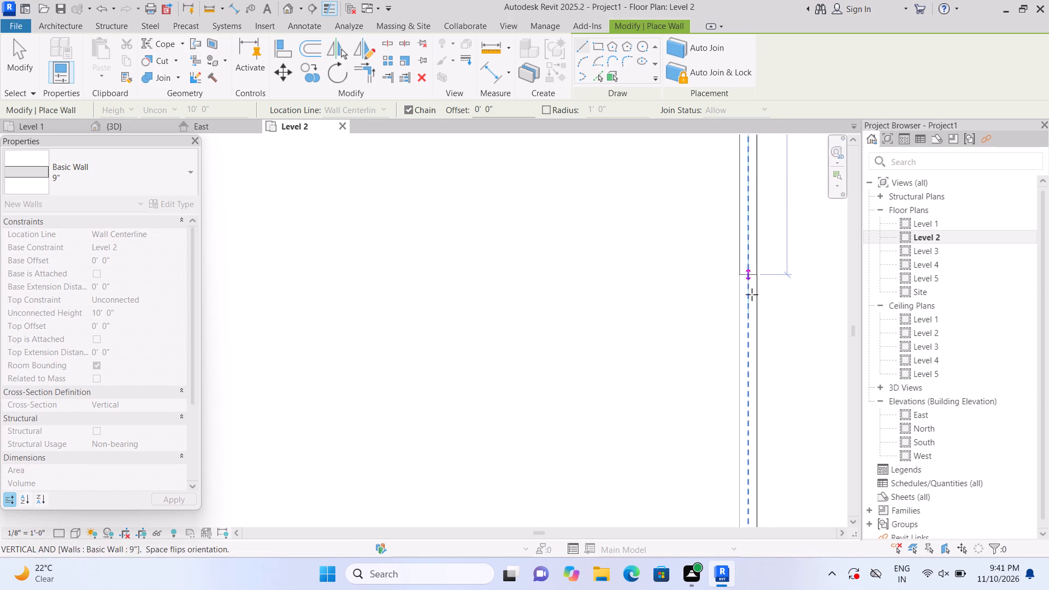
scroll(752, 430, up, 2)
middle_drag(752, 429, 730, 192)
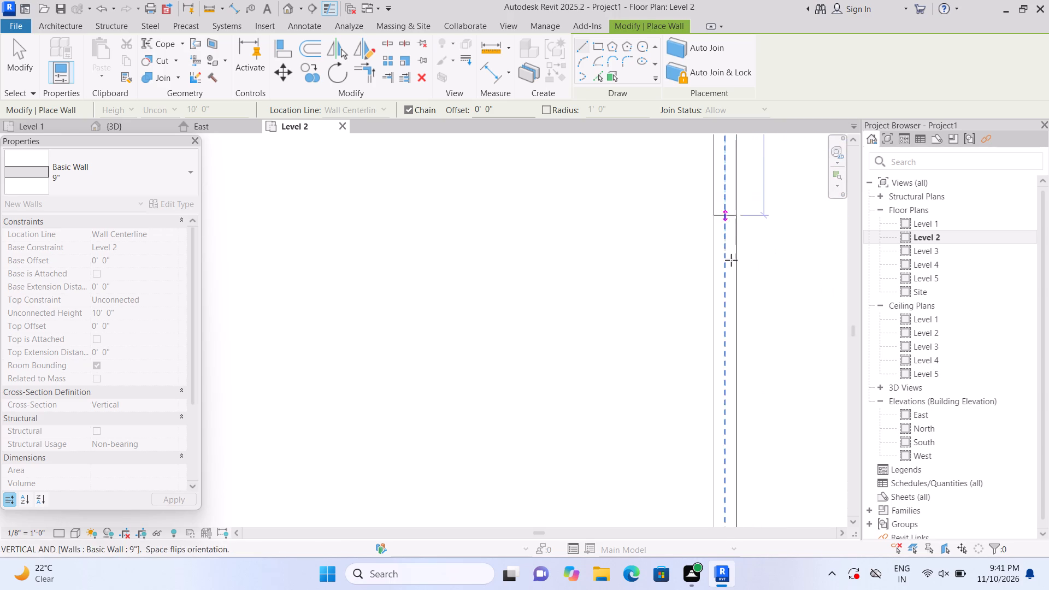
scroll(723, 472, down, 7)
middle_drag(724, 476, 722, 432)
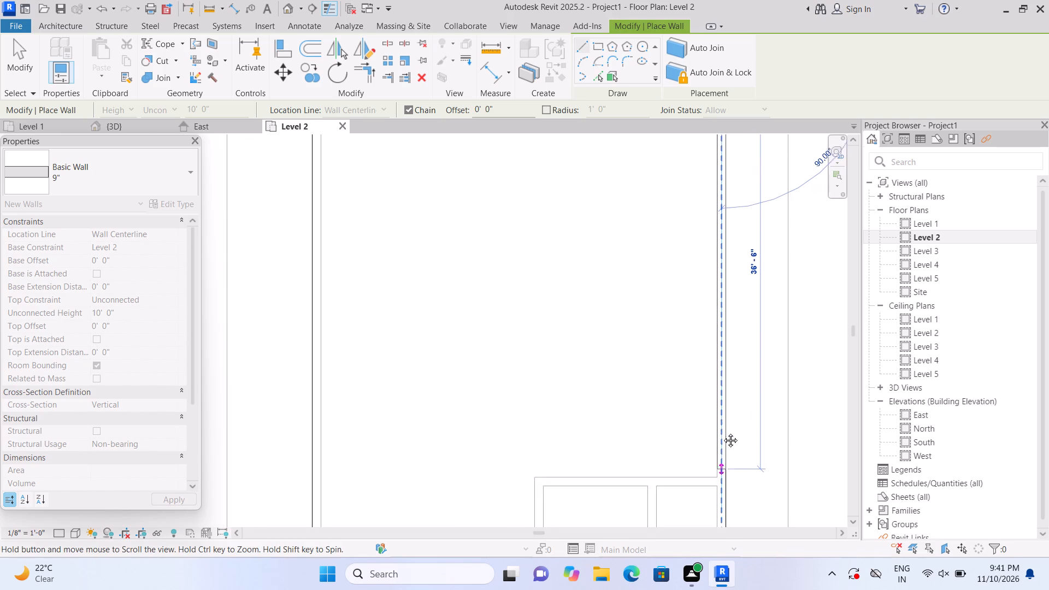
middle_drag(722, 432, 721, 273)
scroll(717, 300, up, 5)
scroll(721, 357, up, 1)
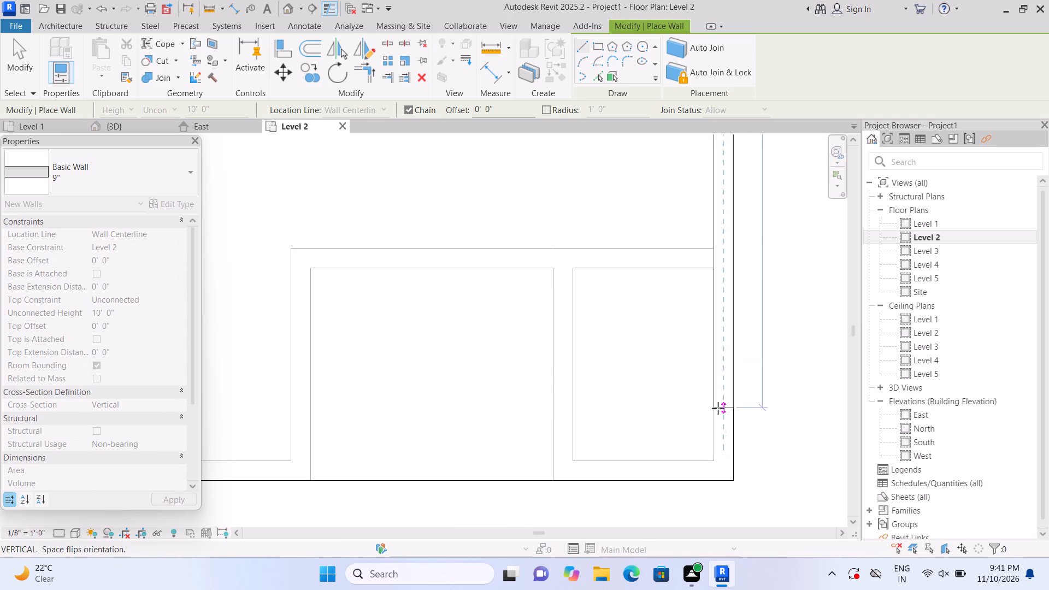
scroll(721, 459, up, 2)
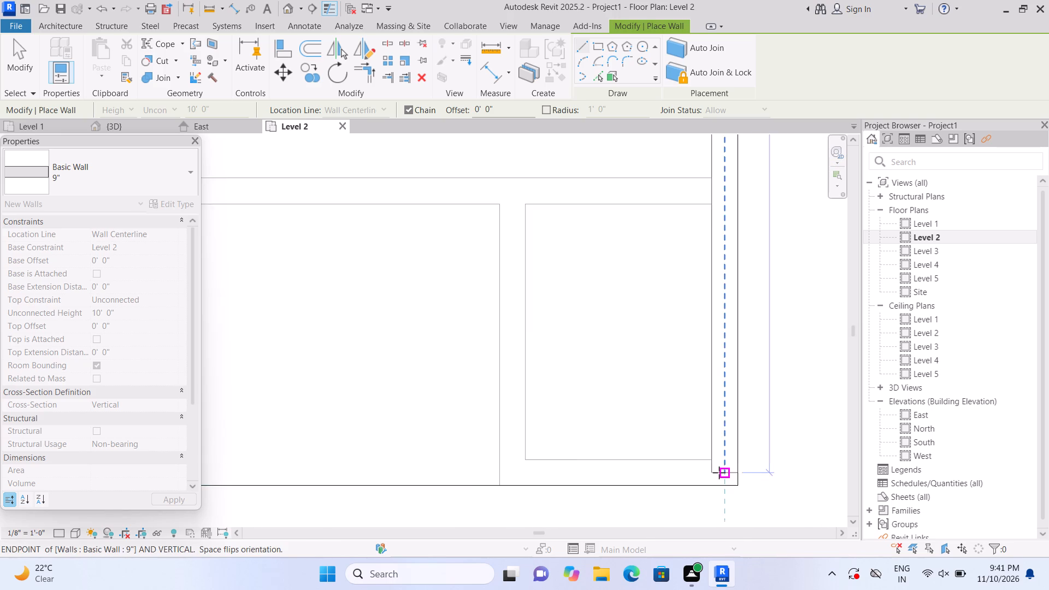
scroll(719, 473, up, 3)
click(718, 469)
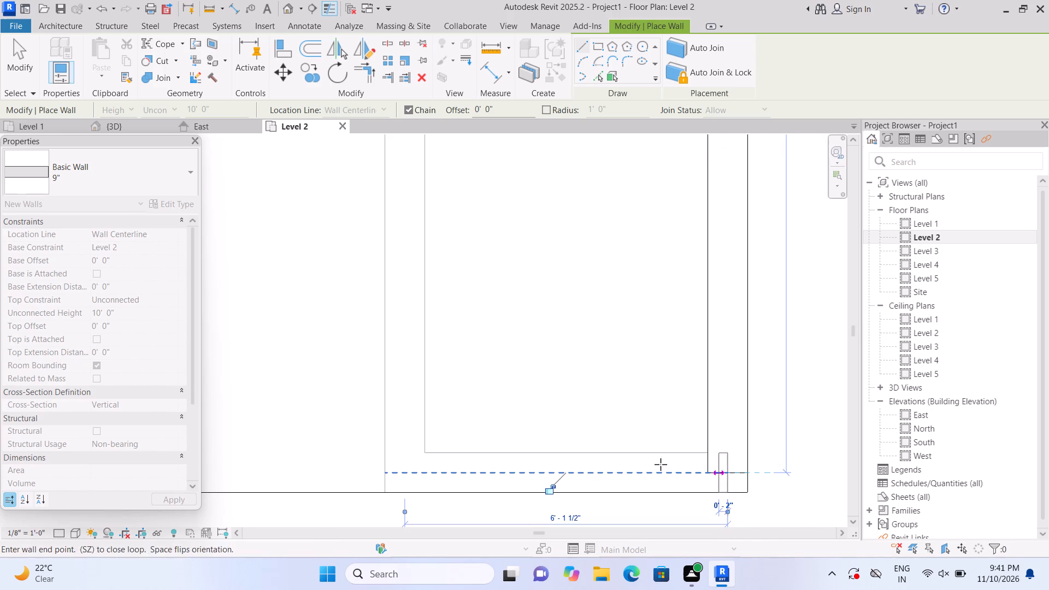
Continue the 9" wall 6'-1 1/2" west along the south side, and 8'-1 1/2" north over the partition between the two small rooms.
scroll(426, 462, down, 8)
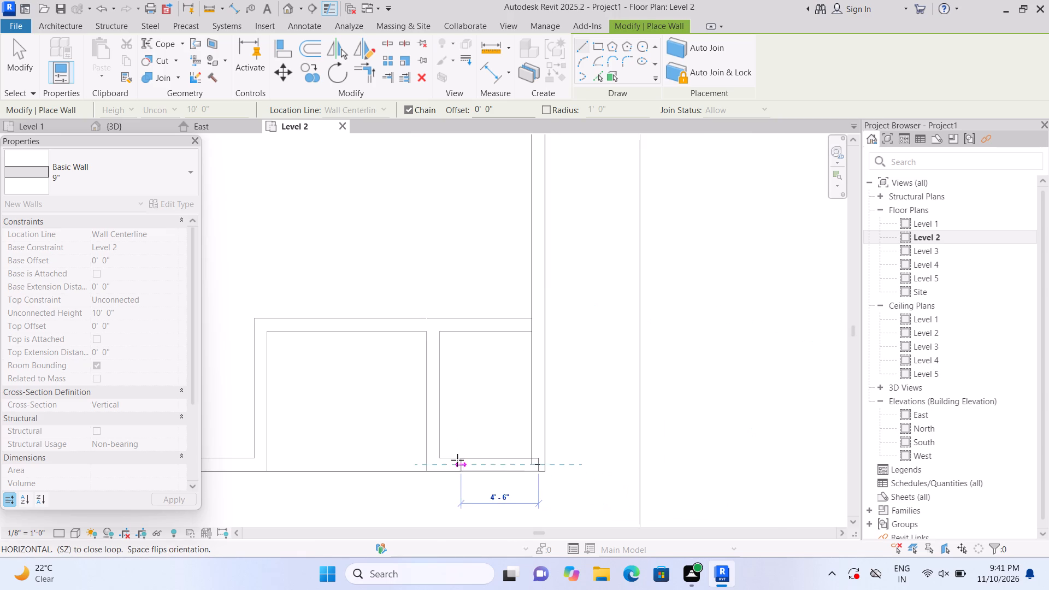
scroll(444, 465, up, 5)
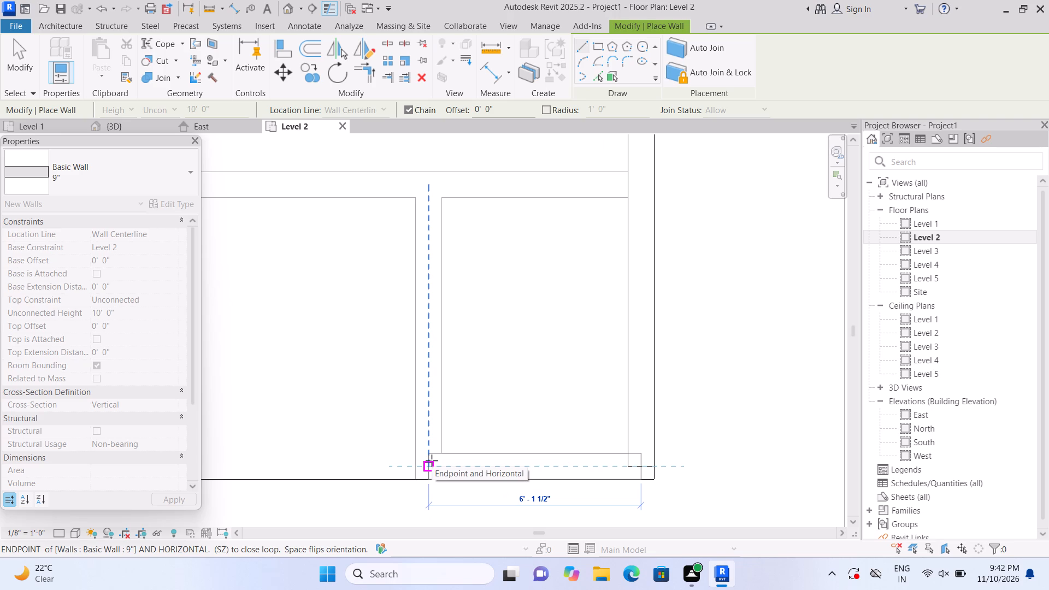
click(432, 461)
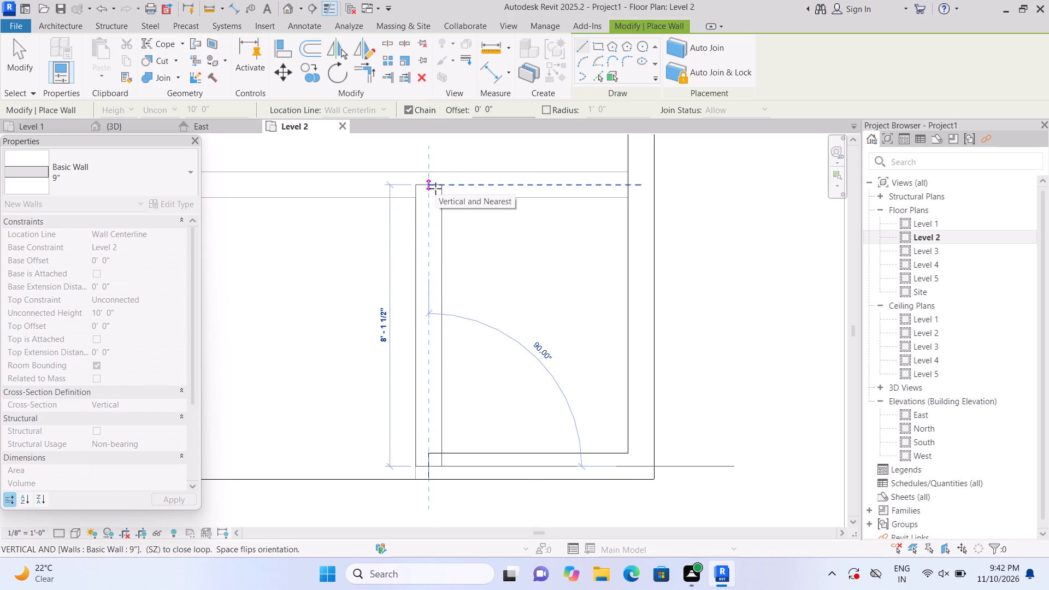
click(435, 188)
Continue the 9" wall 10'-0" west over the larger small room's north wall, and 8'-1 1/2" south to the building's south wall centerline.
scroll(302, 192, down, 5)
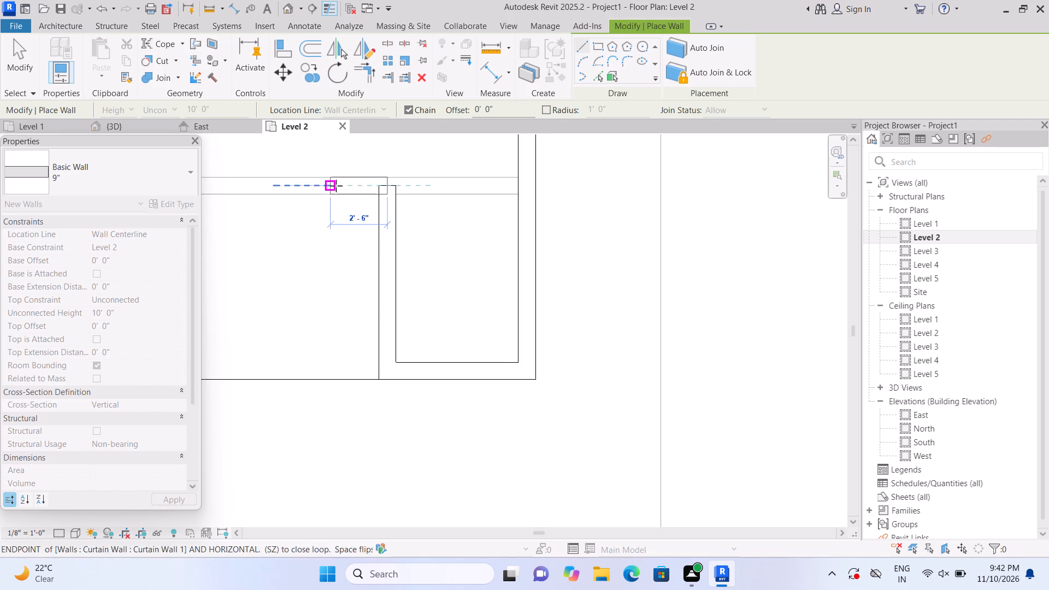
scroll(336, 186, down, 1)
middle_drag(297, 177, 559, 189)
scroll(513, 204, up, 5)
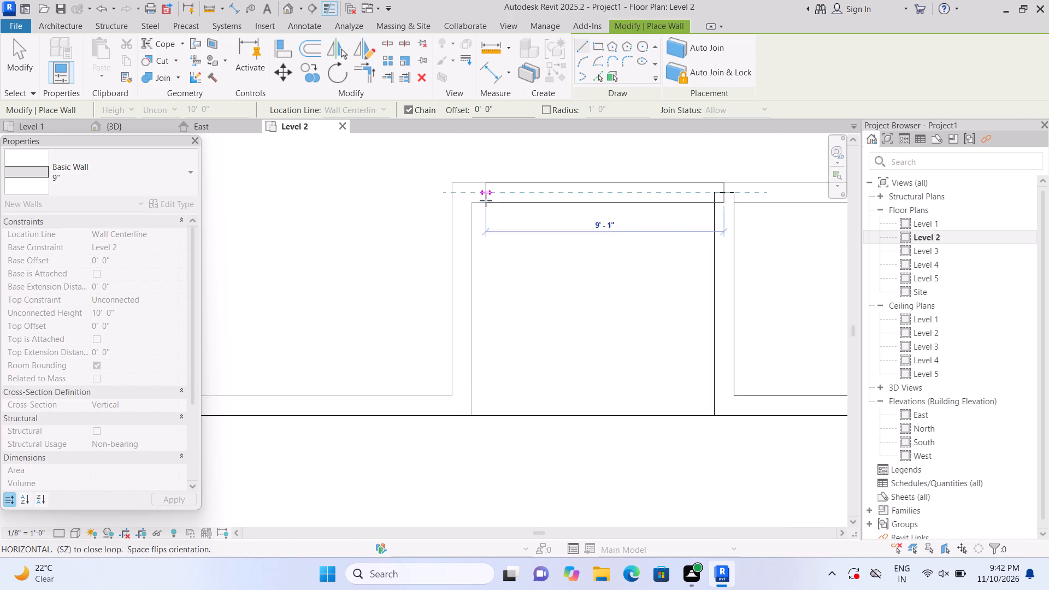
scroll(486, 200, up, 2)
click(453, 192)
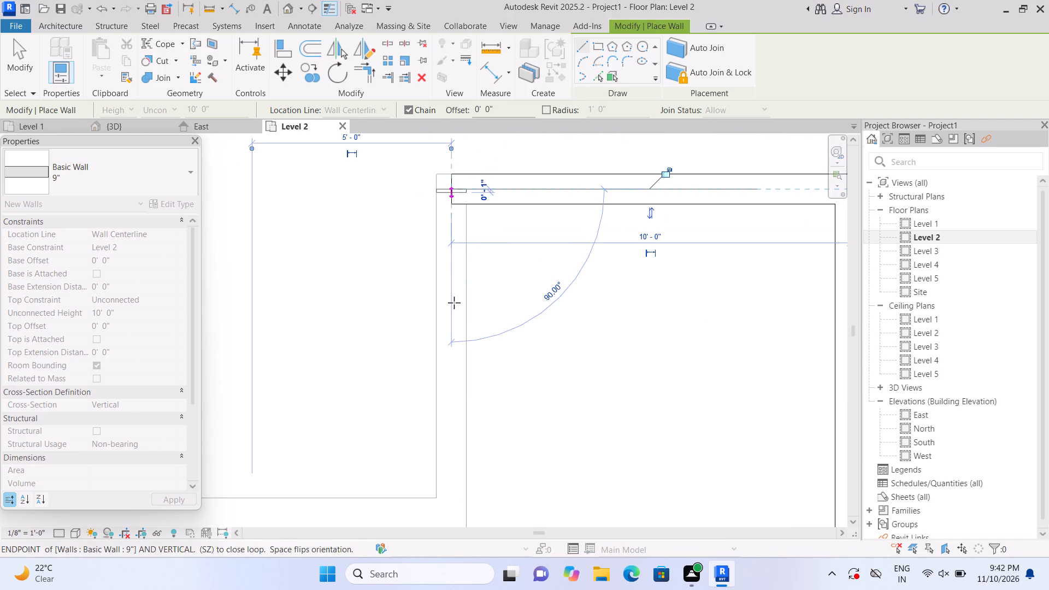
middle_drag(447, 343, 448, 238)
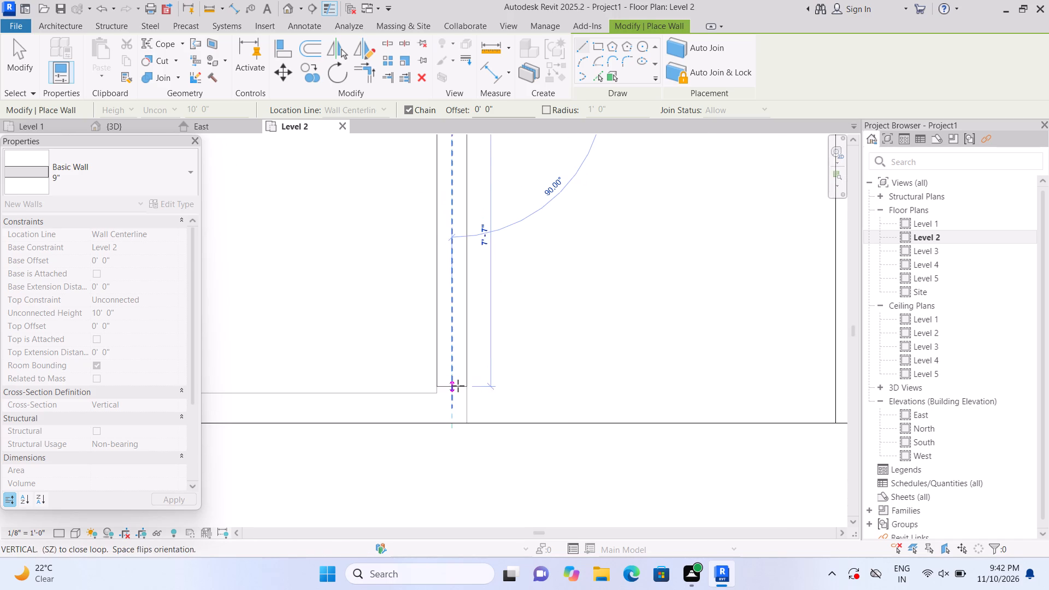
scroll(458, 387, up, 3)
click(451, 415)
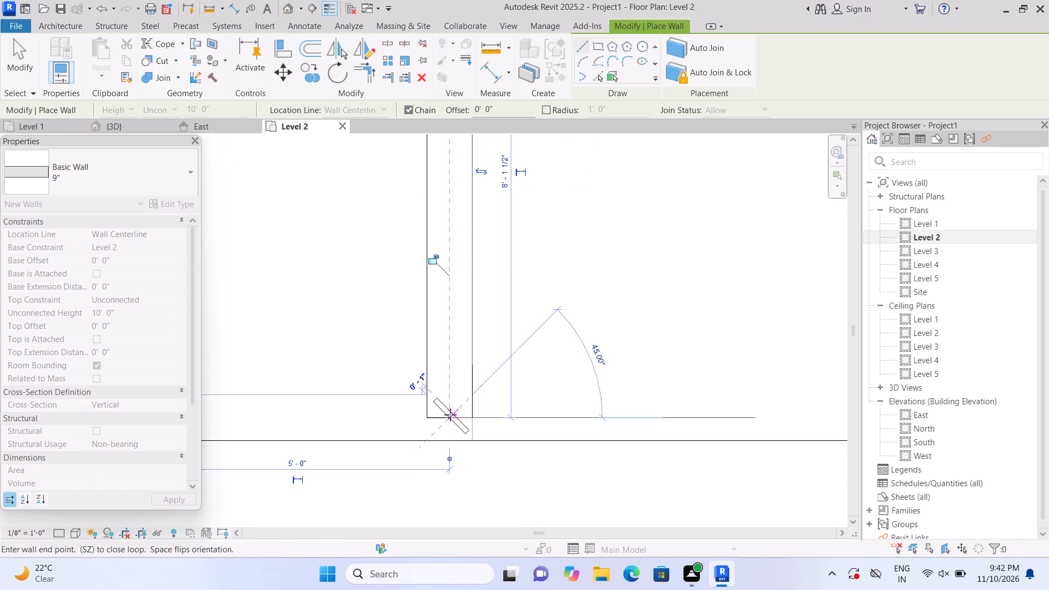
Continue the 9" wall west along the building's south side to the southwest corner, on the centerline of the wall below.
middle_drag(323, 419, 810, 408)
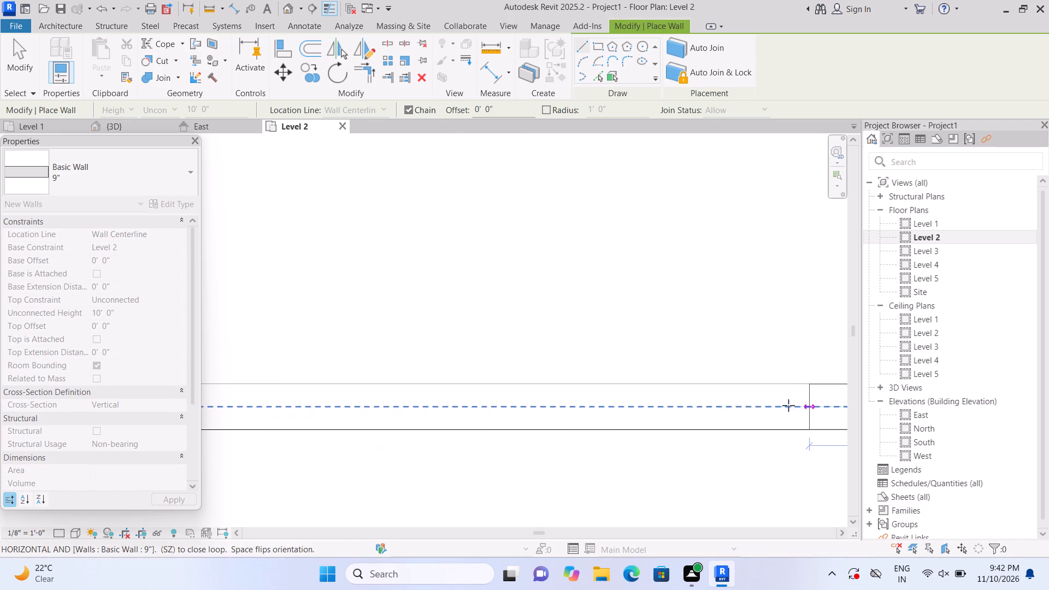
scroll(766, 405, up, 1)
scroll(316, 404, down, 12)
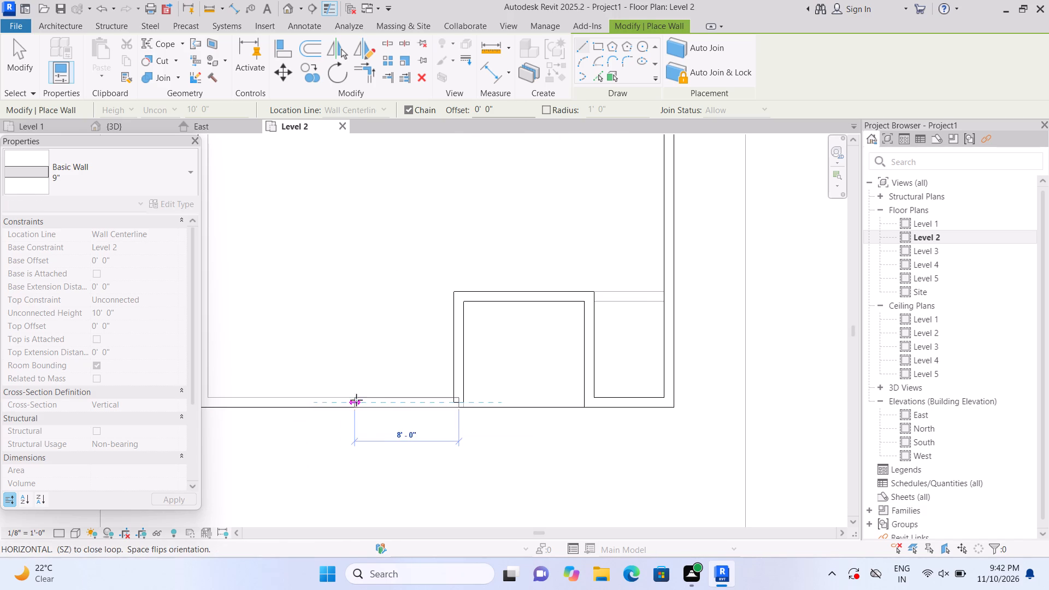
middle_drag(282, 392, 598, 373)
scroll(567, 378, up, 7)
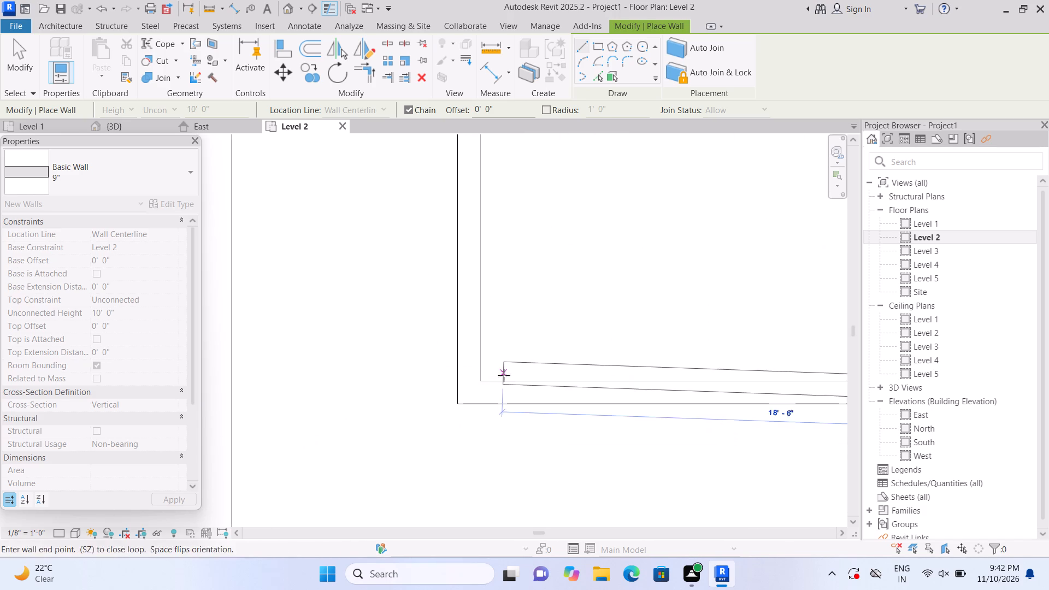
scroll(504, 375, up, 3)
scroll(453, 398, up, 4)
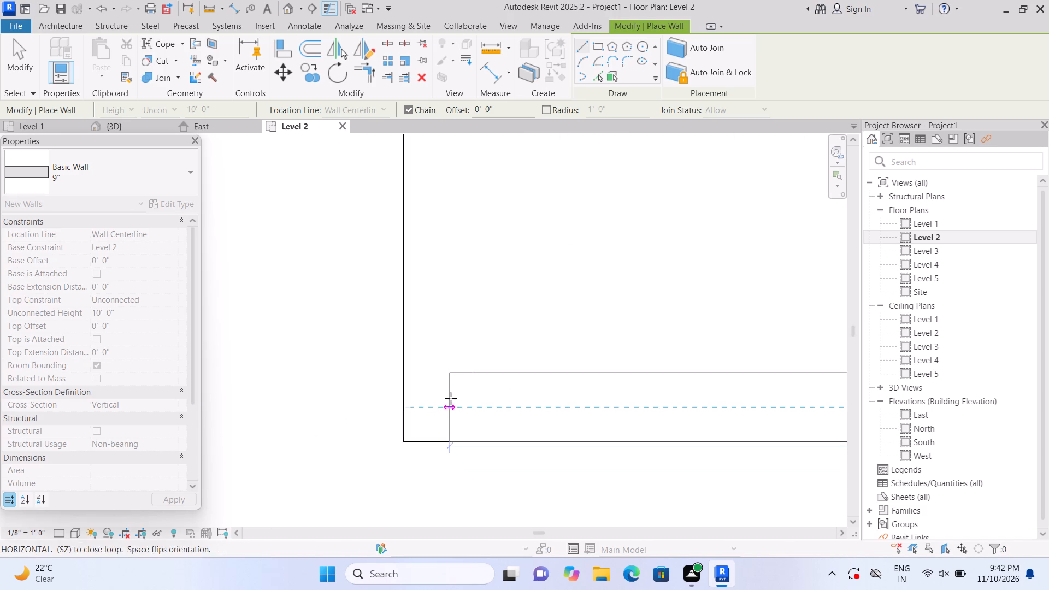
click(443, 398)
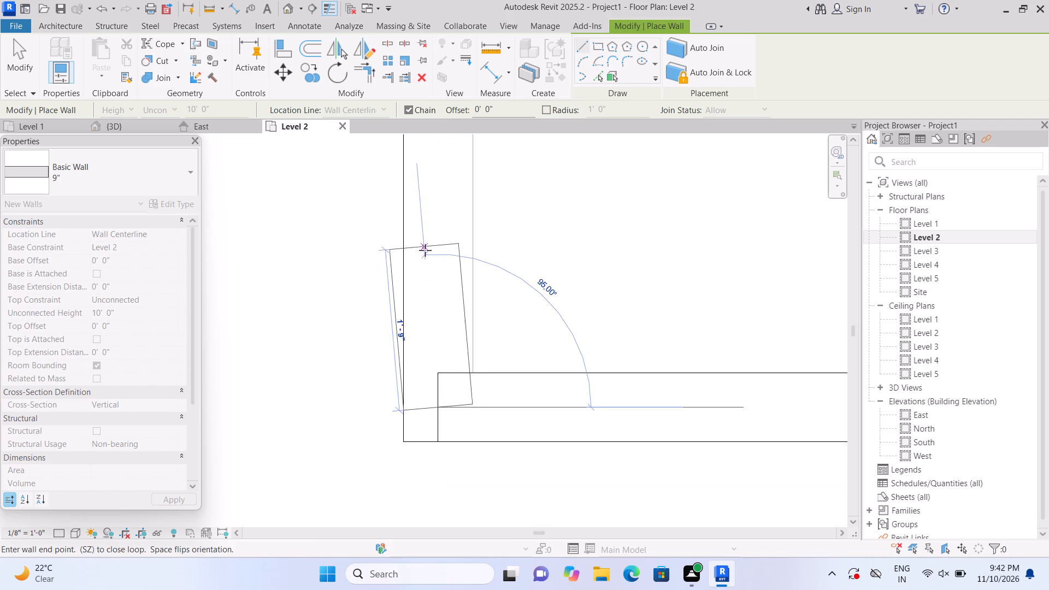
Continue the 9" wall north along the building's west side to close the loop at the northwest corner, and end the wall chain.
scroll(440, 235, up, 1)
middle_drag(443, 365, 439, 449)
scroll(454, 280, down, 4)
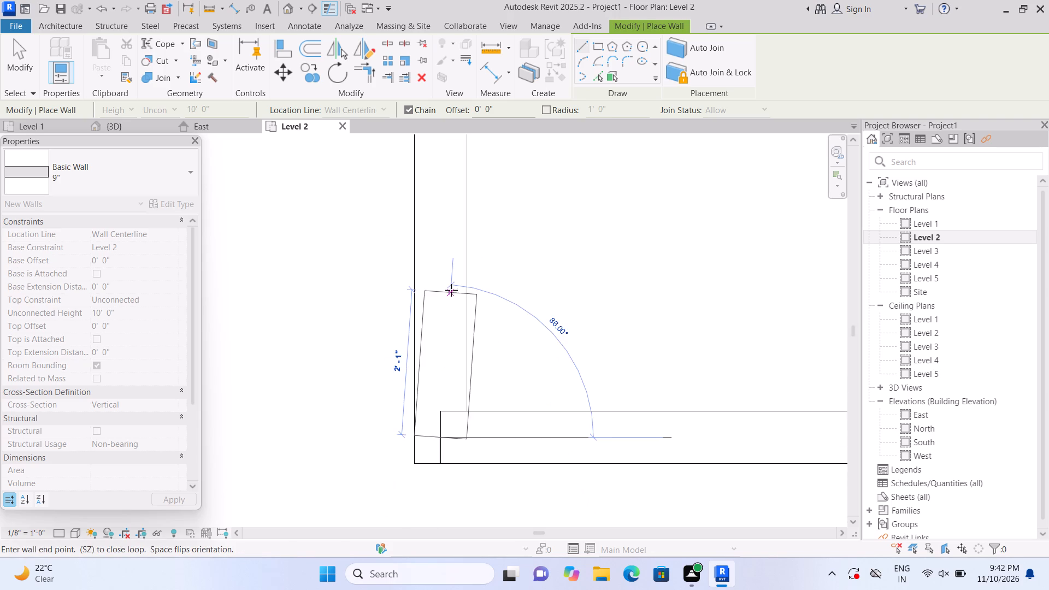
scroll(451, 290, down, 15)
scroll(445, 173, up, 1)
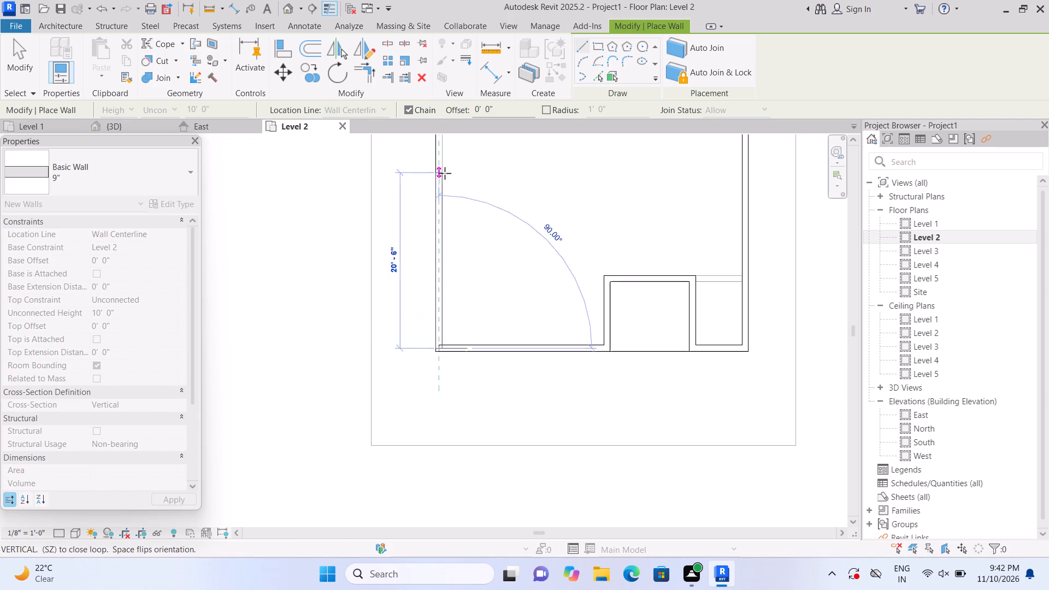
middle_drag(445, 178, 455, 498)
scroll(452, 399, up, 6)
scroll(449, 321, up, 2)
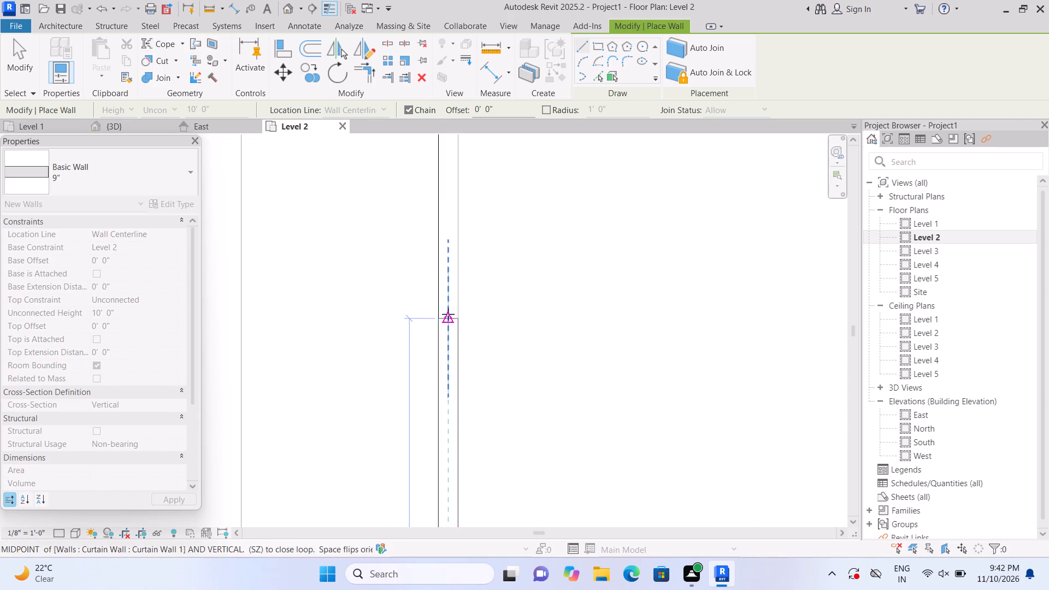
scroll(450, 266, up, 1)
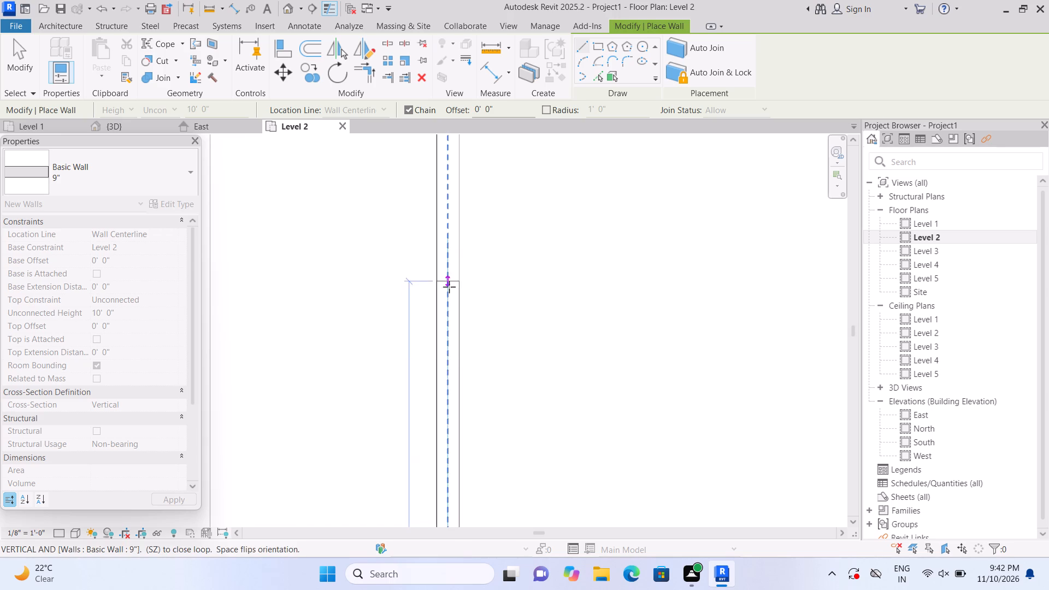
scroll(447, 299, down, 9)
scroll(439, 281, up, 12)
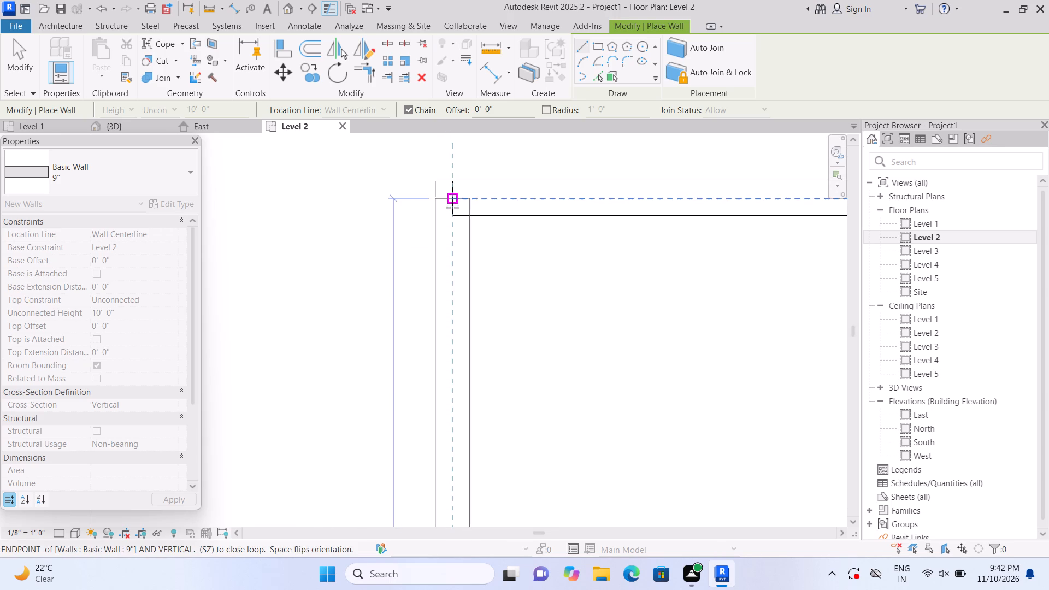
click(455, 196)
scroll(452, 204, down, 7)
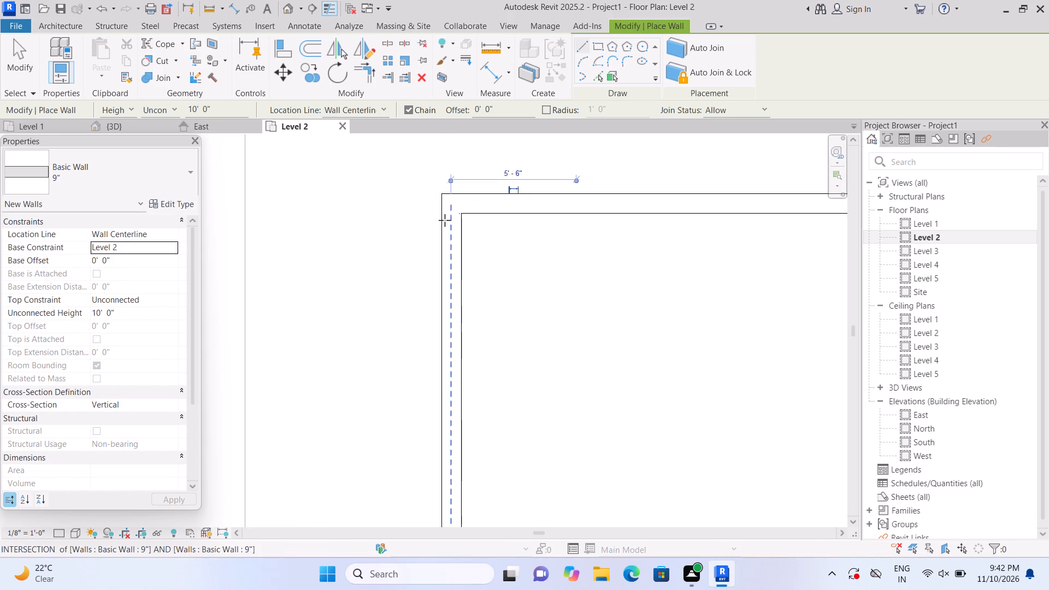
scroll(445, 220, down, 11)
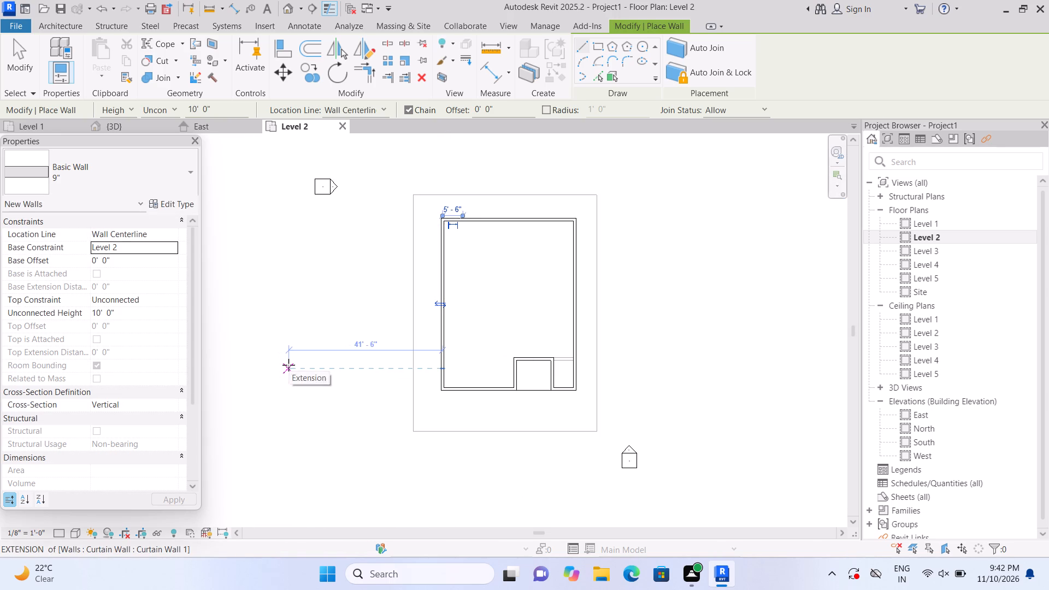
key(Escape)
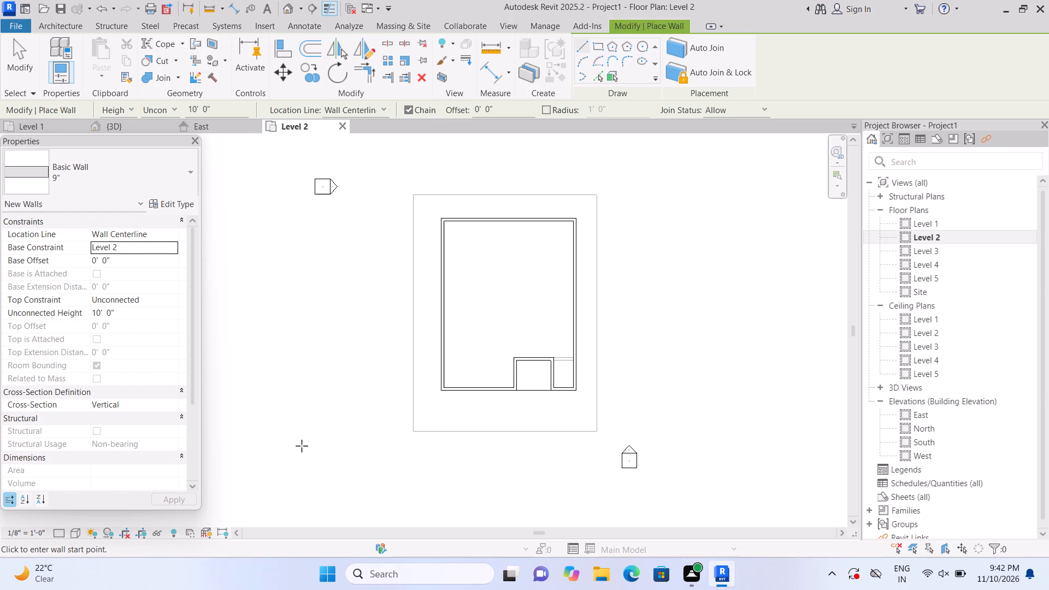
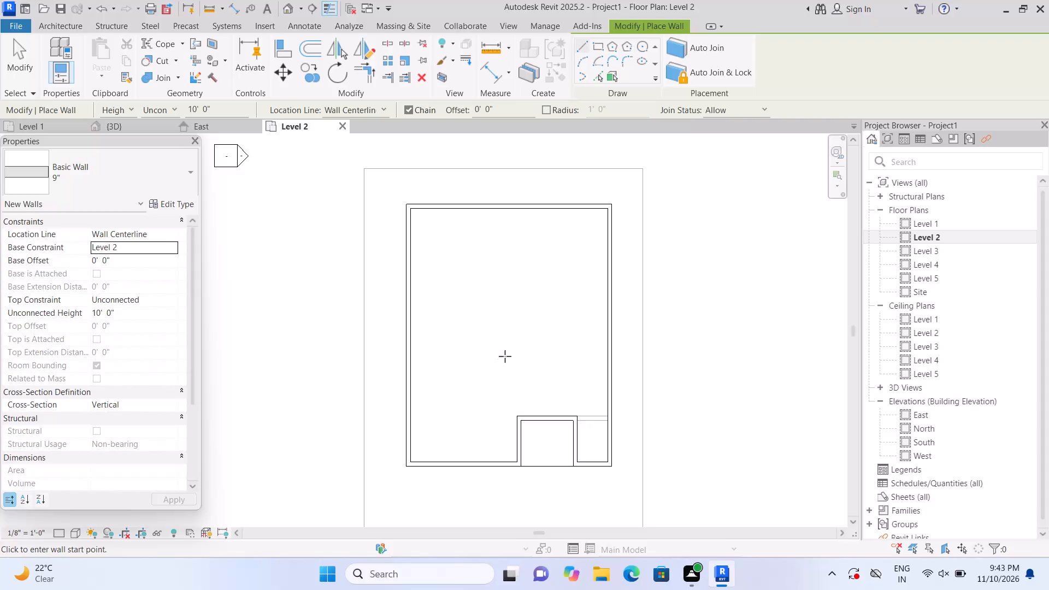
Examine the closed loop of Level 2 walls over the ground floor in the 3D view.
scroll(505, 356, down, 1)
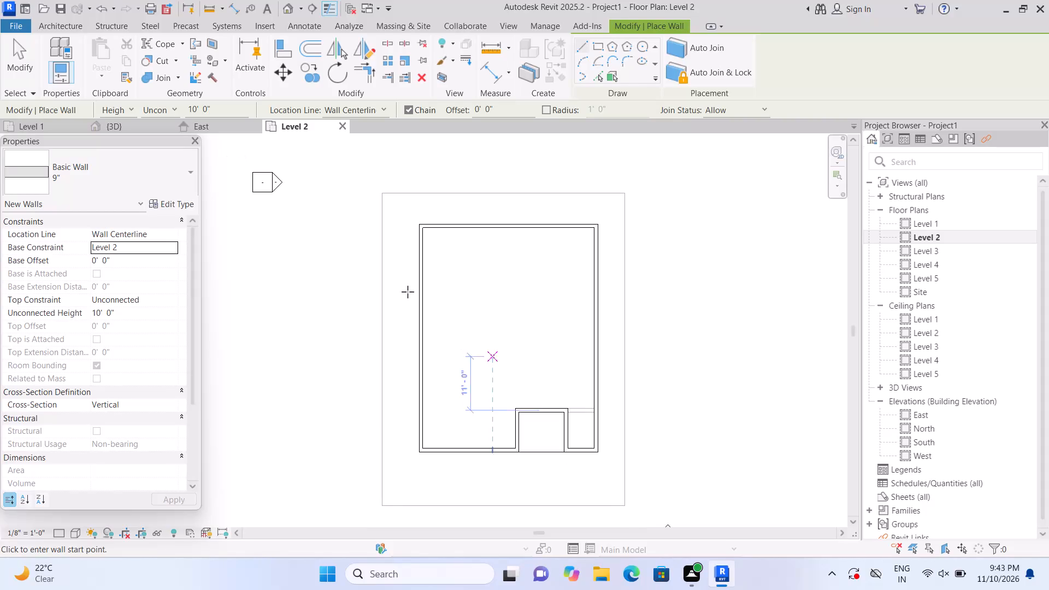
double_click(284, 5)
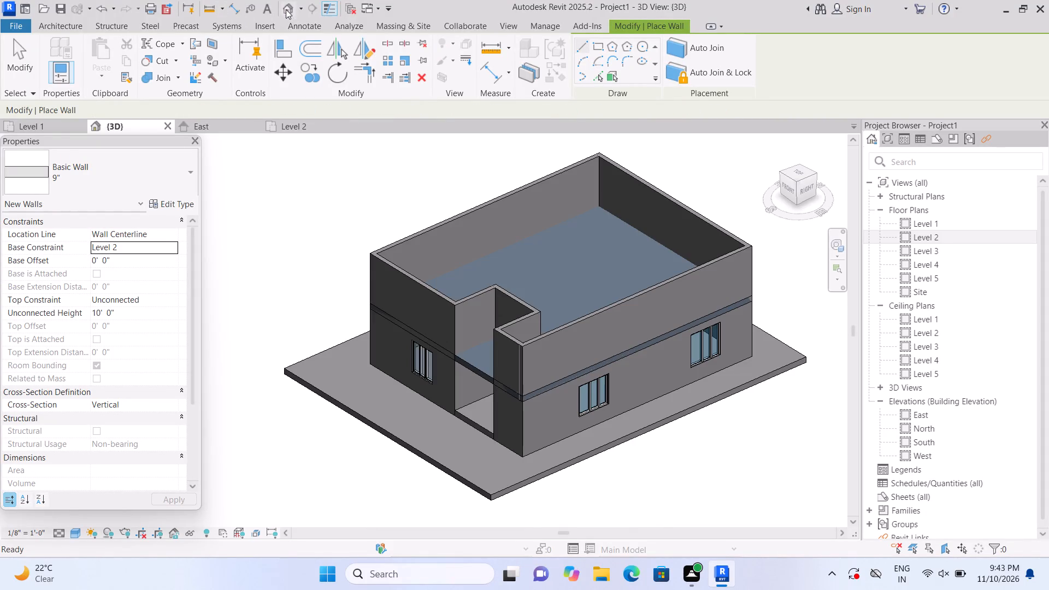
scroll(295, 160, down, 2)
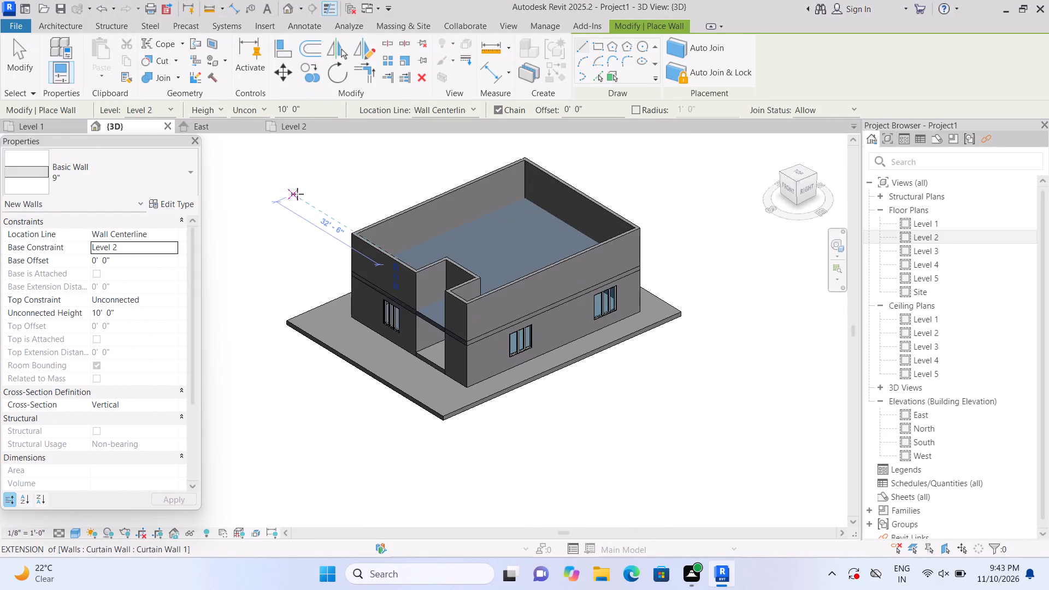
scroll(297, 194, up, 2)
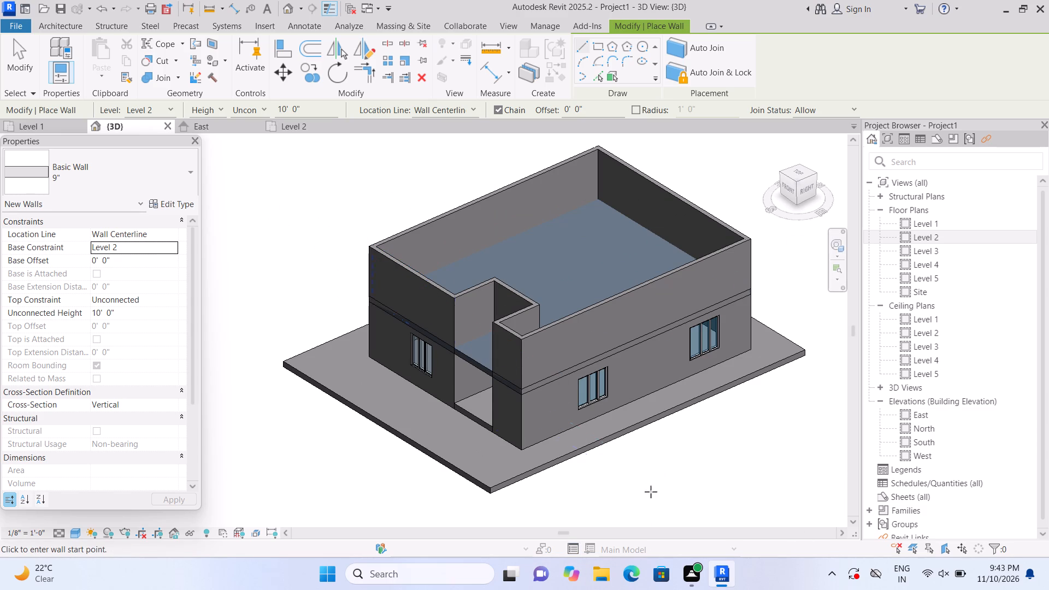
In the Level 2 floor plan, select the 9" partition wall between the two small rooms on the south side.
double_click(907, 238)
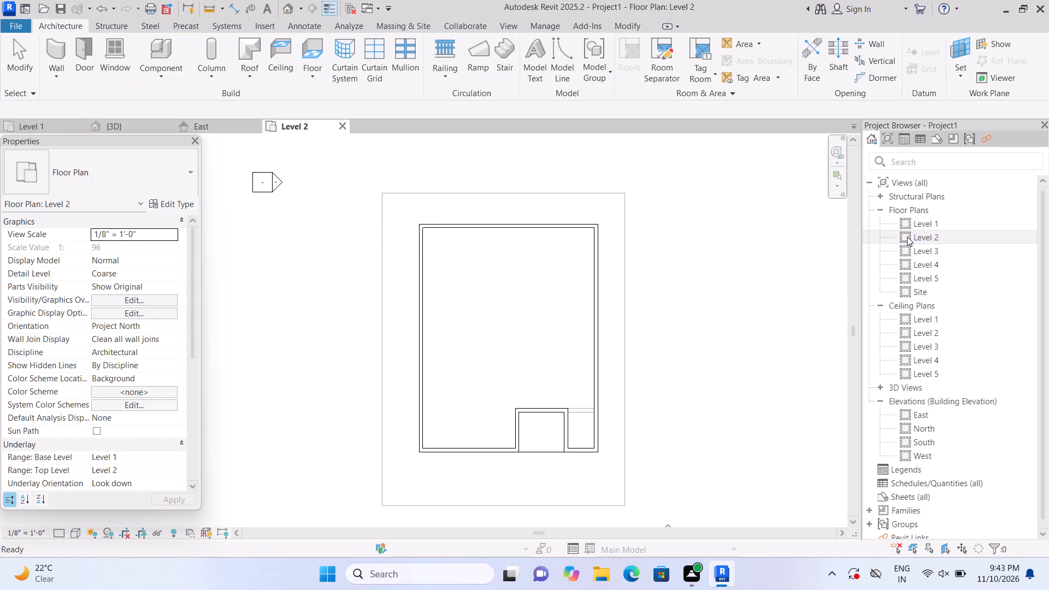
scroll(557, 548, up, 1)
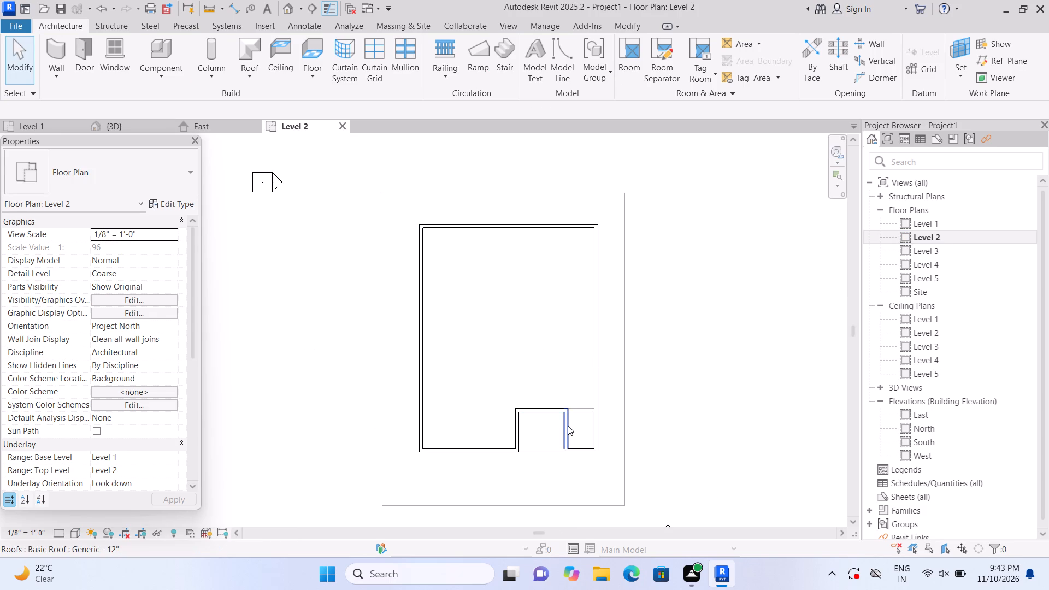
click(568, 426)
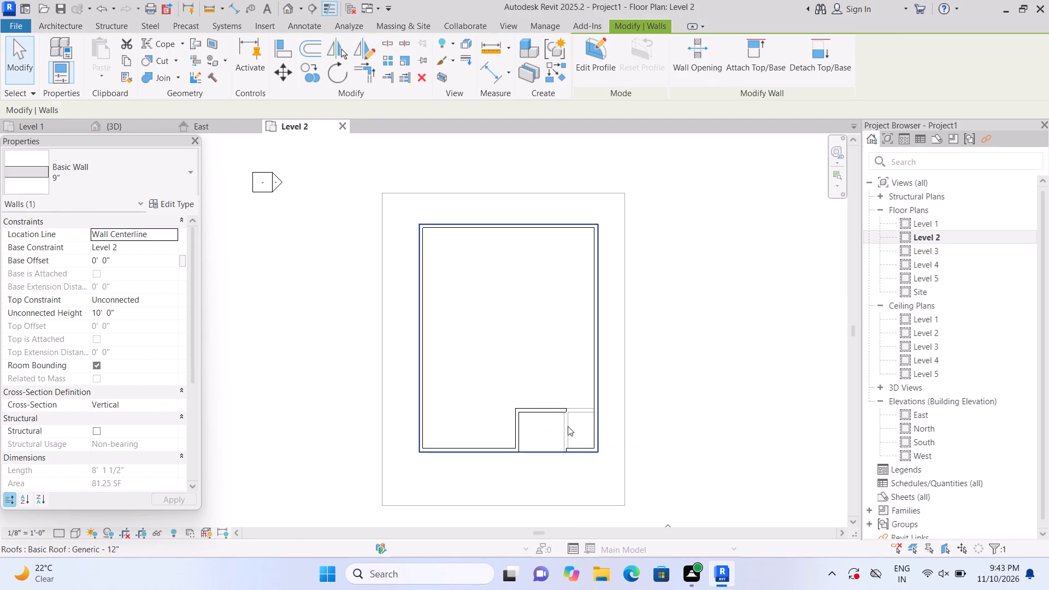
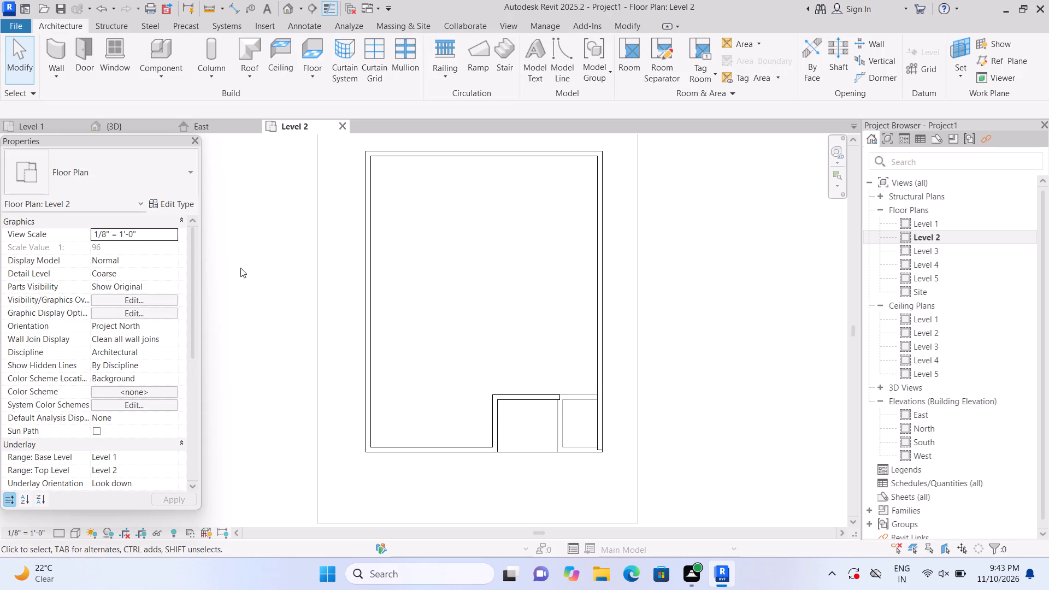
Delete the short 9" Level 2 wall along the north side of the two small southeast rooms.
click(55, 55)
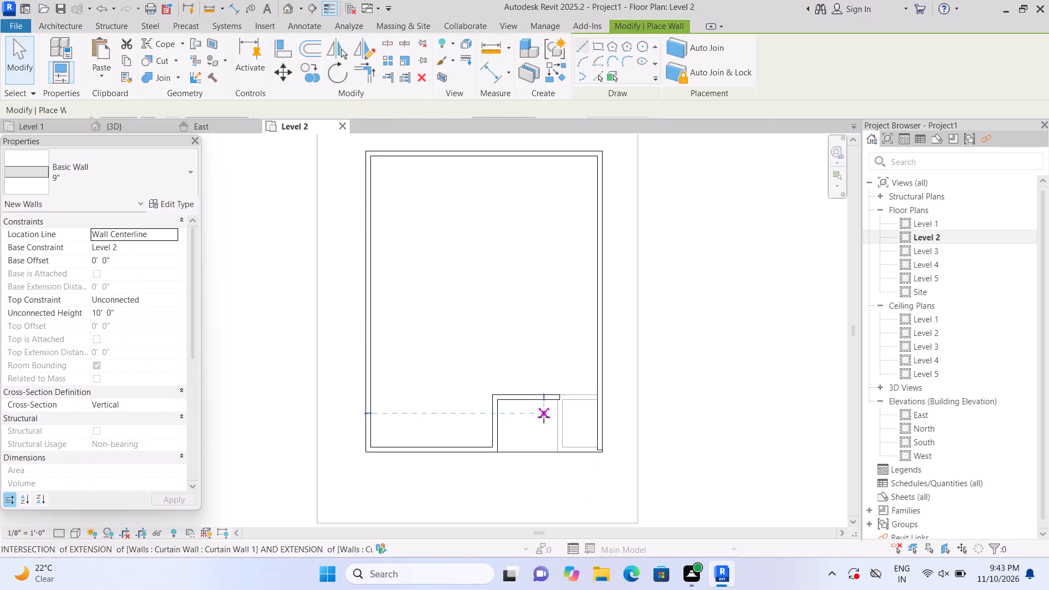
scroll(553, 427, up, 3)
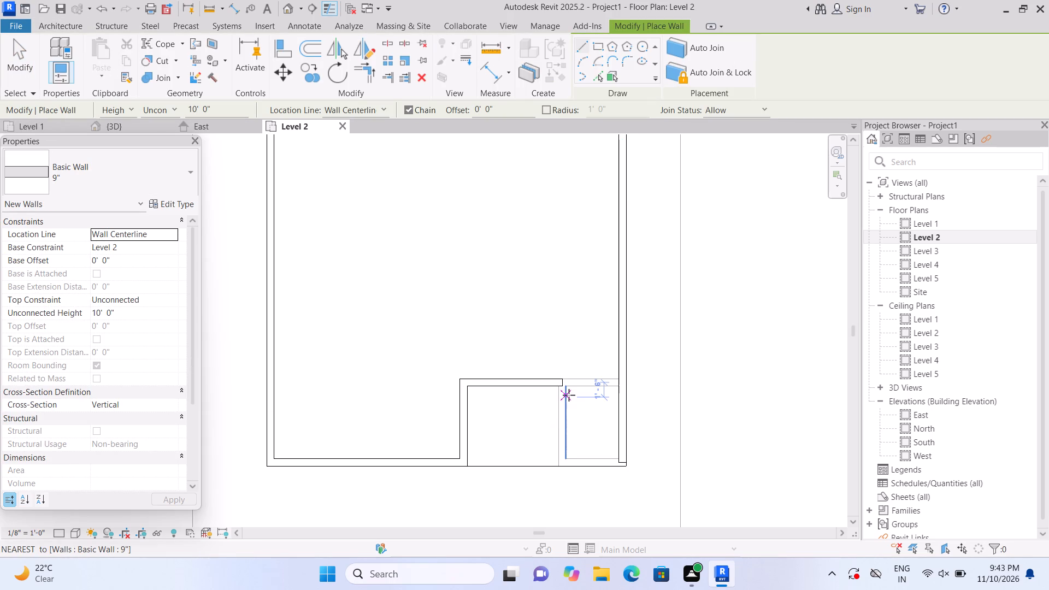
key(Escape)
click(551, 378)
key(Delete)
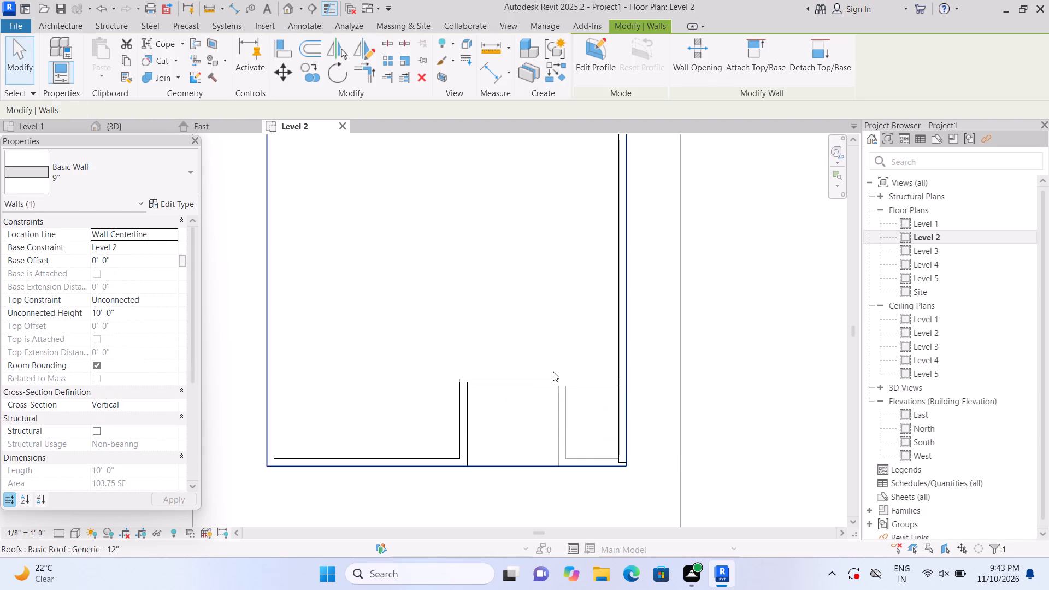
Draw a 9" Level 2 wall along the small rooms' north side, from the recess's northwest corner to the east wall centreline.
click(59, 50)
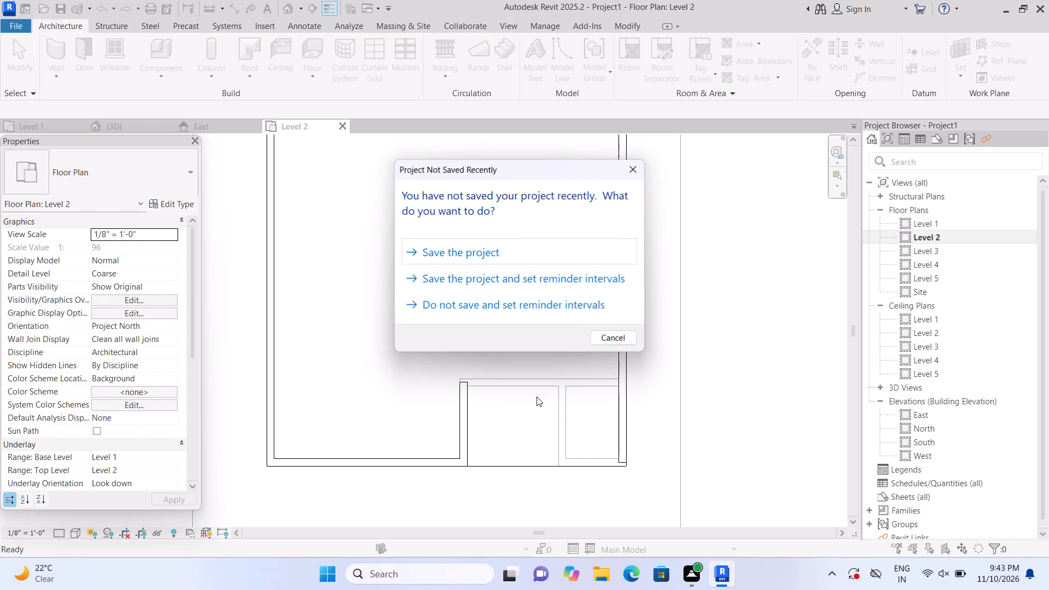
click(629, 174)
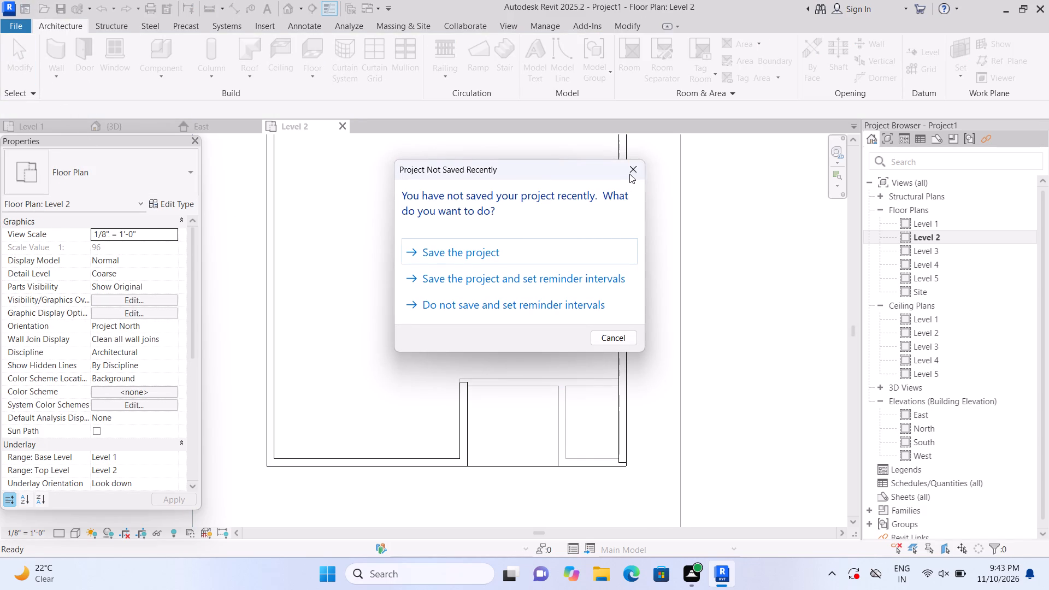
scroll(549, 412, up, 1)
scroll(502, 397, up, 5)
scroll(438, 385, up, 2)
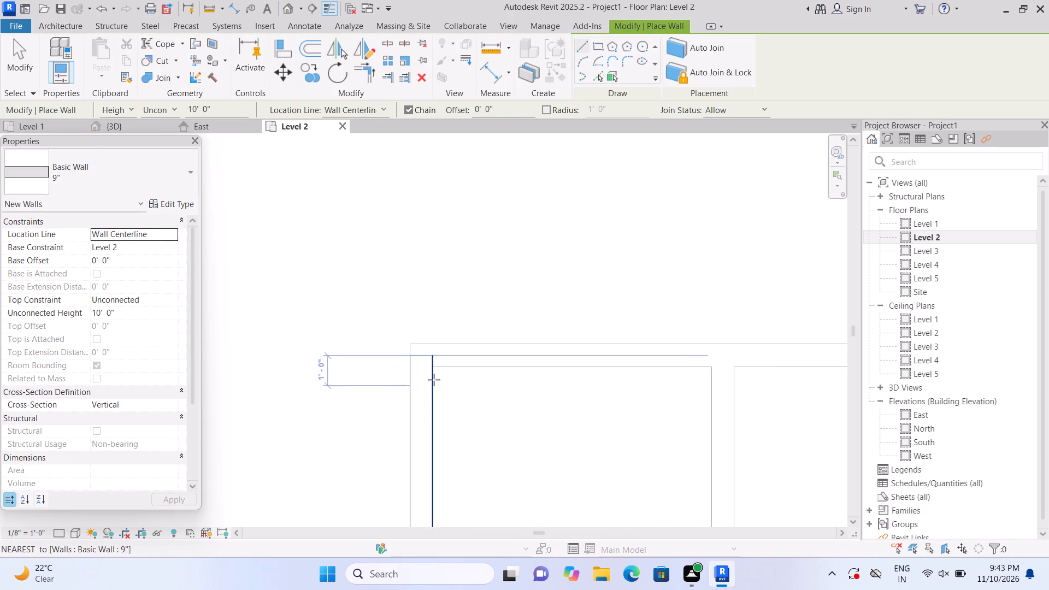
click(421, 355)
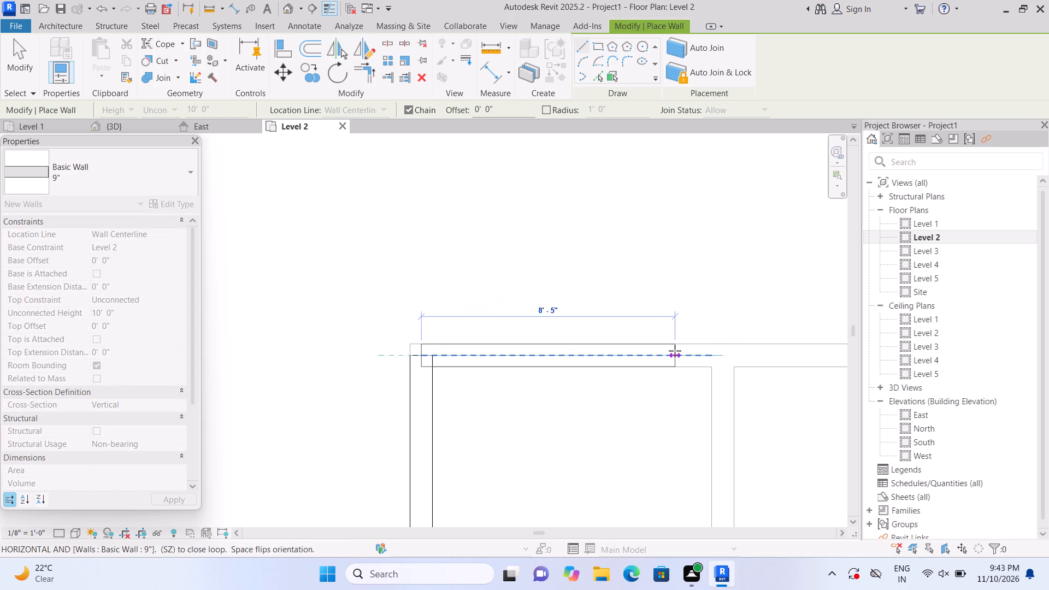
scroll(651, 367, down, 5)
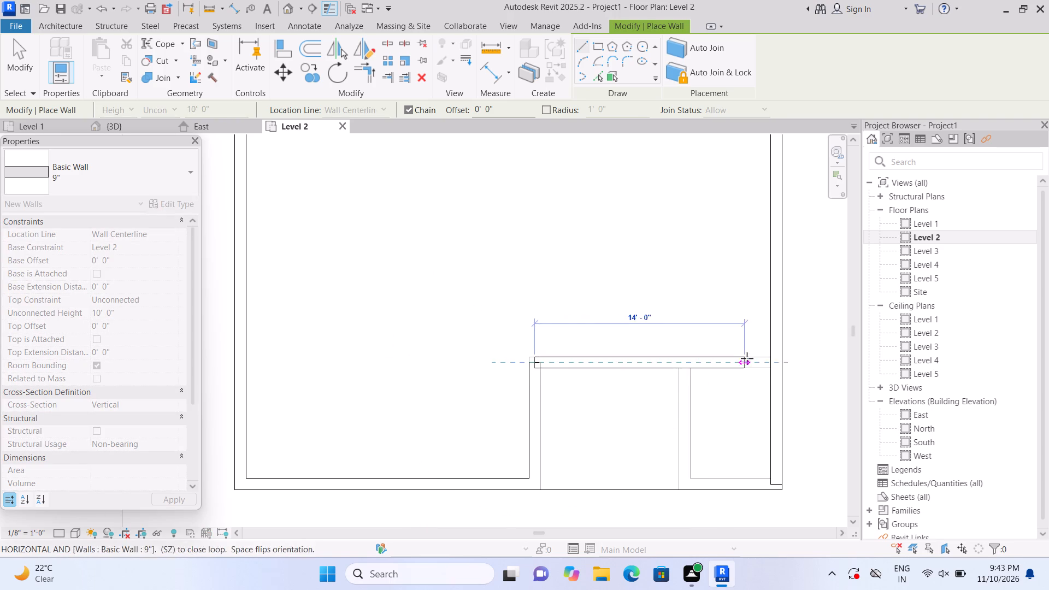
scroll(776, 363, up, 2)
click(775, 363)
scroll(773, 362, down, 7)
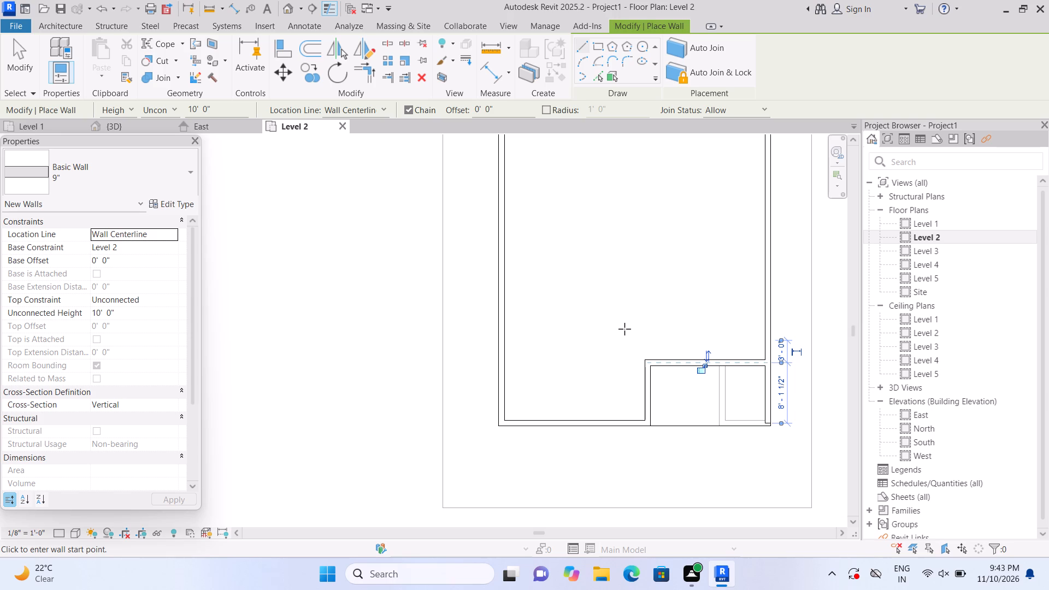
key(Escape)
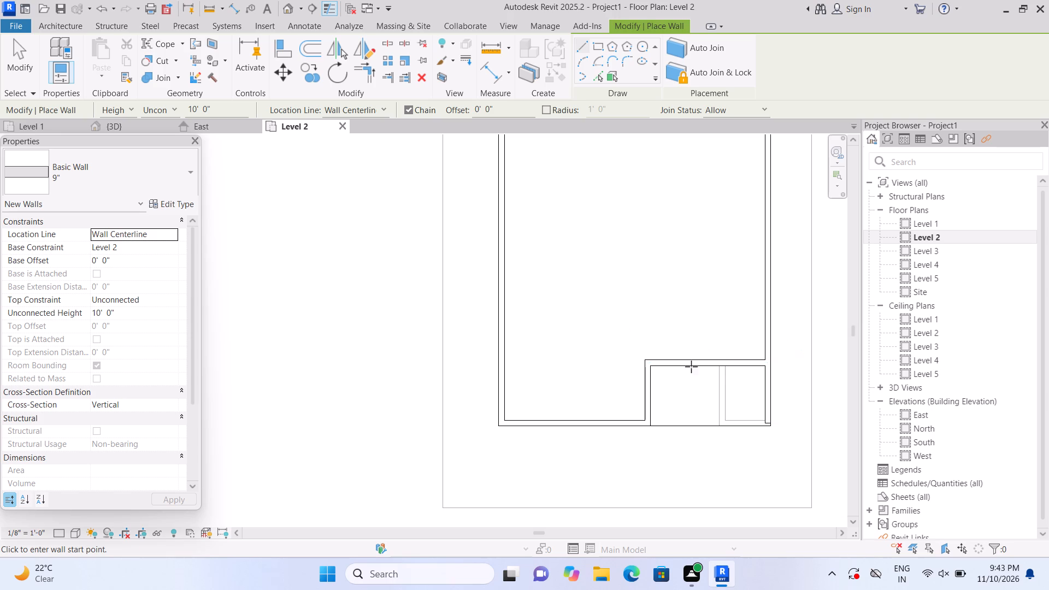
key(Escape)
Delete the 9" east exterior wall on Level 2.
scroll(775, 408, down, 2)
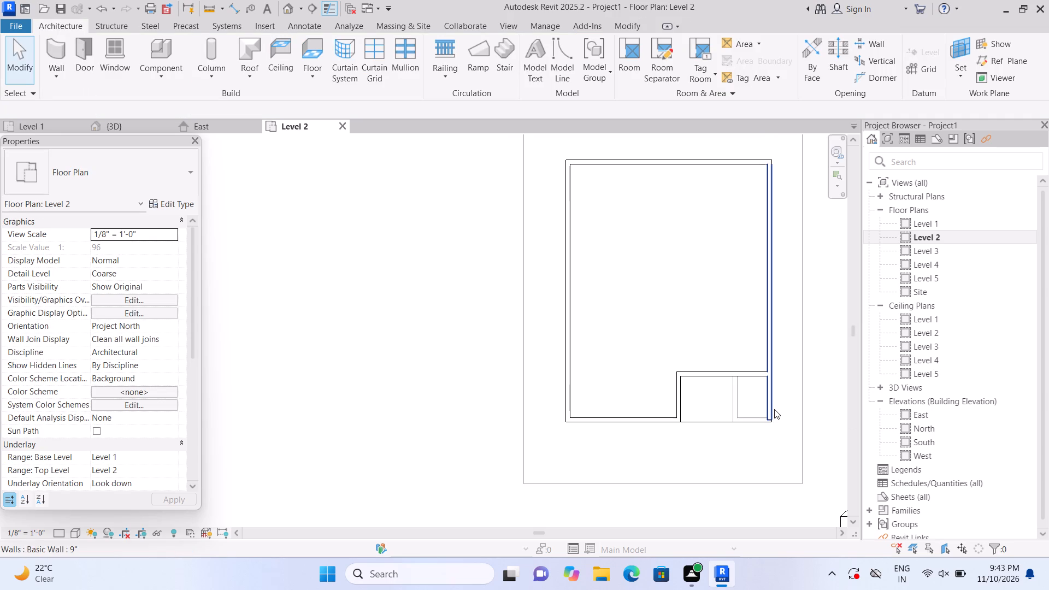
scroll(757, 401, up, 4)
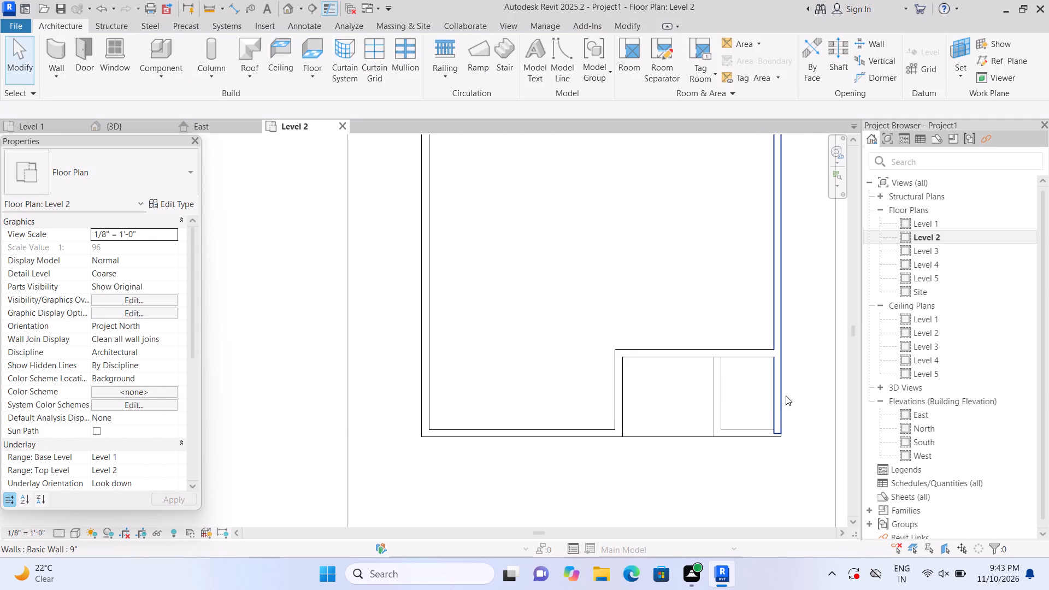
click(782, 396)
key(Delete)
Draw a 9" east exterior wall about 45' long, straight south from the north wall's east end to the southeast corner.
scroll(777, 395, down, 2)
middle_drag(705, 321, 503, 413)
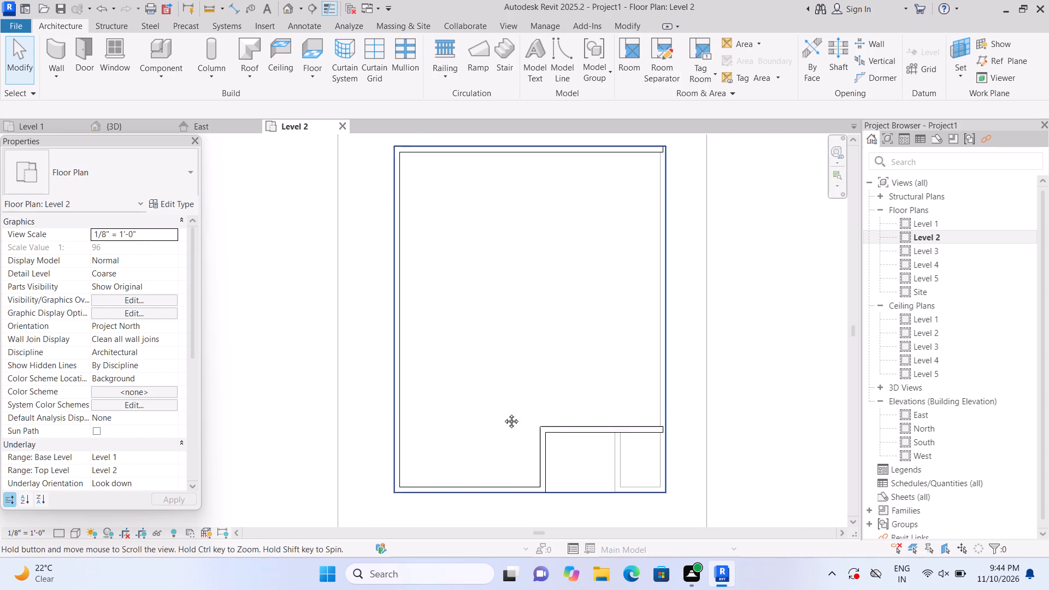
middle_drag(503, 413, 494, 373)
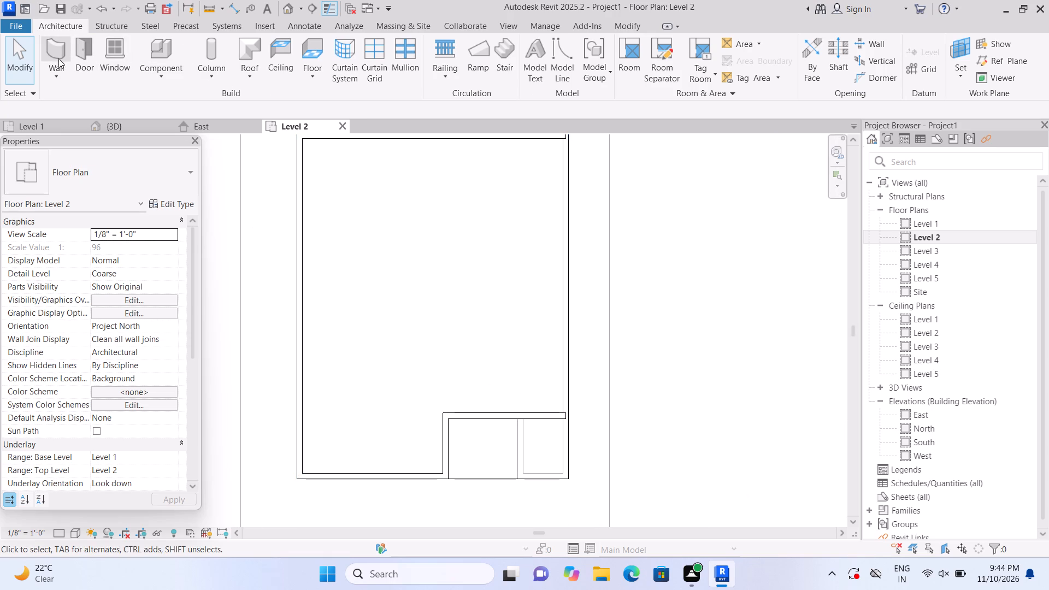
click(56, 57)
scroll(460, 187, up, 1)
middle_drag(459, 188, 473, 279)
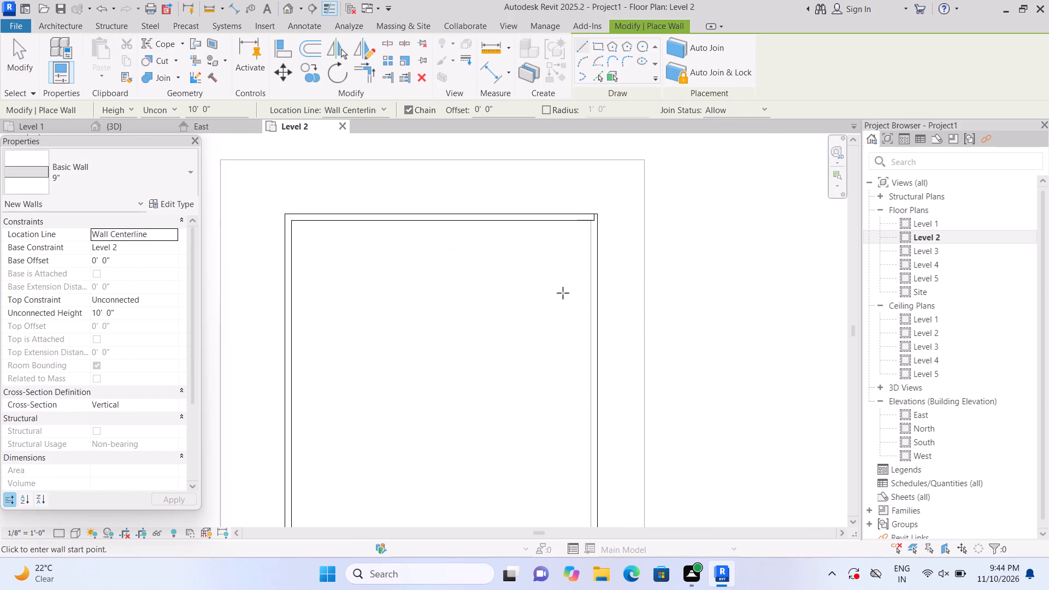
scroll(655, 216, up, 15)
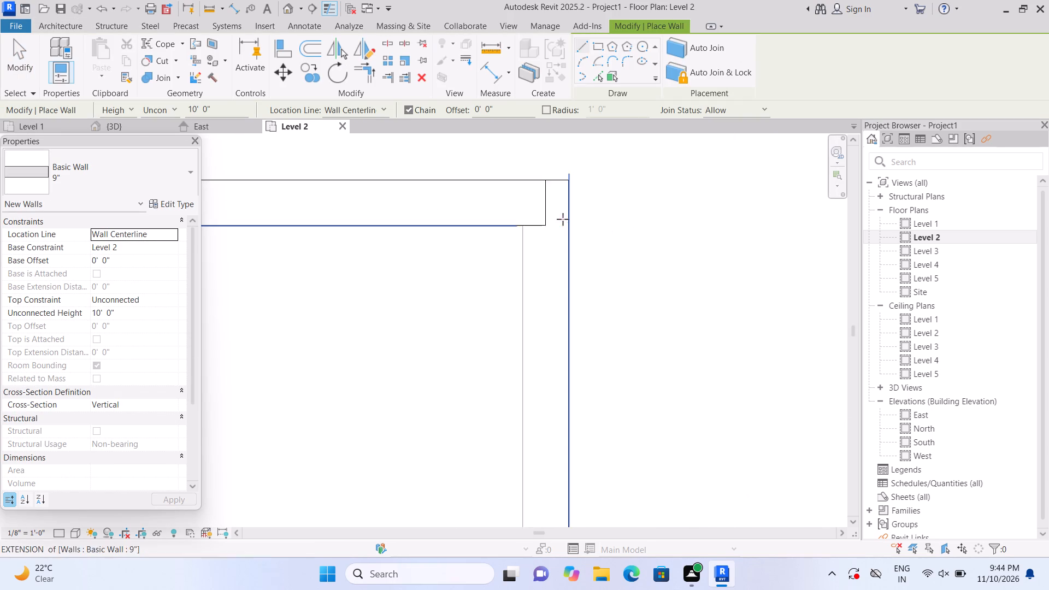
click(544, 200)
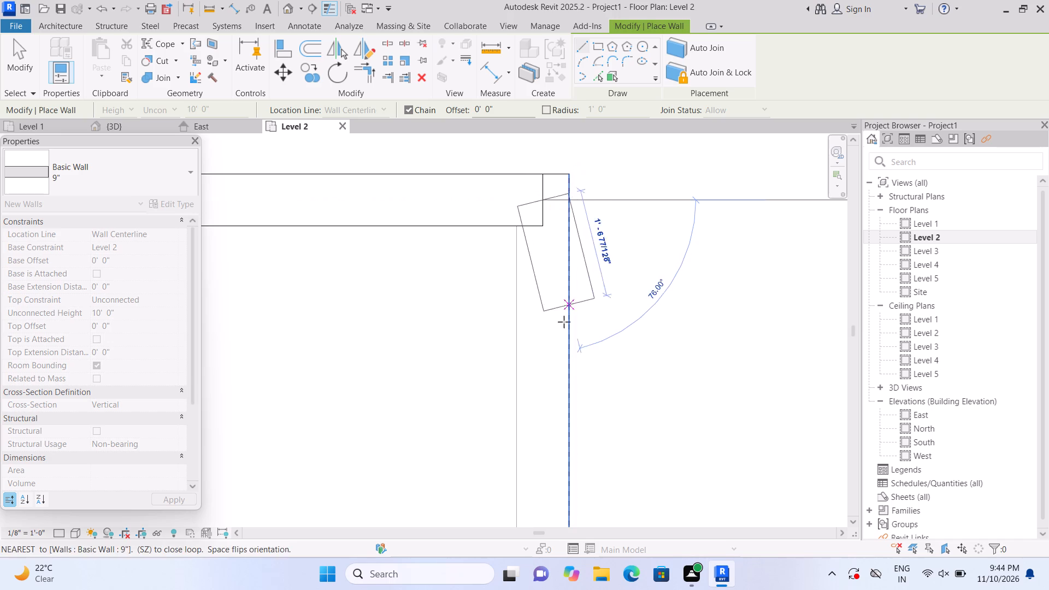
scroll(544, 367, down, 7)
middle_drag(542, 365, 603, 199)
scroll(569, 265, down, 1)
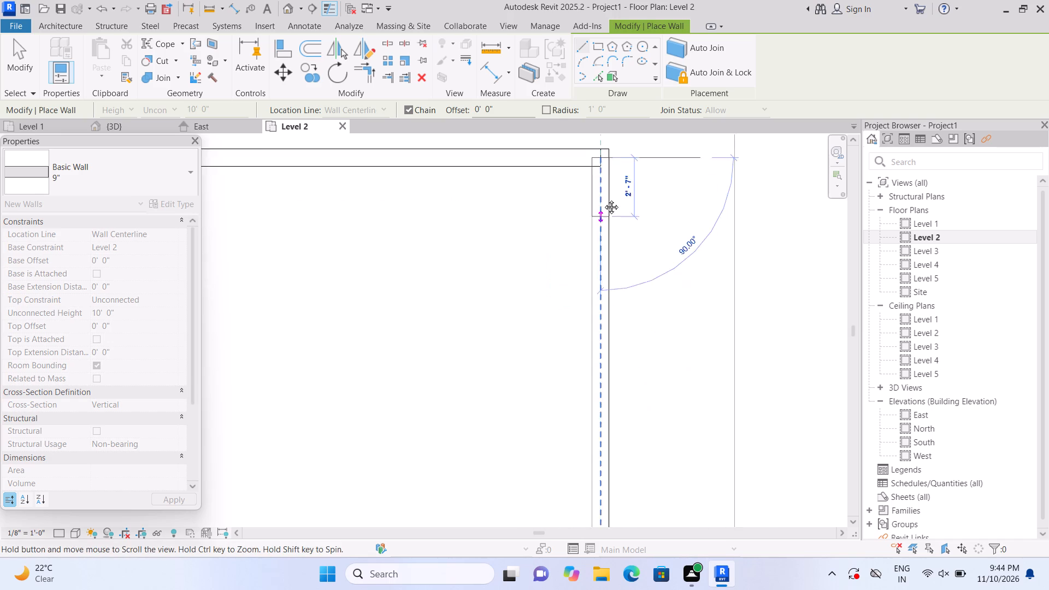
middle_drag(603, 199, 612, 160)
scroll(610, 377, down, 6)
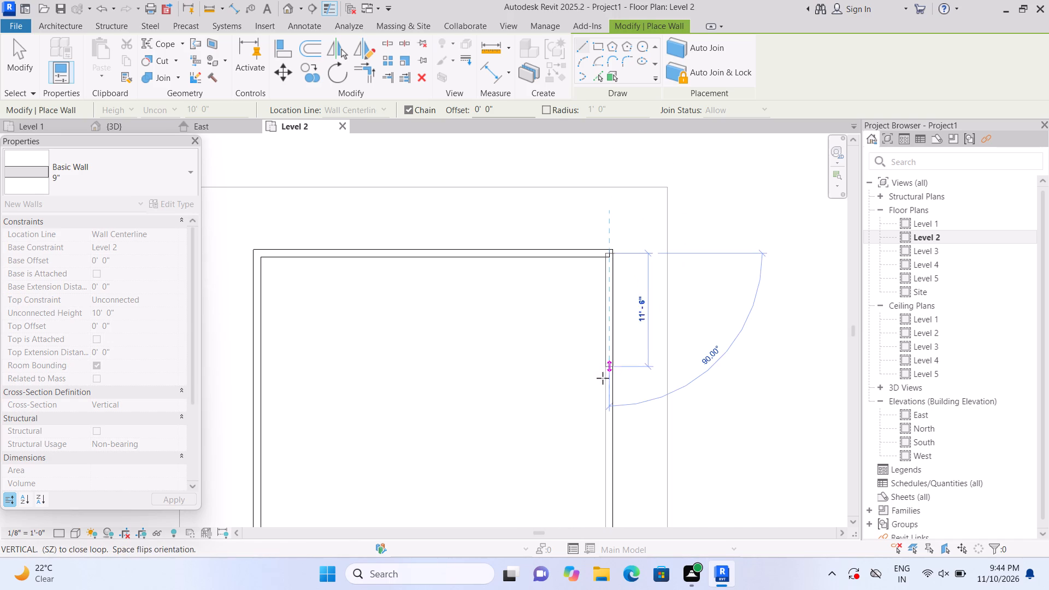
middle_drag(611, 361, 617, 273)
scroll(608, 365, up, 3)
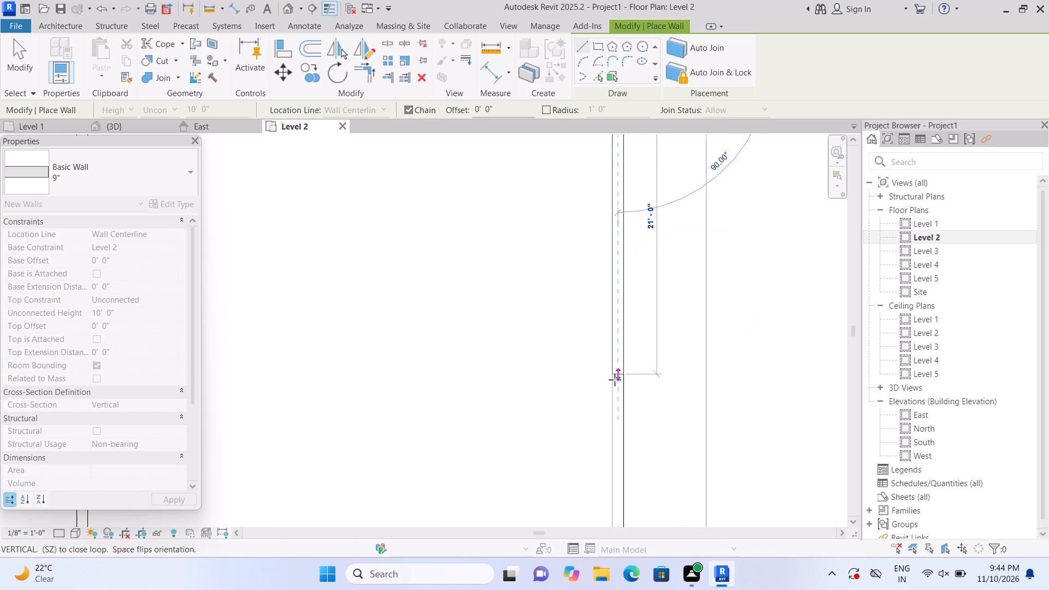
middle_drag(614, 390, 617, 119)
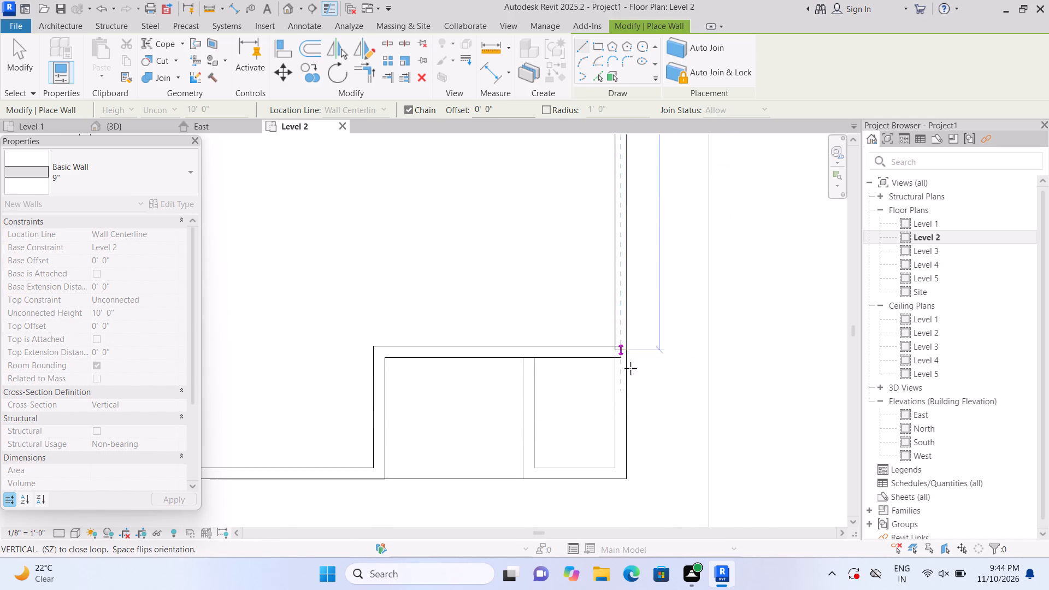
click(618, 476)
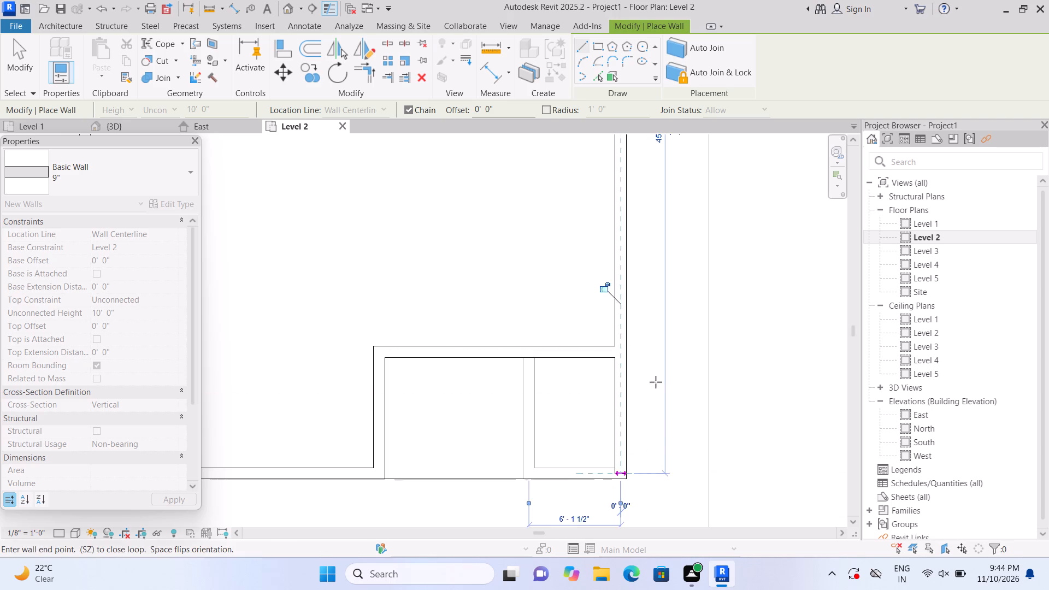
Extend the east wall with a 4 1/2" segment south to the building's outer south edge.
scroll(651, 392, down, 2)
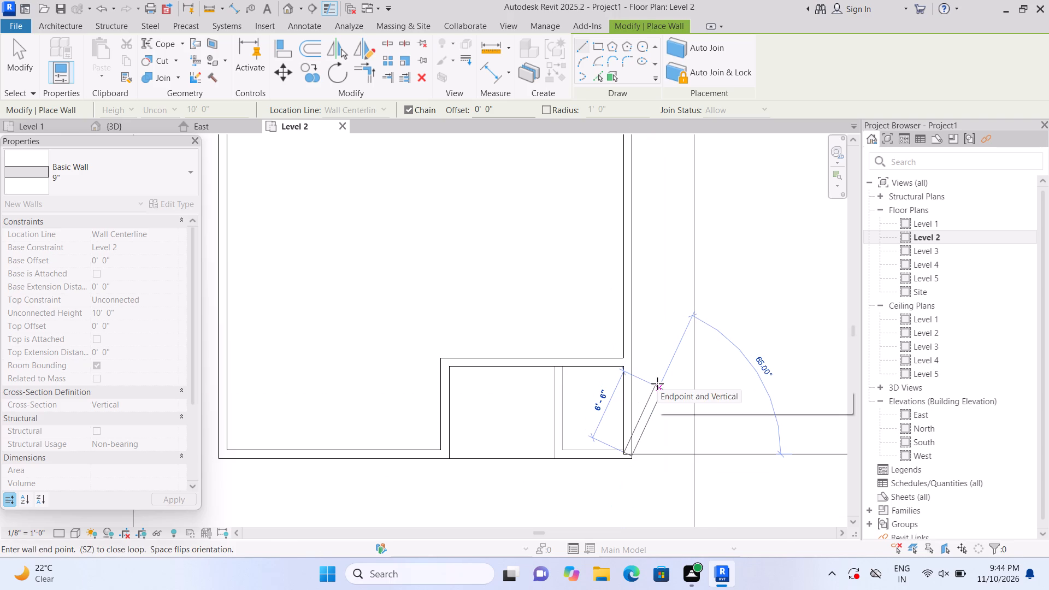
scroll(629, 490, up, 6)
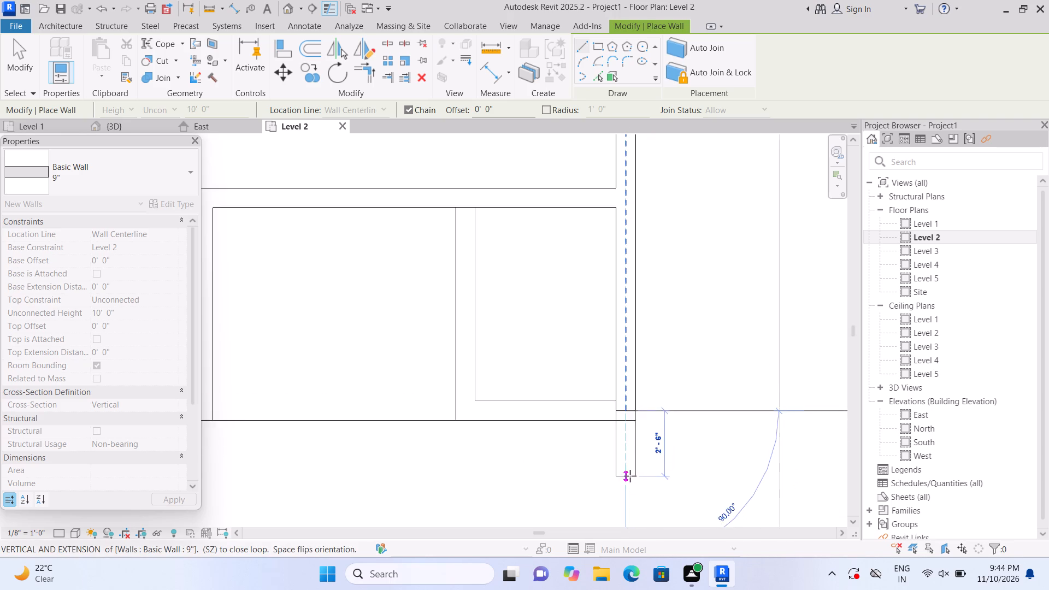
scroll(630, 476, up, 2)
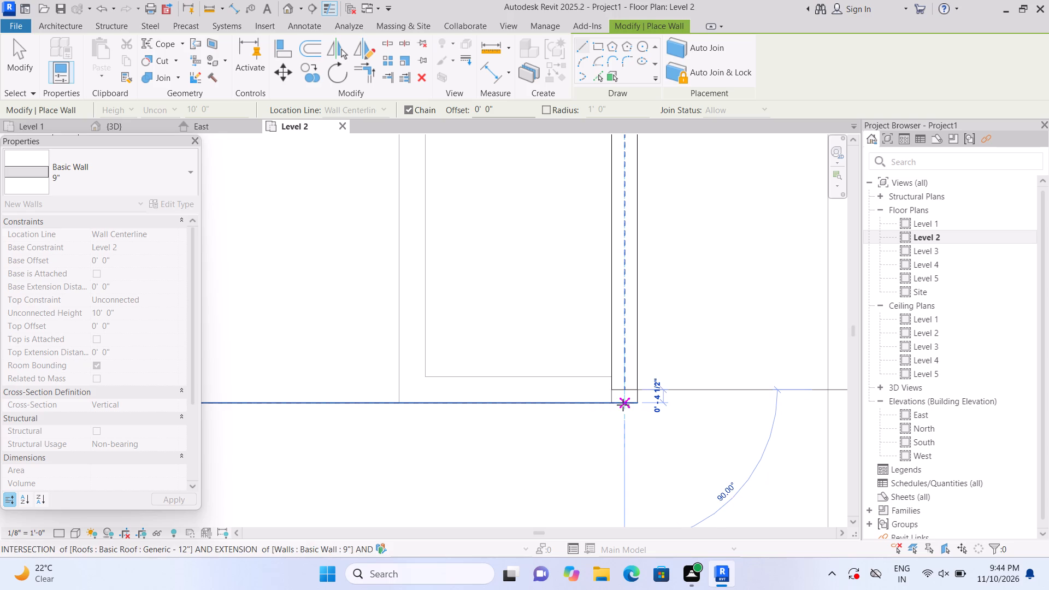
click(623, 405)
scroll(643, 381, down, 6)
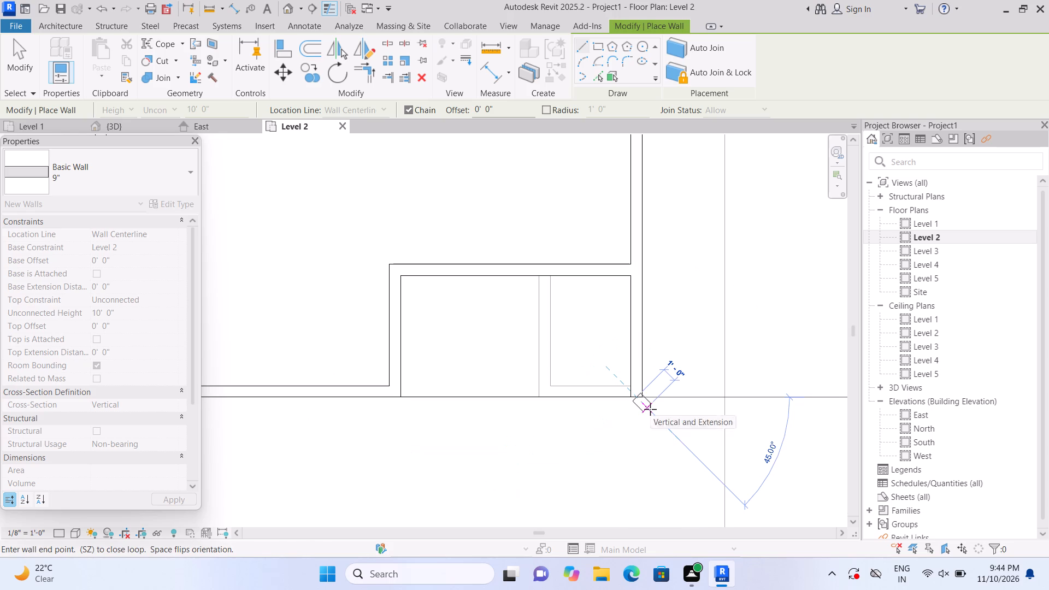
key(Escape)
Draw a 7' Curtain Wall 1 along the Level 2 south wall, starting 5' west of the recess's west wall.
scroll(649, 414, down, 7)
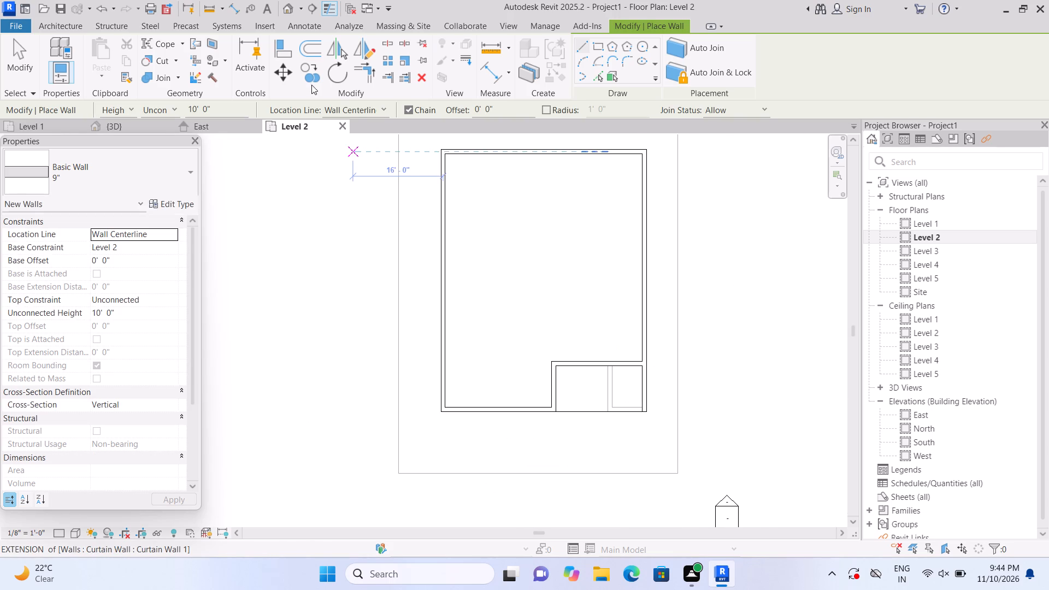
click(286, 11)
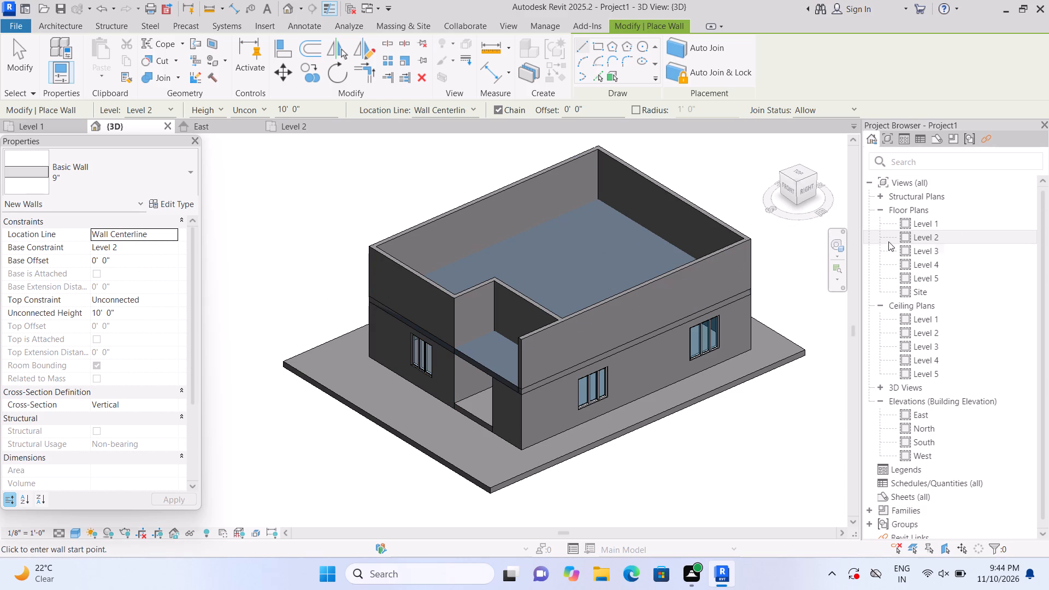
triple_click(902, 237)
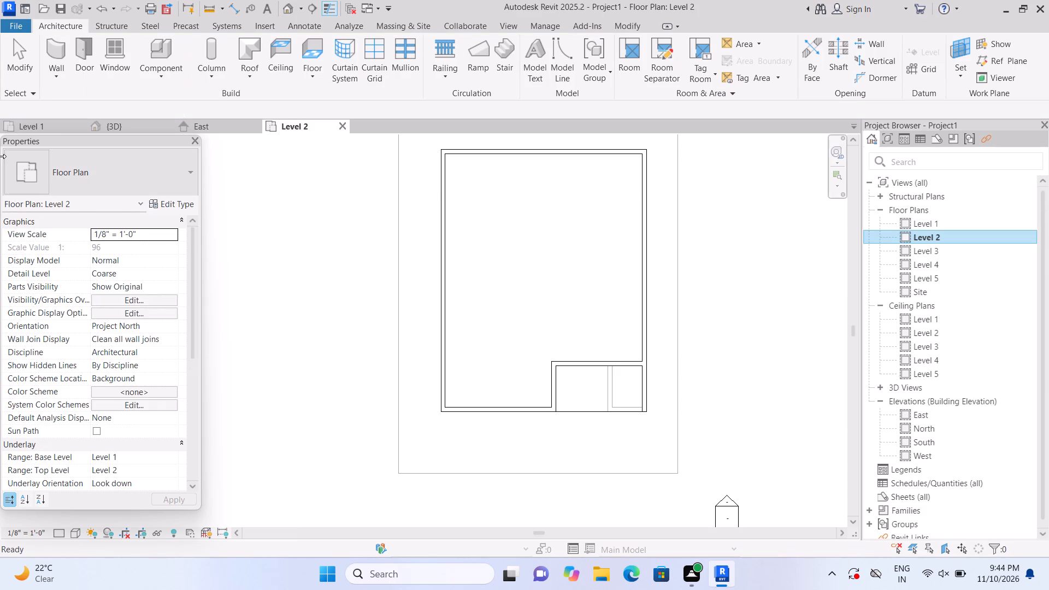
click(52, 52)
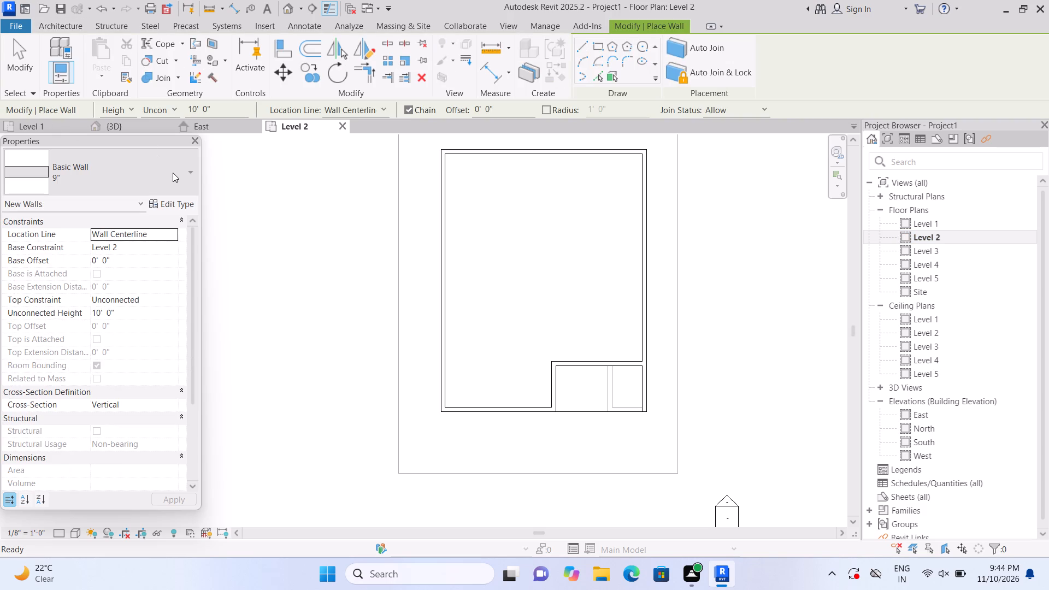
click(172, 170)
scroll(158, 238, down, 9)
click(148, 388)
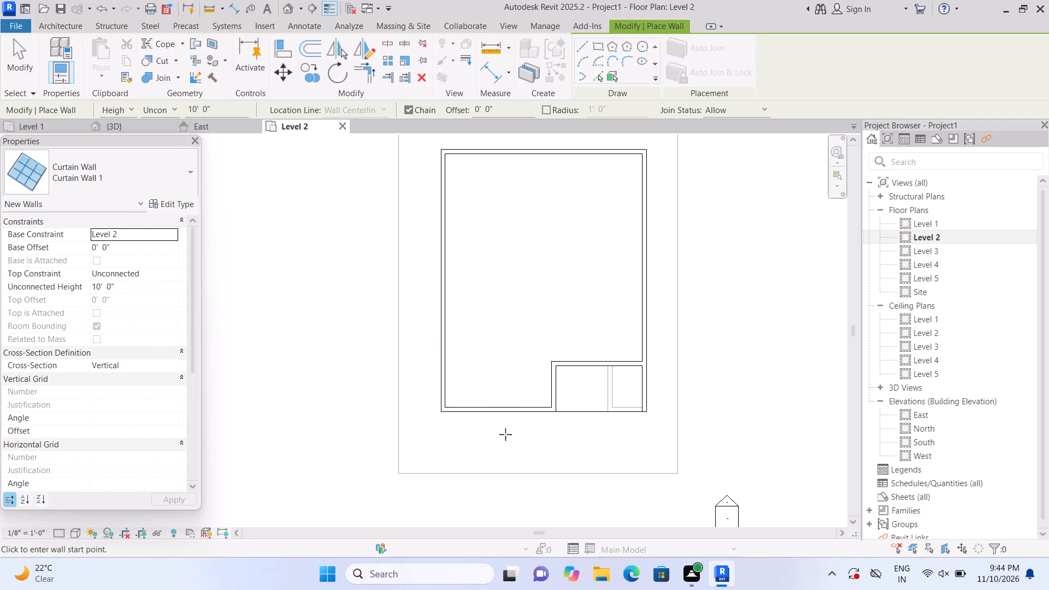
scroll(510, 430, up, 1)
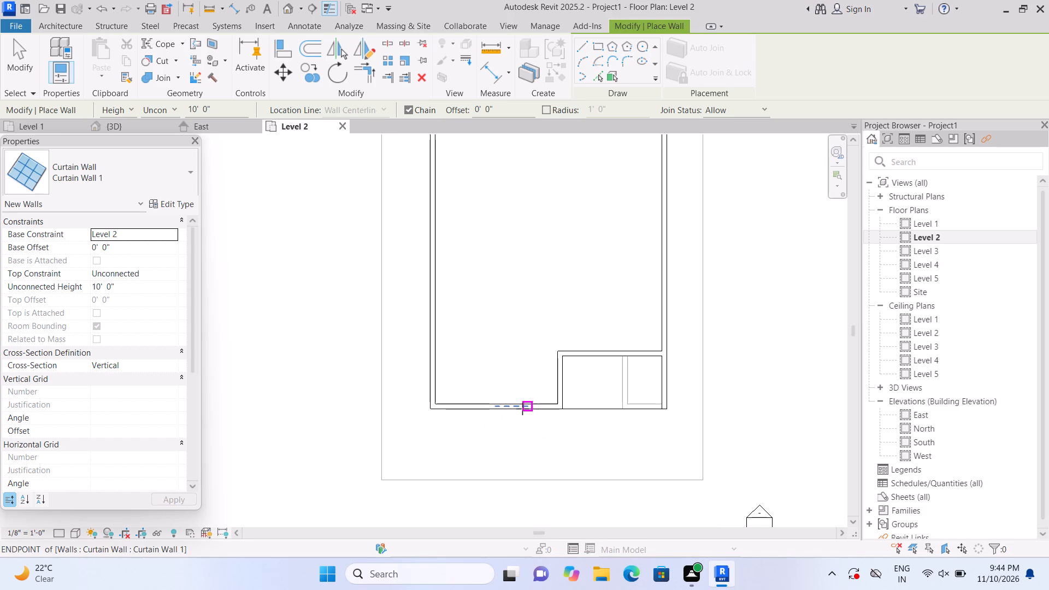
click(522, 409)
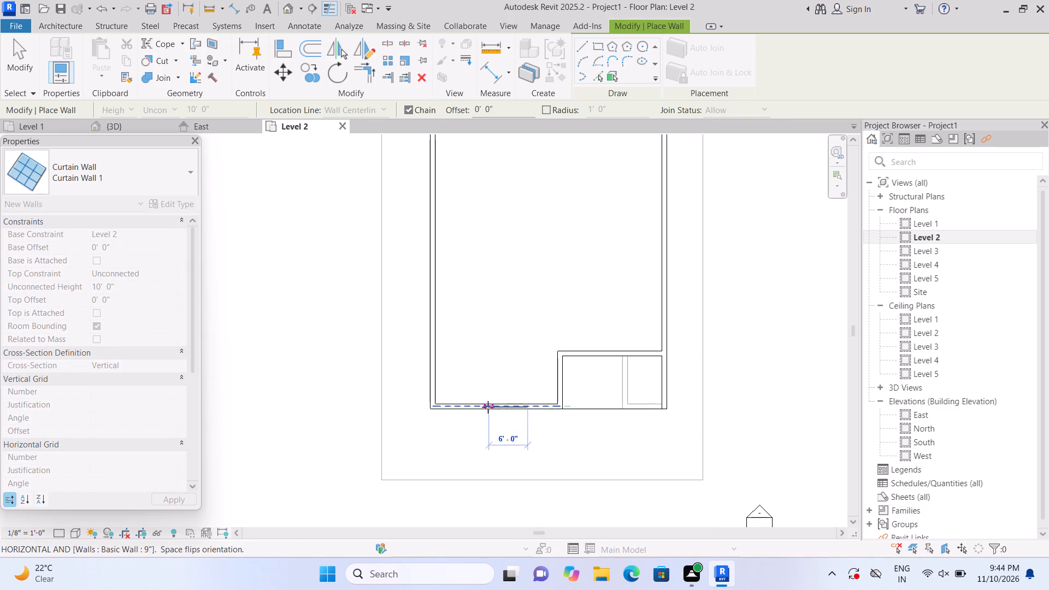
click(483, 408)
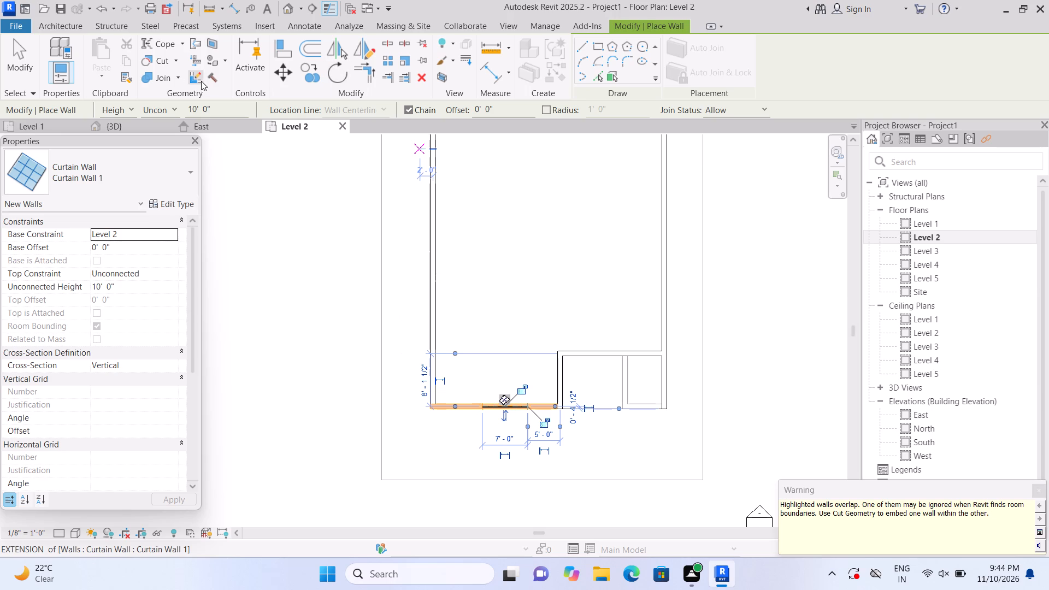
Cut the Level 2 south wall with Cut Geometry to embed the 7' curtain wall in it.
click(179, 58)
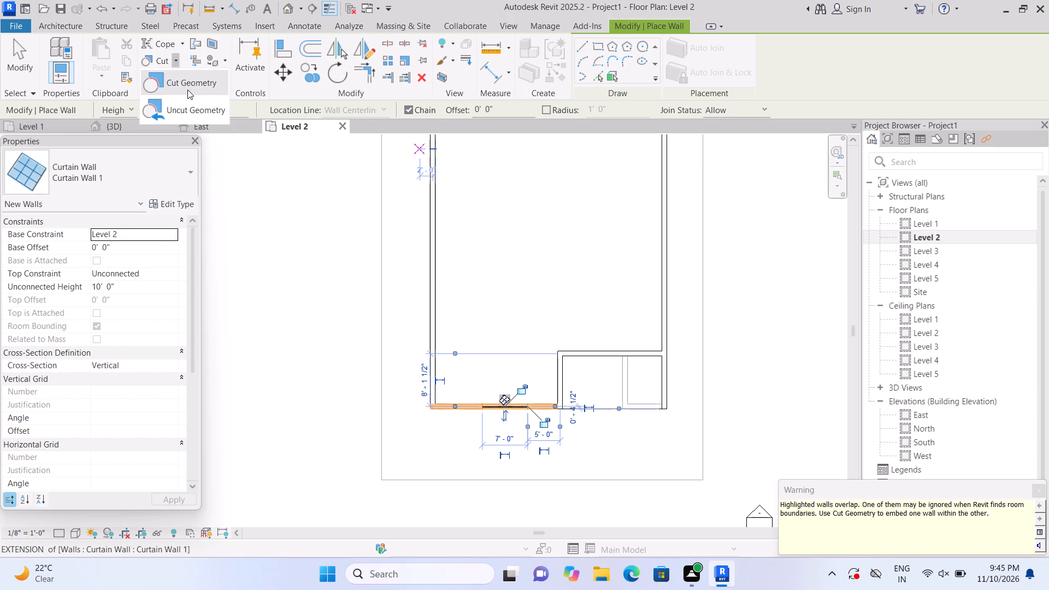
click(187, 90)
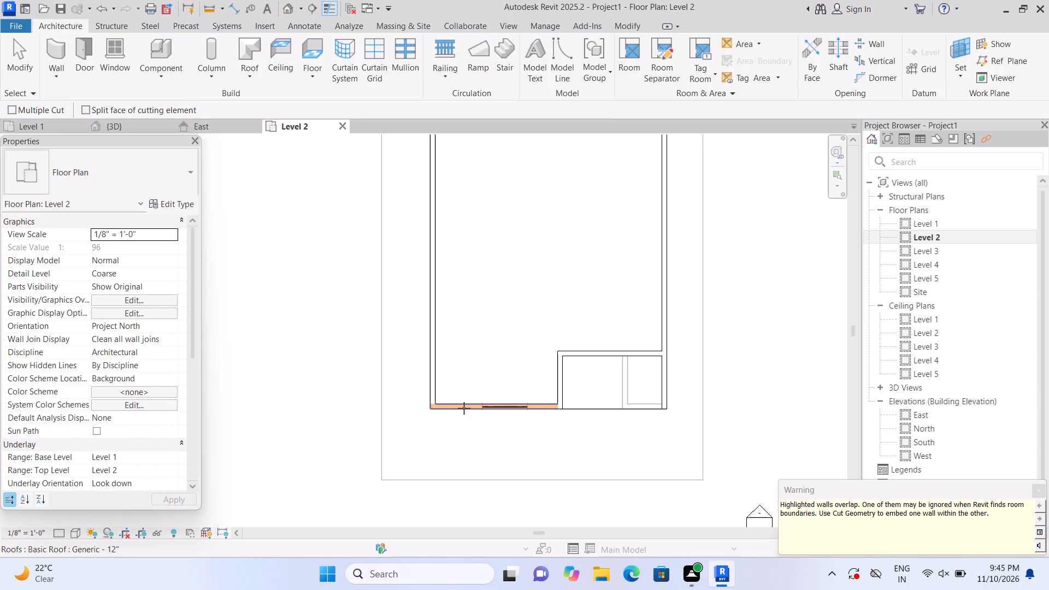
click(464, 408)
click(510, 409)
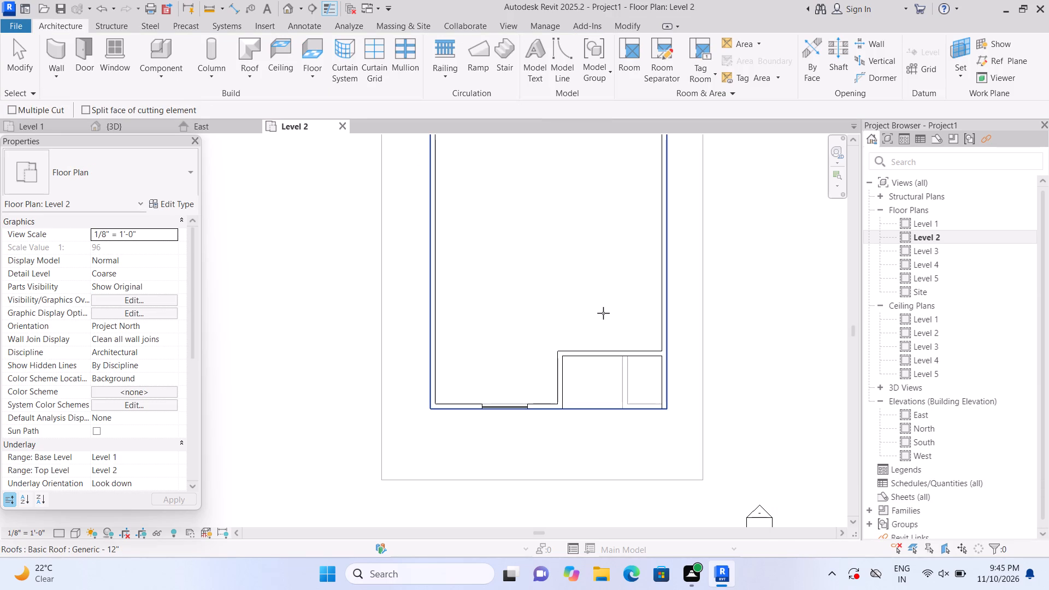
Draw a 9' Curtain Wall 1 along the recess's north wall, starting 3' 6" east of the recess's west wall.
click(89, 52)
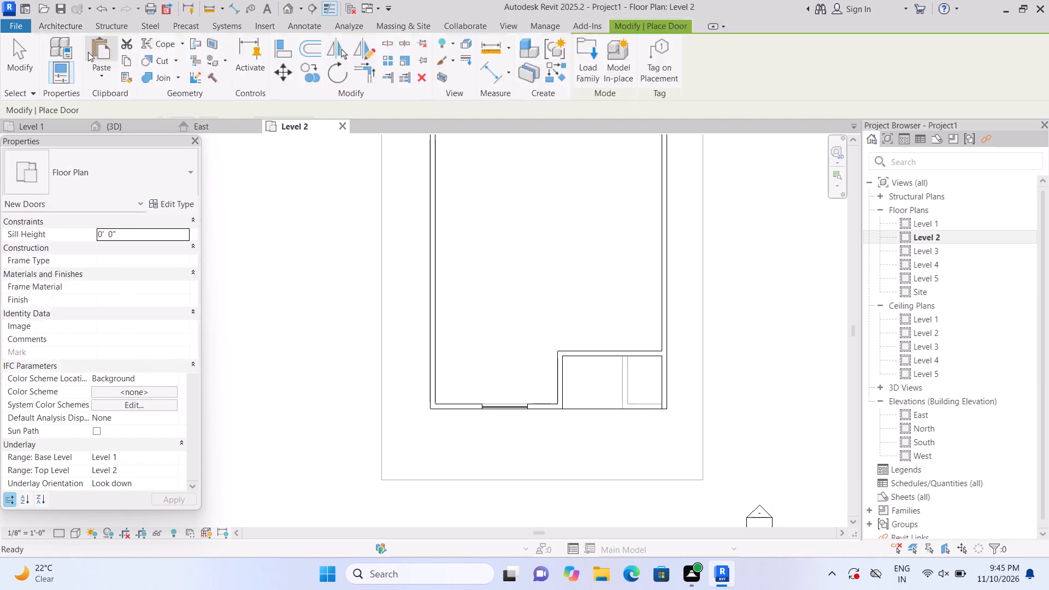
click(58, 31)
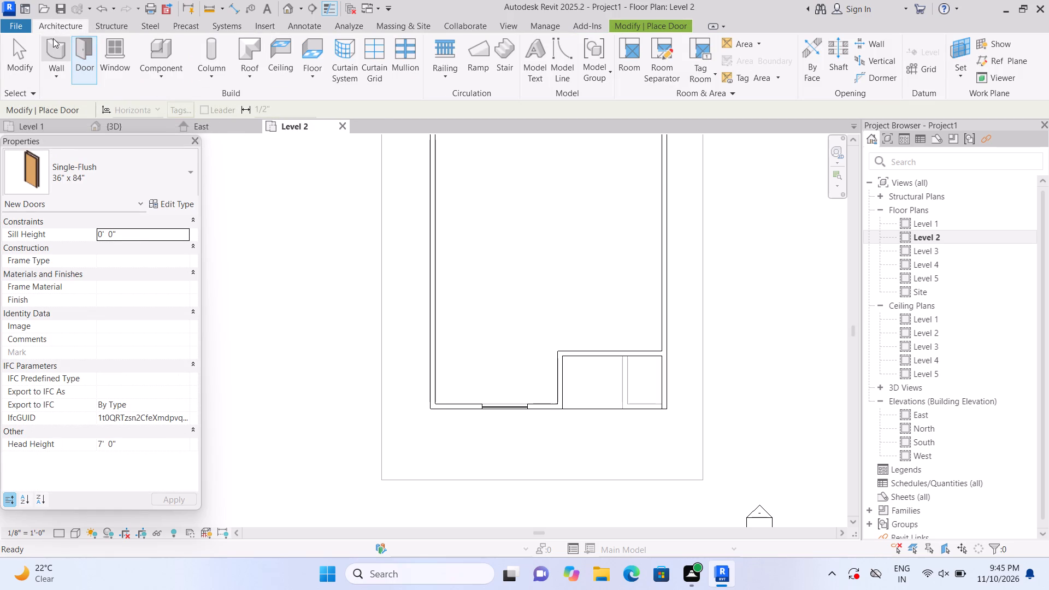
click(54, 49)
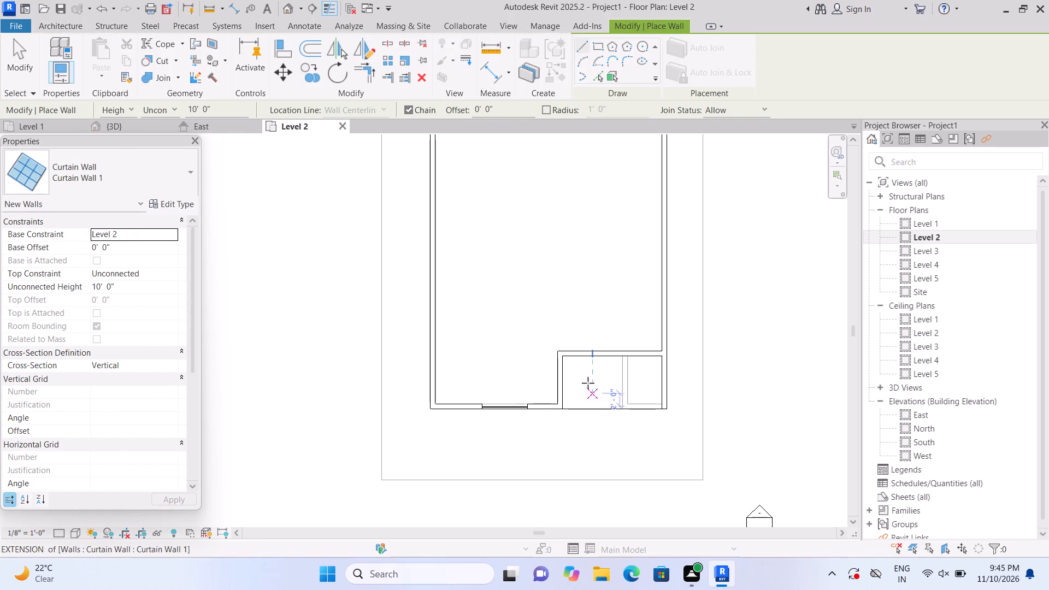
scroll(586, 380, up, 3)
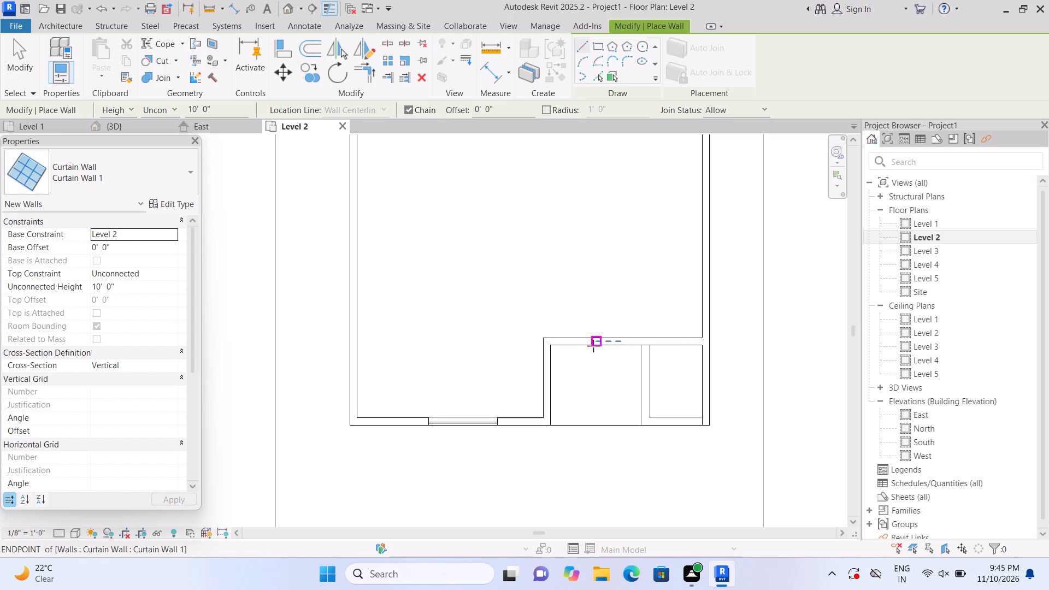
click(587, 340)
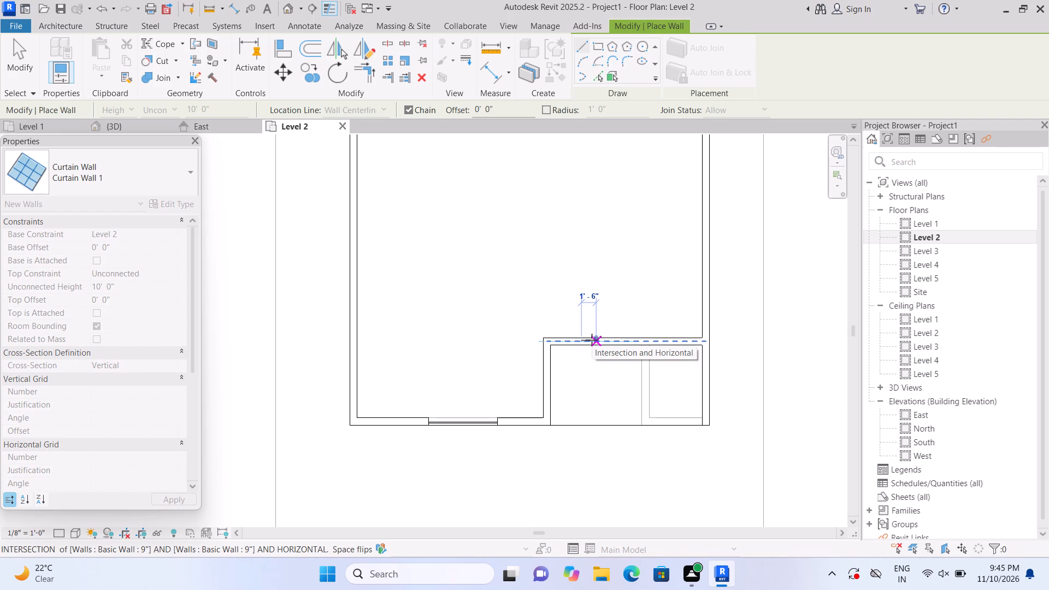
click(671, 341)
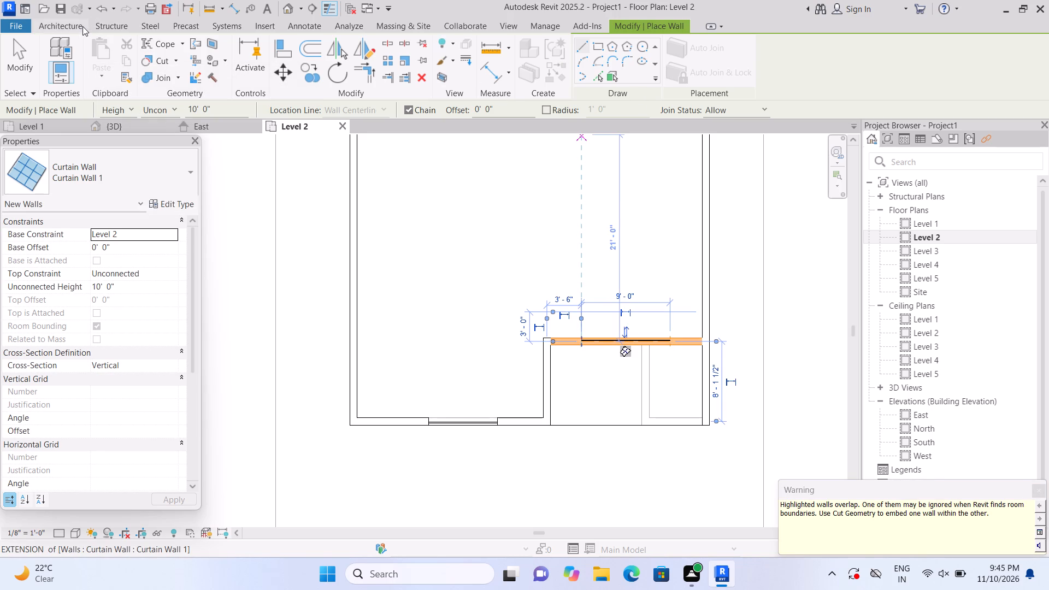
Cut the recess's north wall with Cut Geometry to embed the 9' curtain wall in it.
click(175, 59)
click(178, 76)
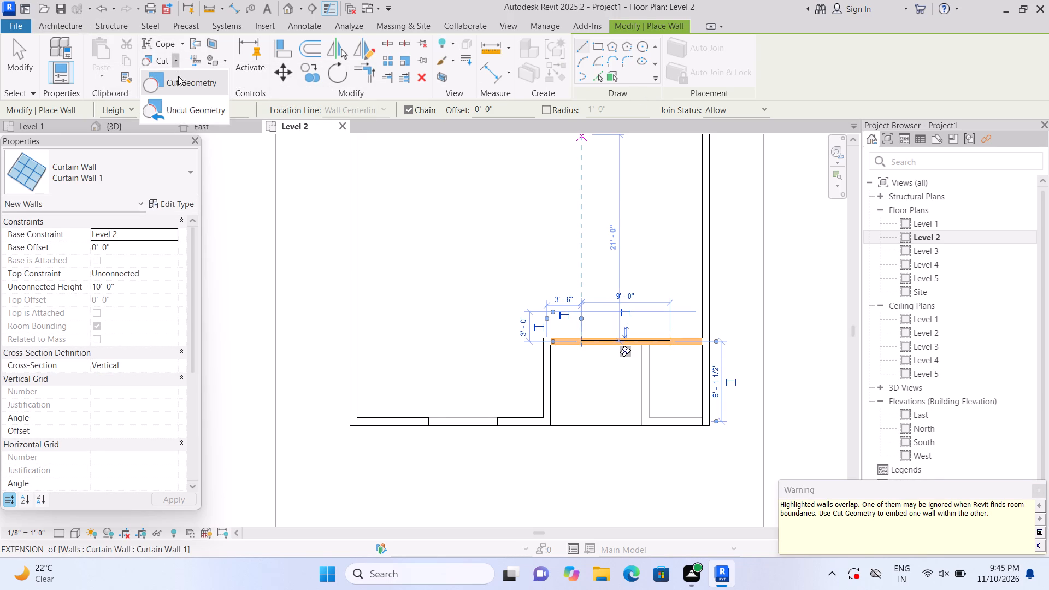
click(565, 349)
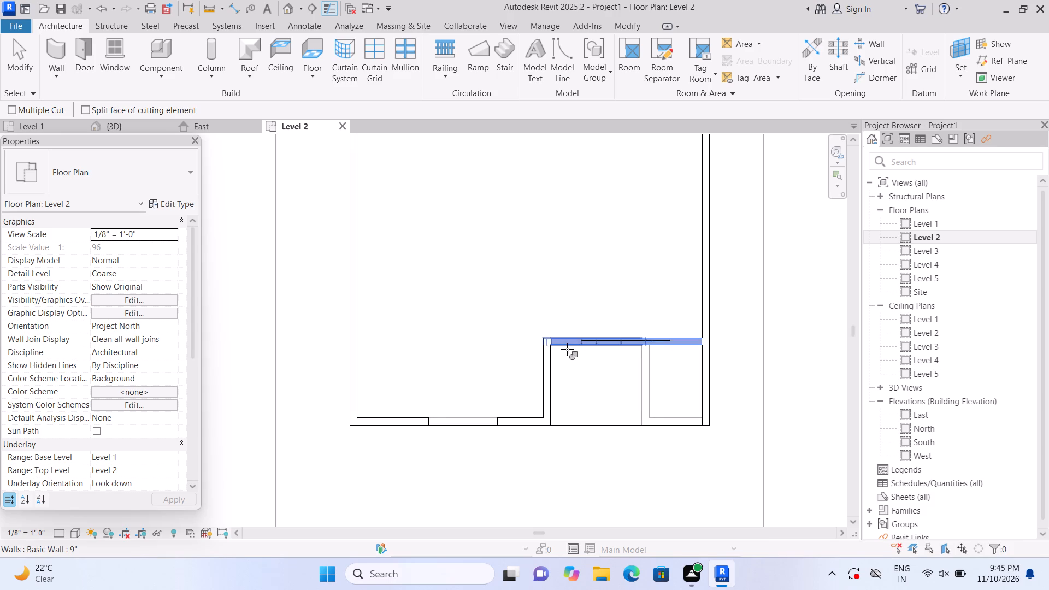
click(624, 339)
Examine the Level 2 walls and the embedded south-side curtain walls in plan and in the 3D view.
scroll(609, 286, down, 1)
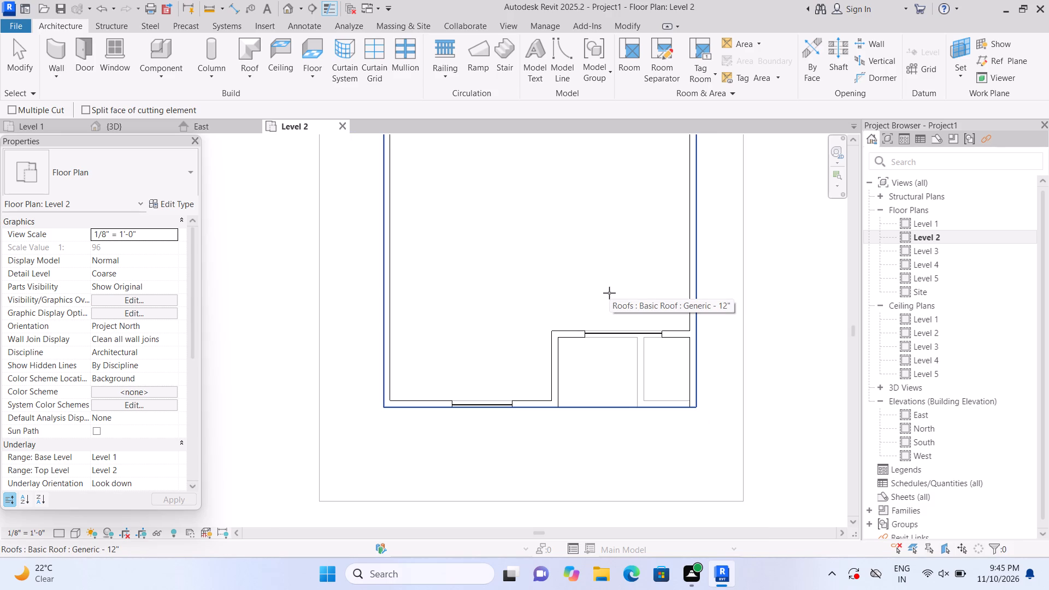
scroll(611, 283, down, 2)
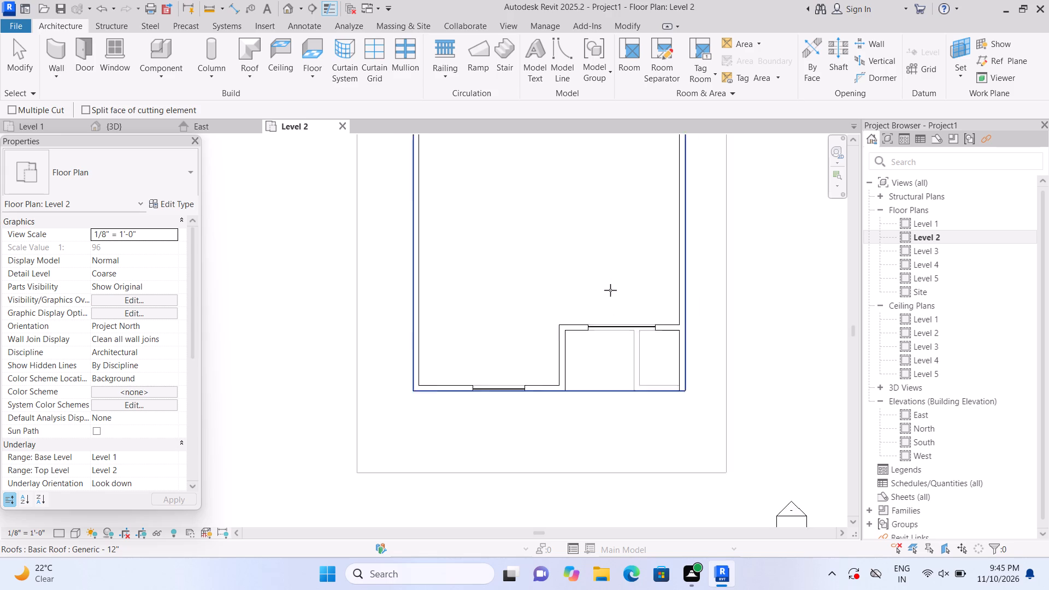
scroll(610, 290, down, 2)
middle_drag(603, 259, 575, 334)
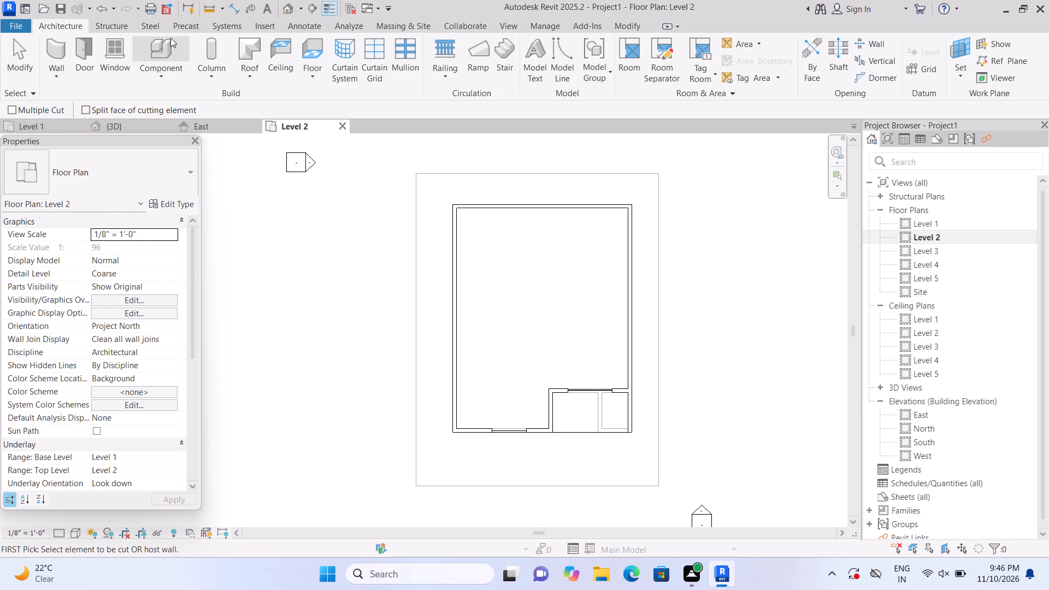
click(287, 9)
scroll(345, 278, up, 1)
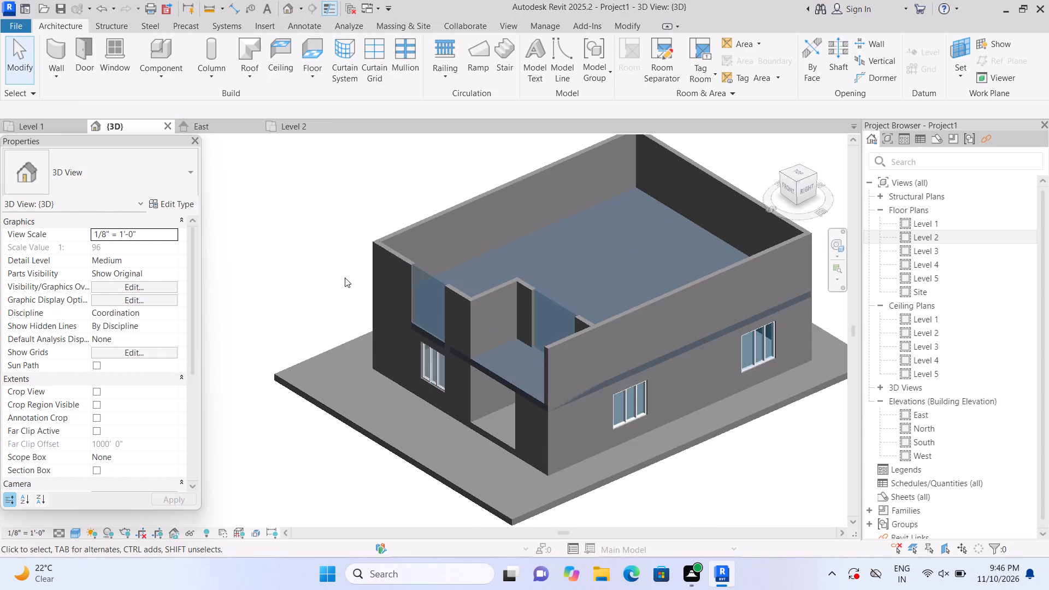
scroll(345, 278, down, 1)
scroll(382, 340, up, 1)
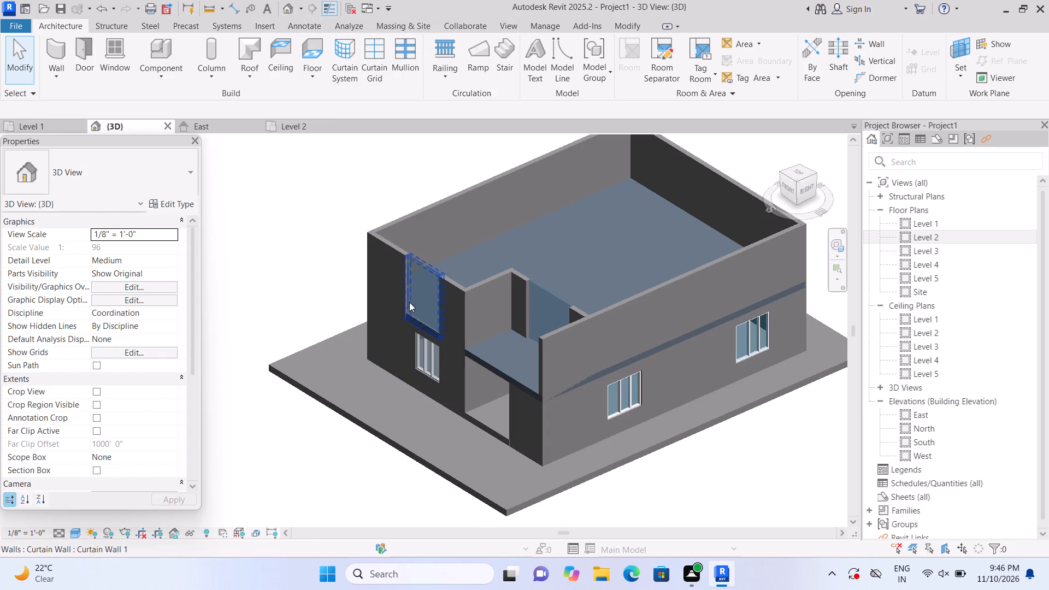
scroll(412, 303, up, 1)
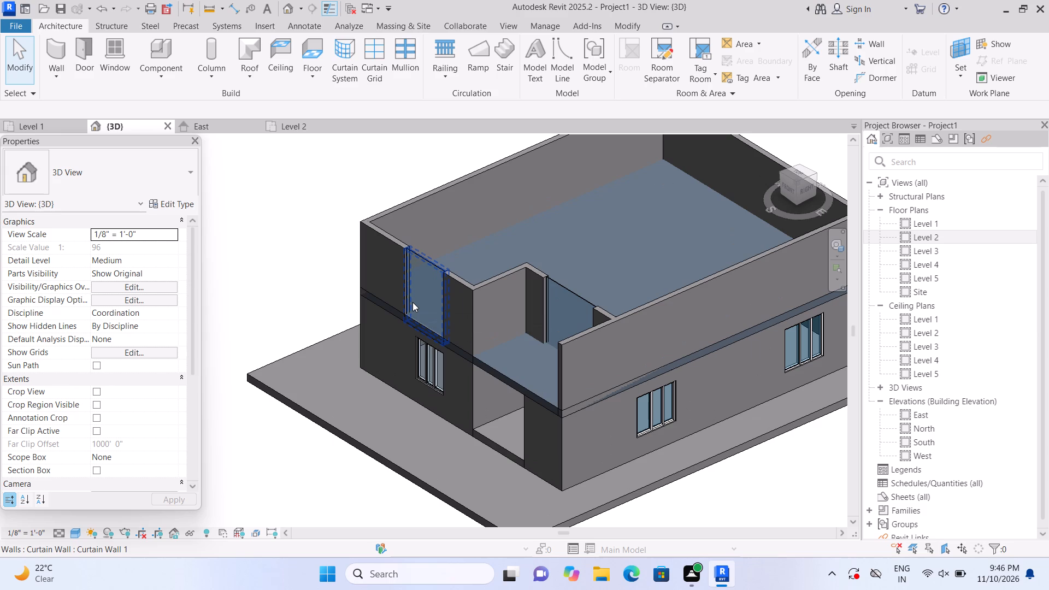
scroll(507, 529, down, 2)
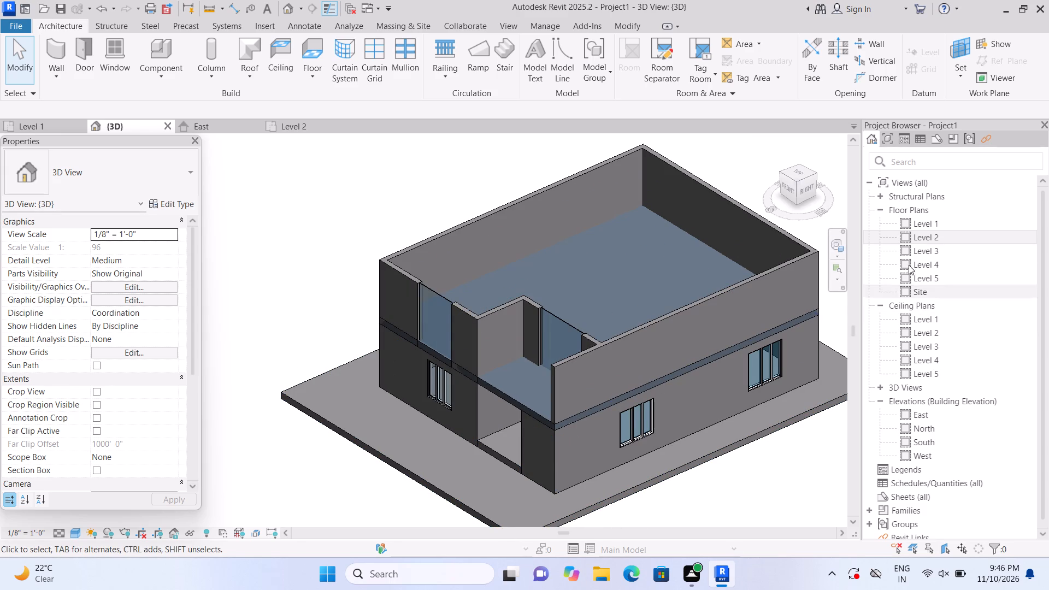
On the Level 2 floor plan, draw a 6' 6" Curtain Wall 1 northward along the east wall, starting about 5' north of the recess.
double_click(906, 234)
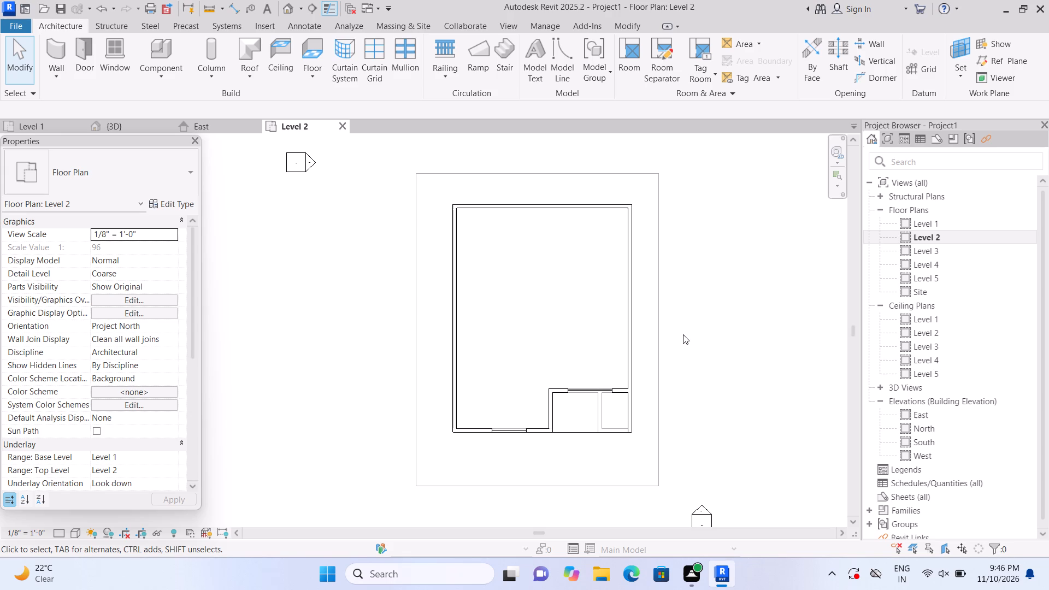
click(56, 44)
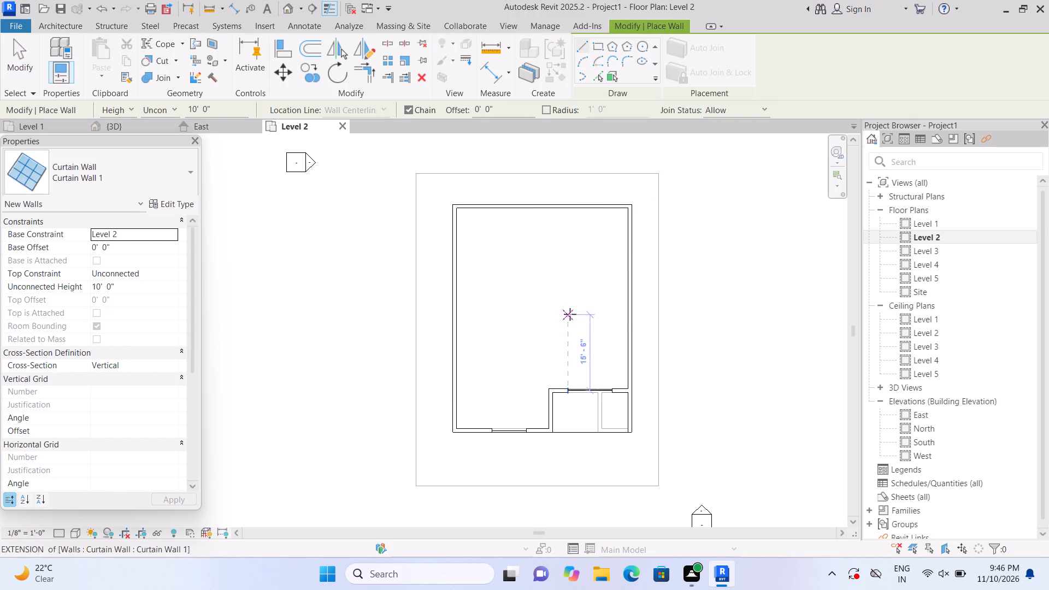
scroll(643, 363, up, 1)
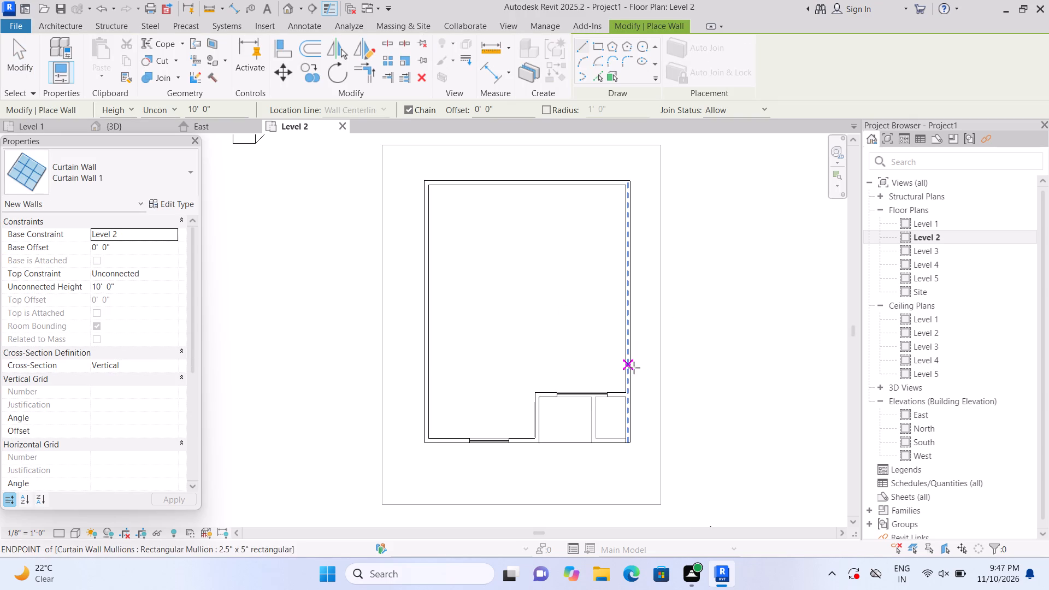
click(632, 369)
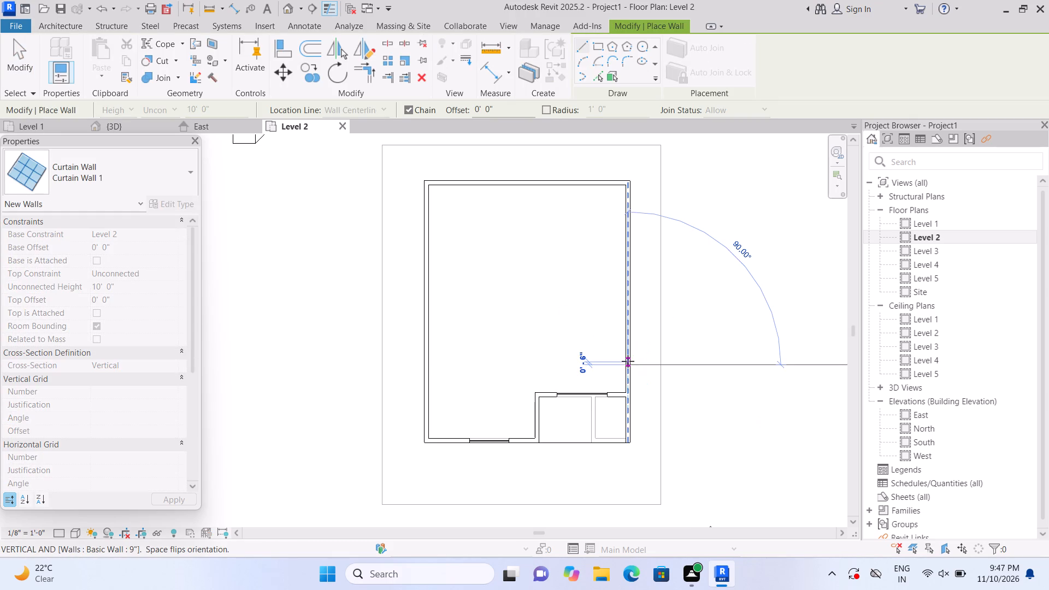
click(622, 329)
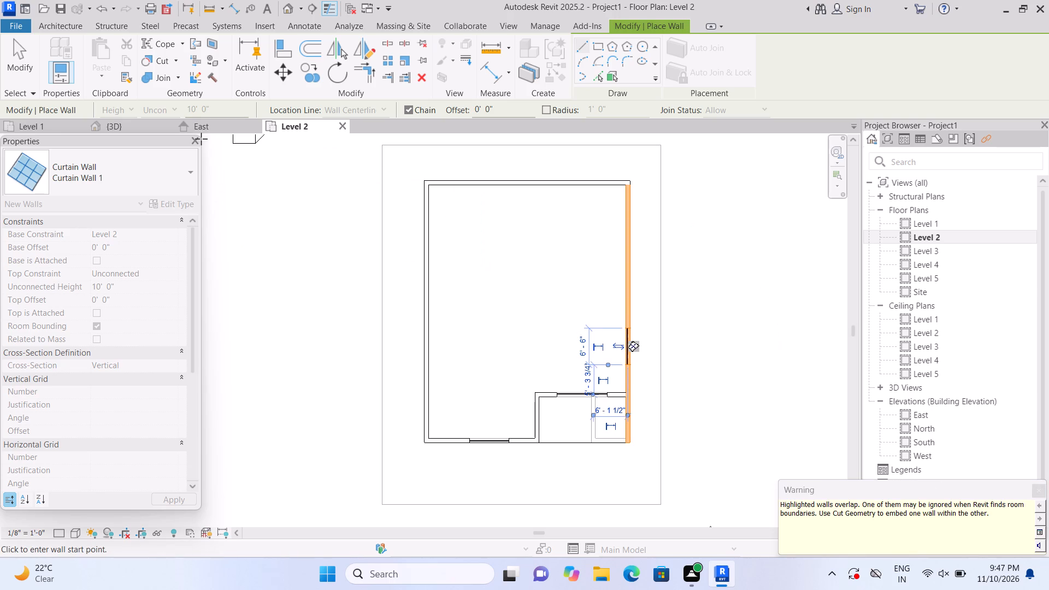
Cut the Level 2 east wall with Cut Geometry to embed the 6' 6" curtain wall in it.
click(177, 63)
click(180, 80)
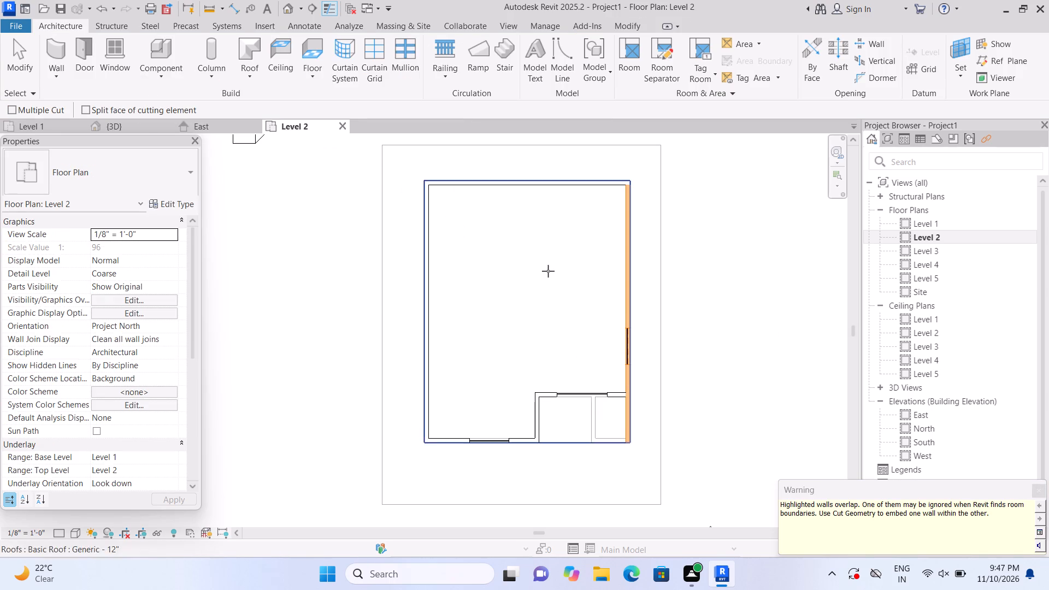
click(627, 300)
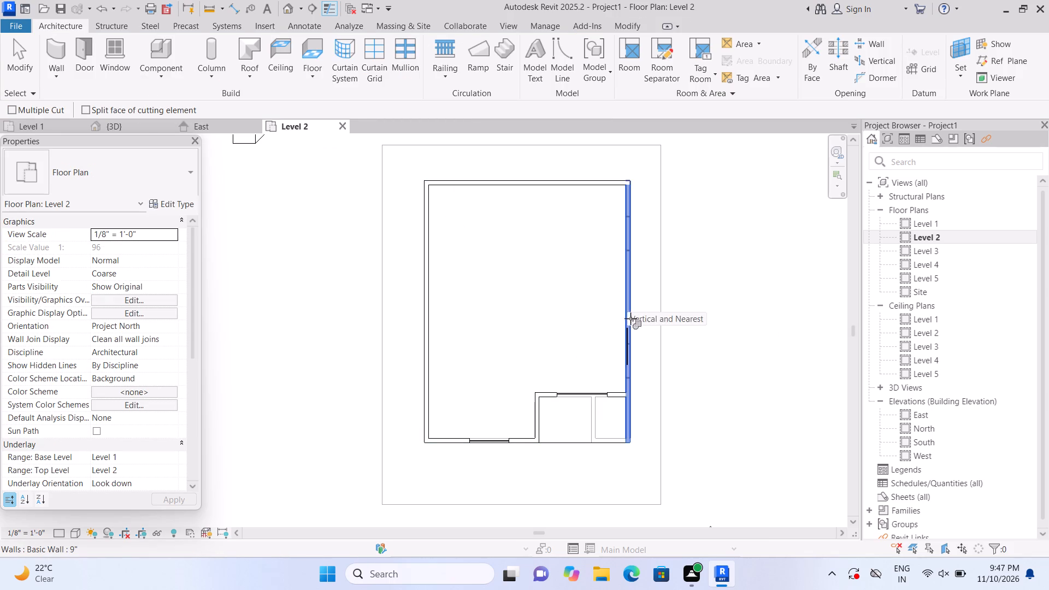
click(630, 338)
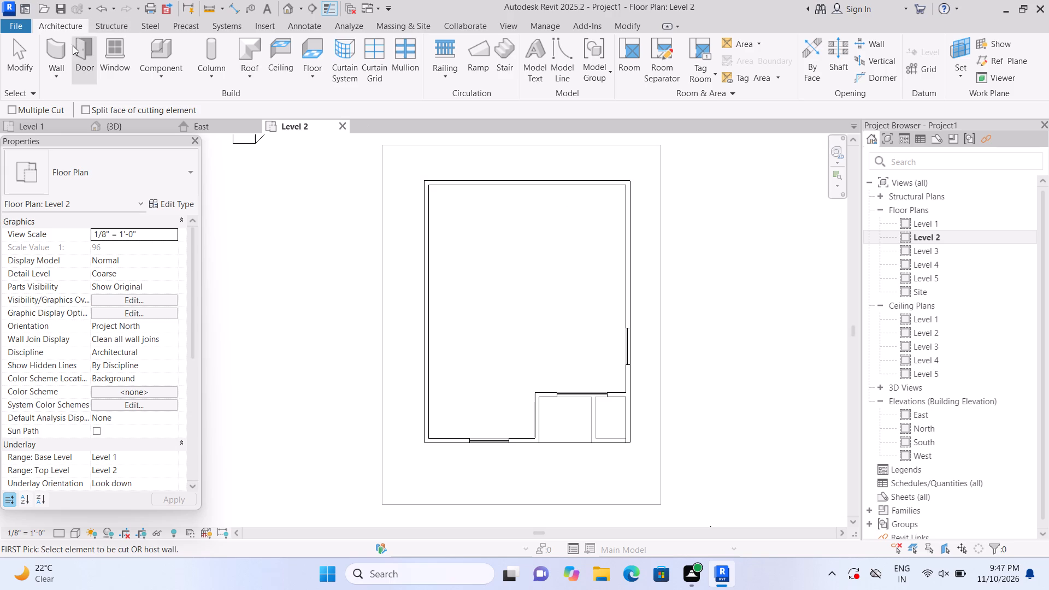
Draw a Curtain Wall 1 about 5' 9 1/2" long southward along the east wall, starting 6' south of the north wall.
click(54, 50)
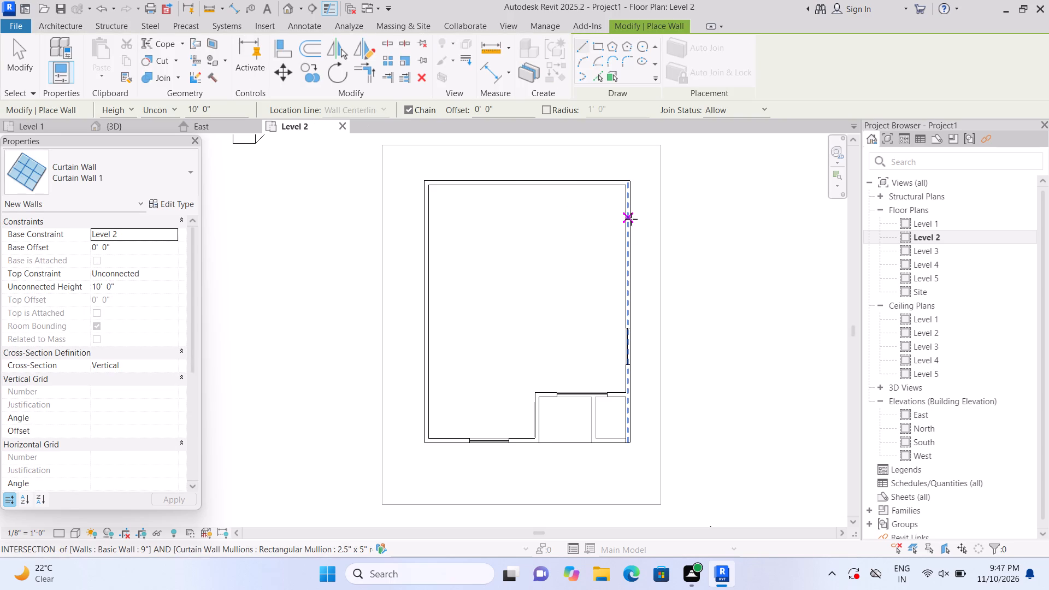
click(631, 217)
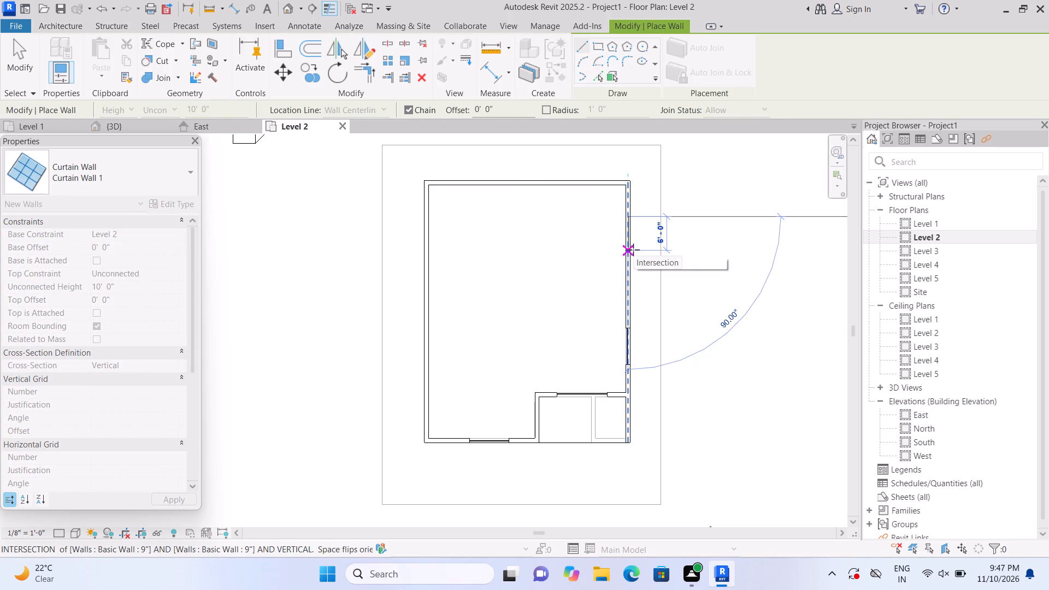
click(632, 246)
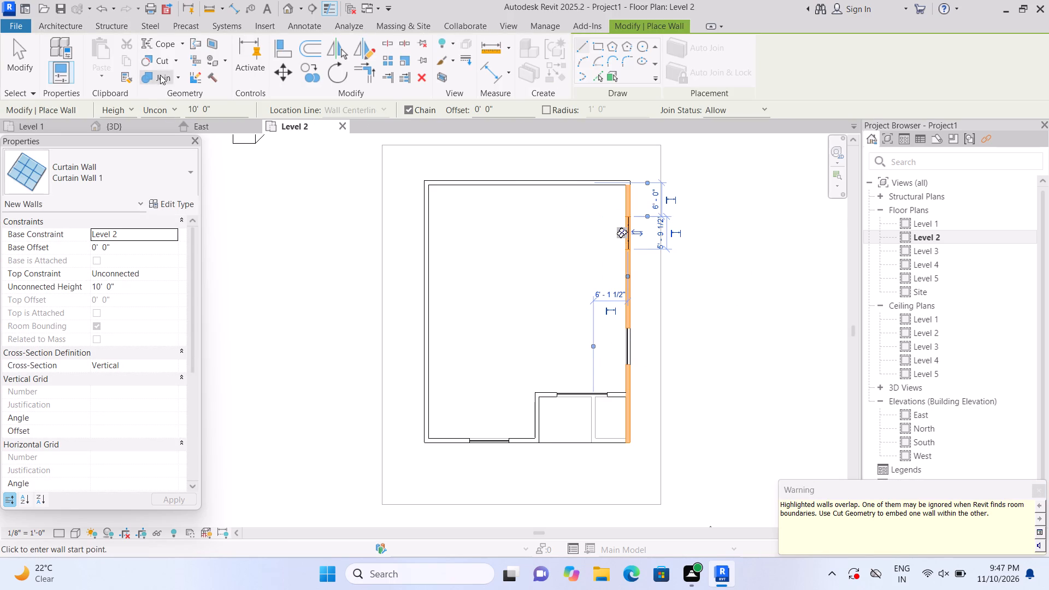
Cut the Level 2 east wall with Cut Geometry to embed its northern curtain wall.
click(174, 61)
click(177, 82)
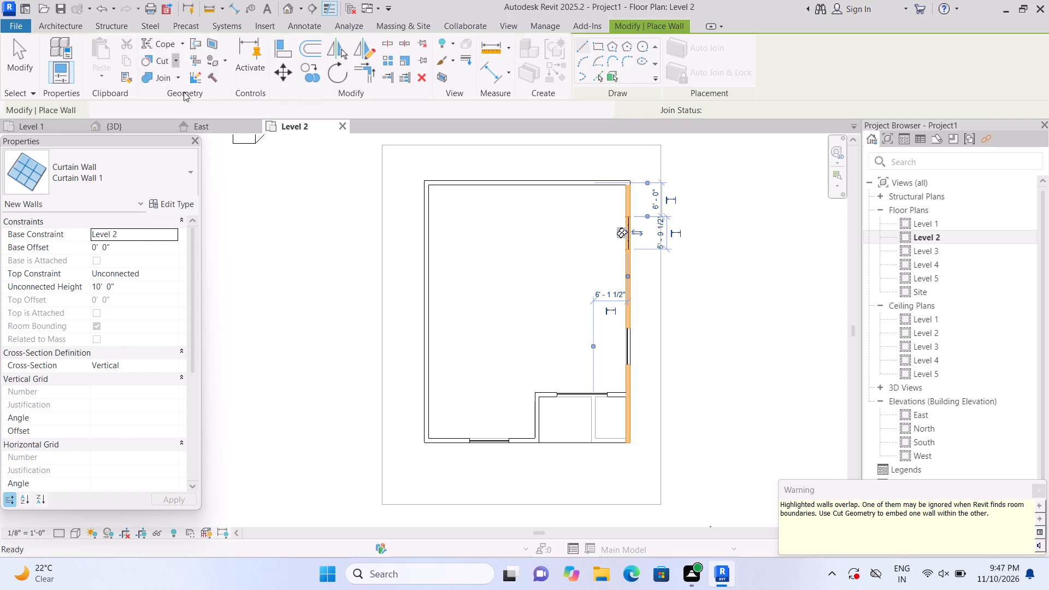
click(626, 271)
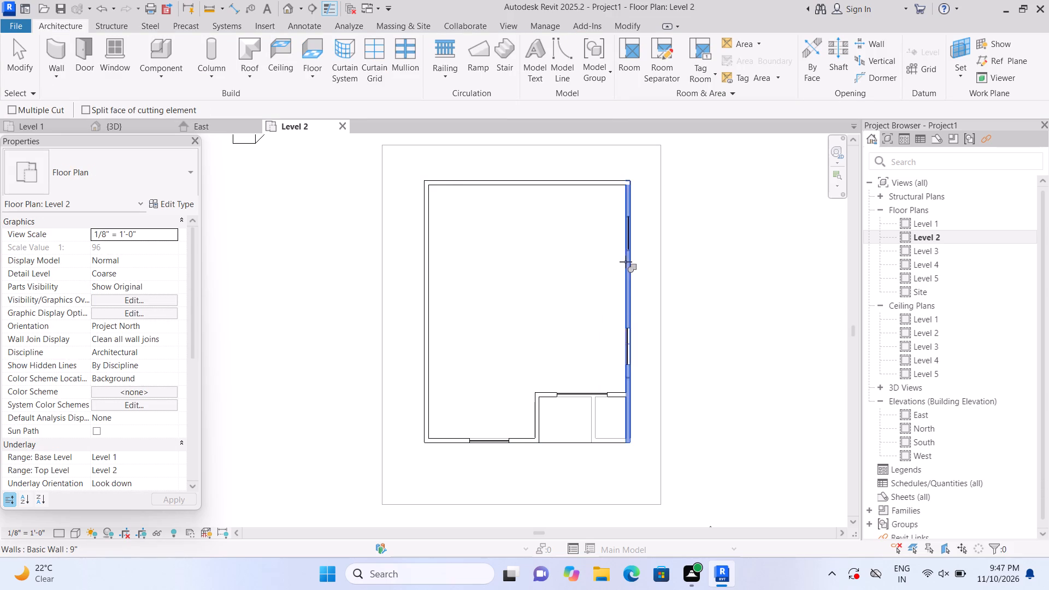
click(628, 237)
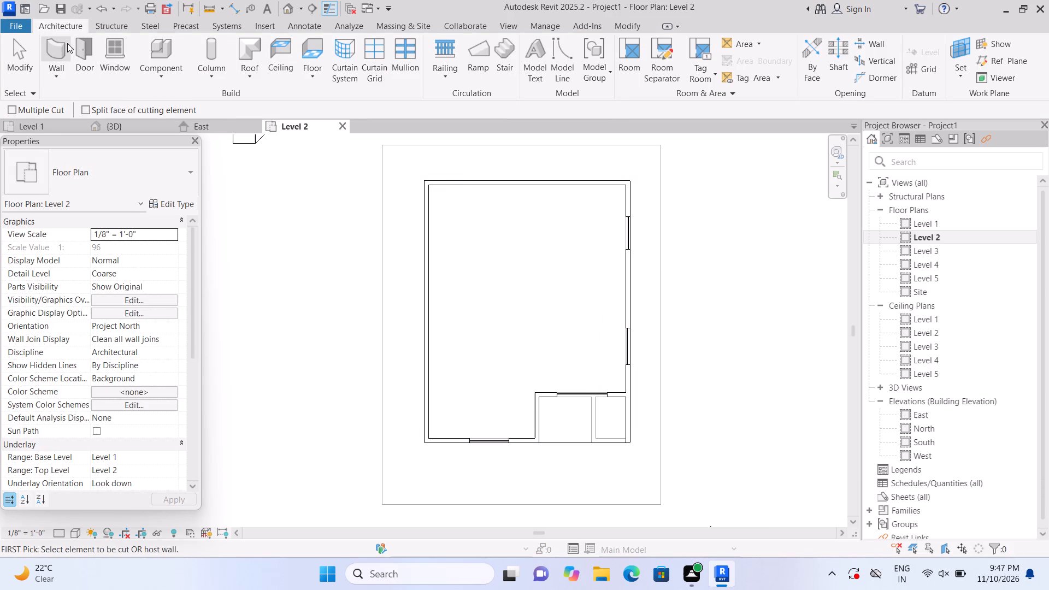
Draw a 5' Curtain Wall 1 westward along the Level 2 north wall, starting about 4' 7 1/2" from the east wall.
click(59, 44)
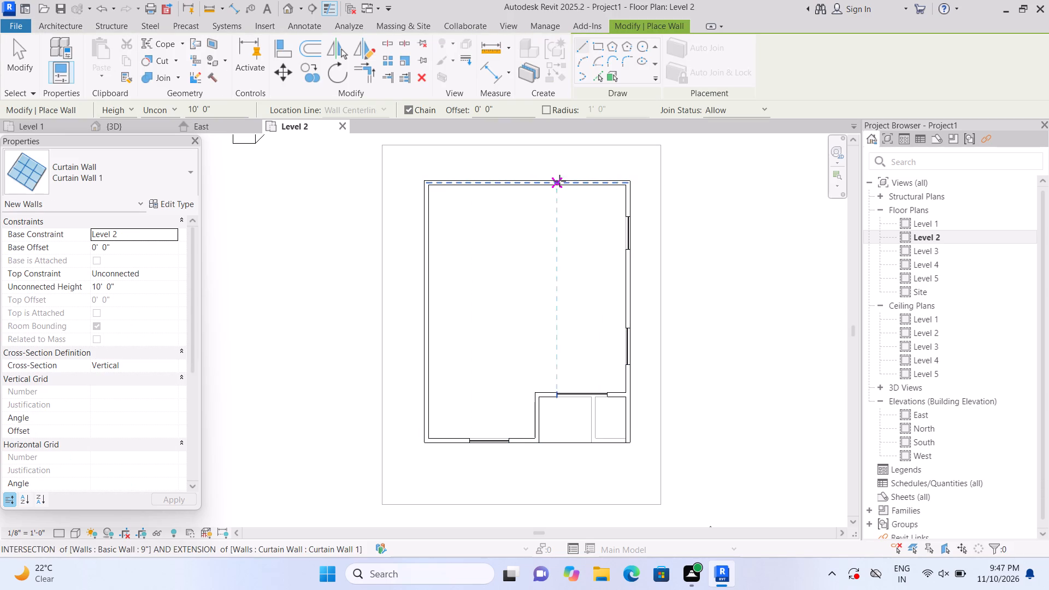
click(606, 189)
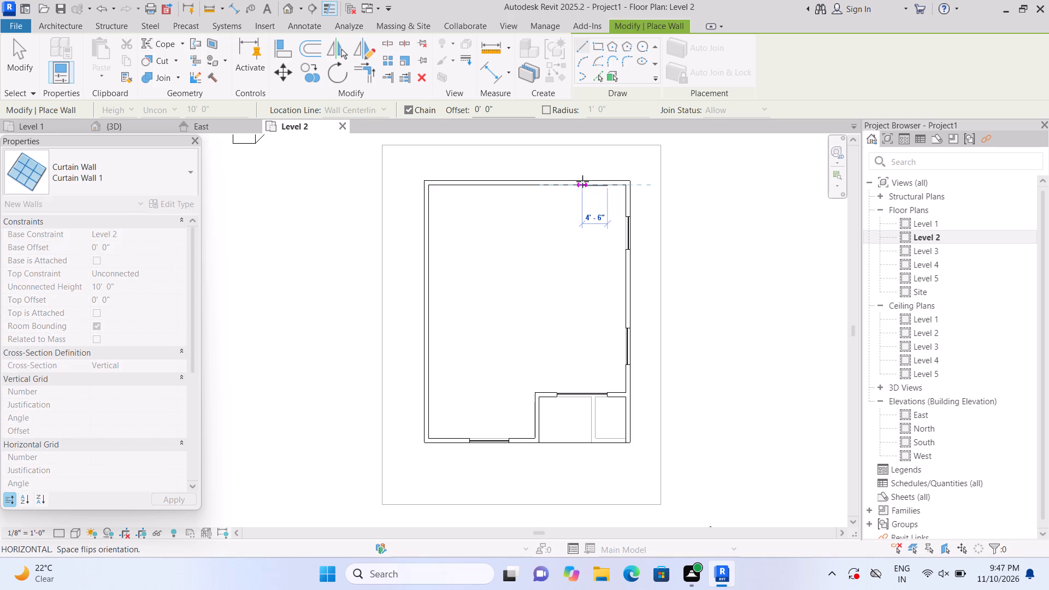
key(Escape)
scroll(598, 180, up, 1)
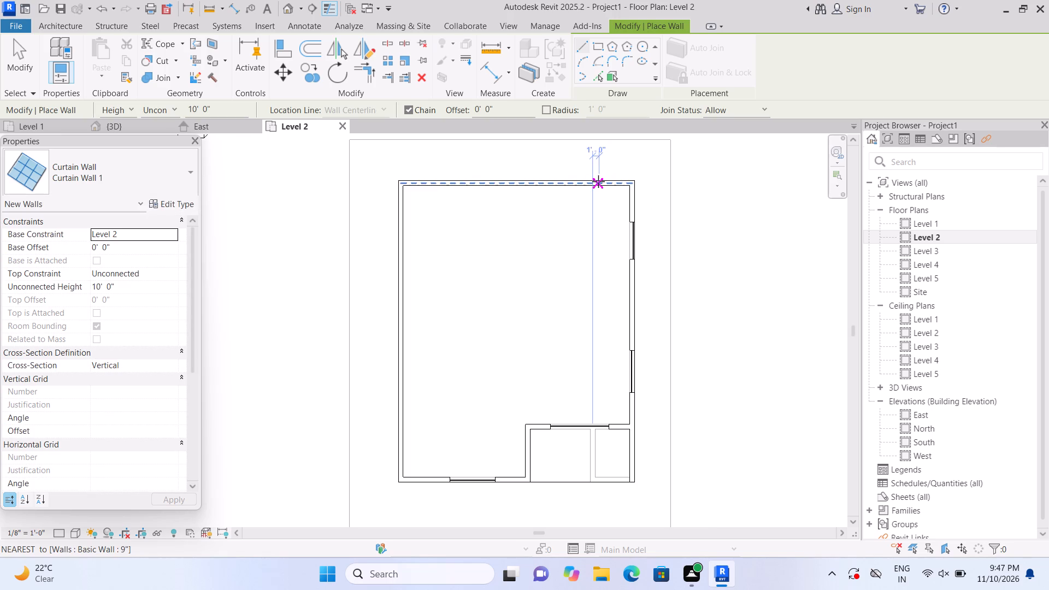
scroll(597, 181, up, 2)
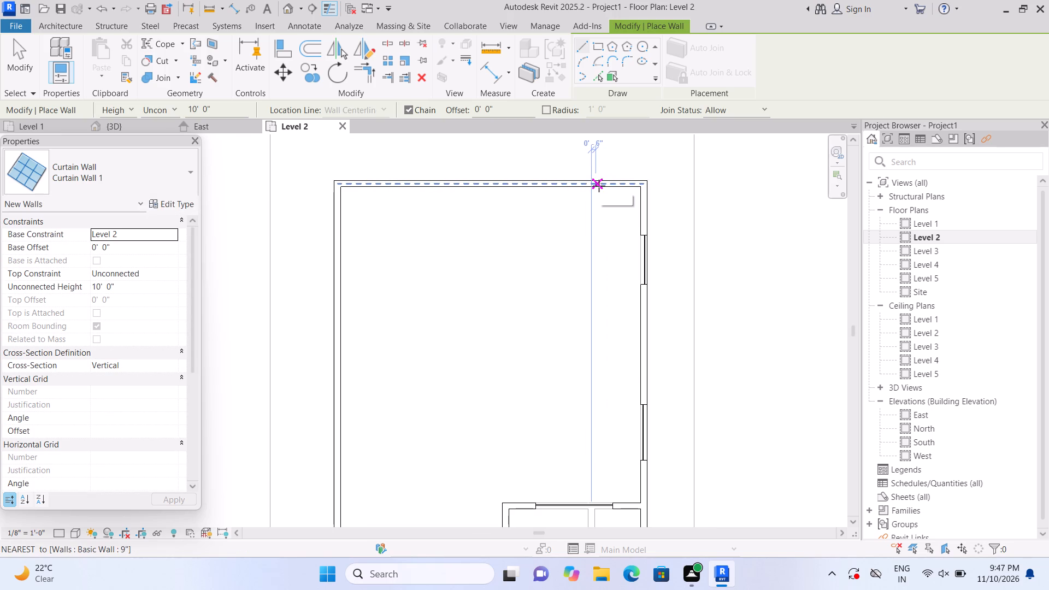
click(604, 186)
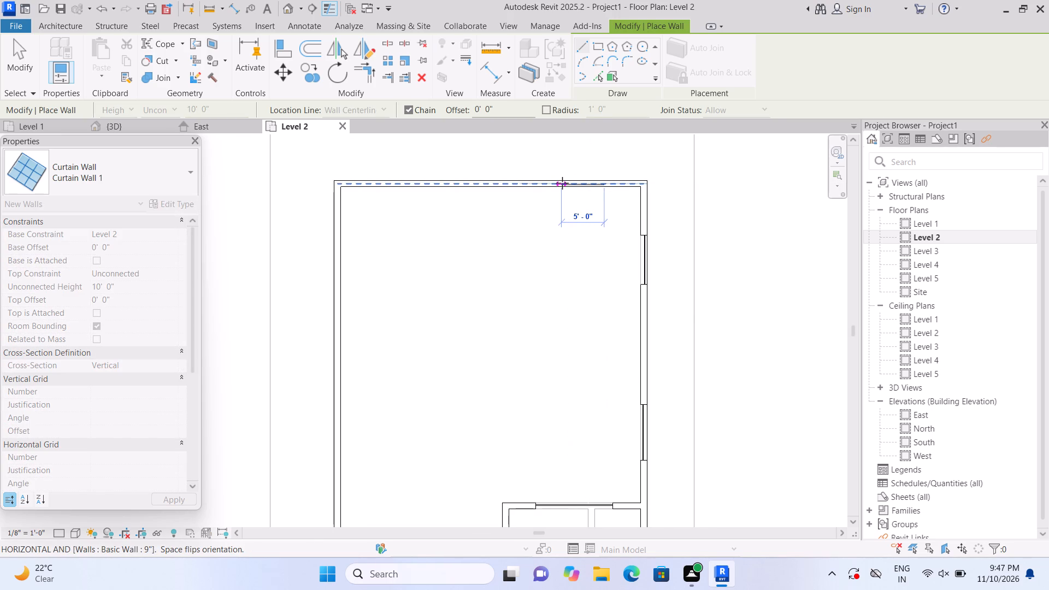
click(562, 183)
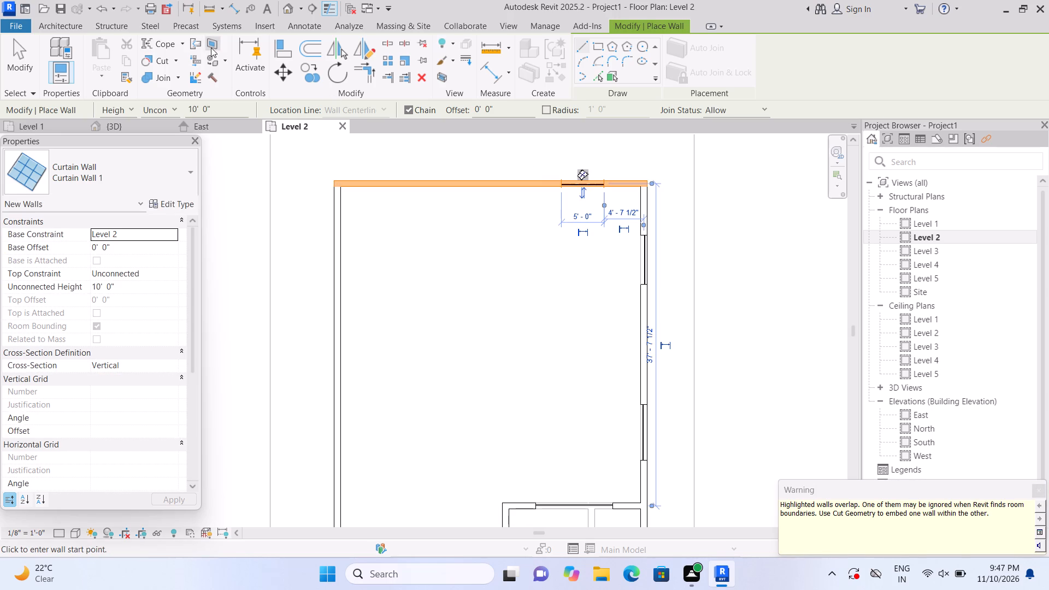
Cut the Level 2 north wall with Cut Geometry to embed the 5' curtain wall in it.
click(176, 61)
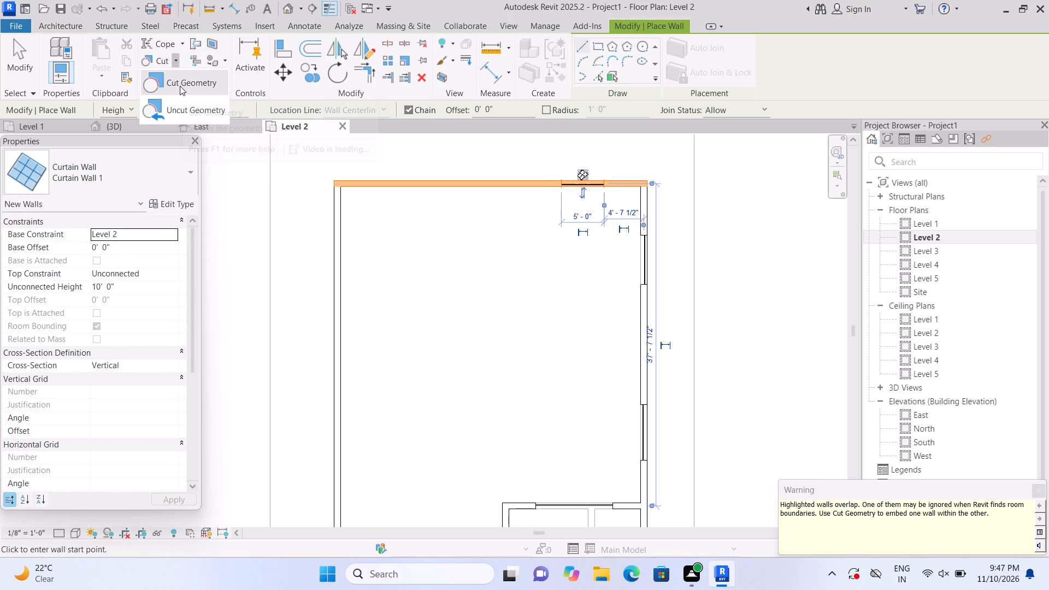
click(181, 86)
click(447, 176)
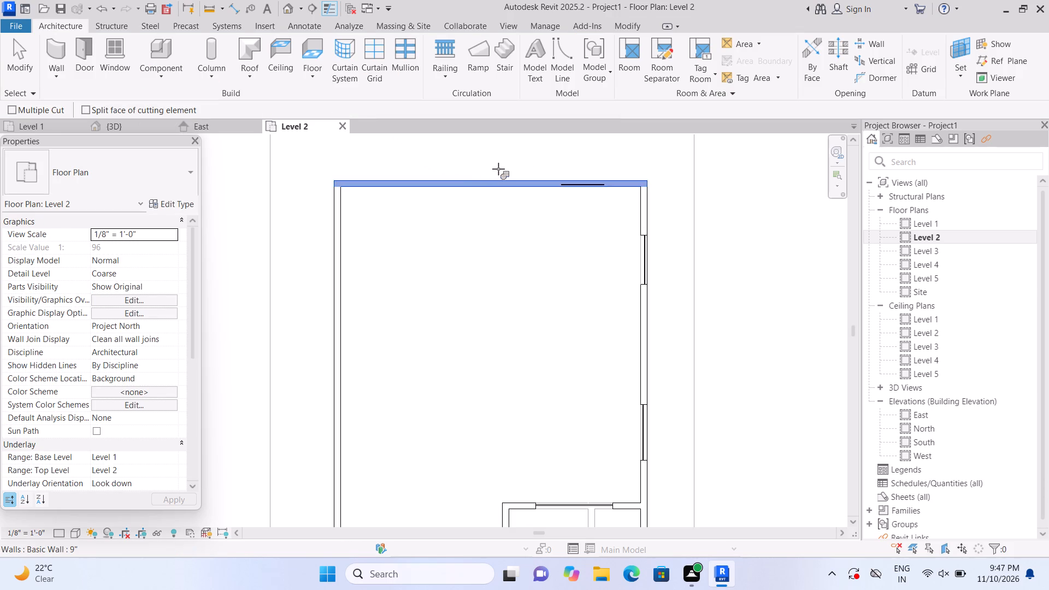
click(576, 183)
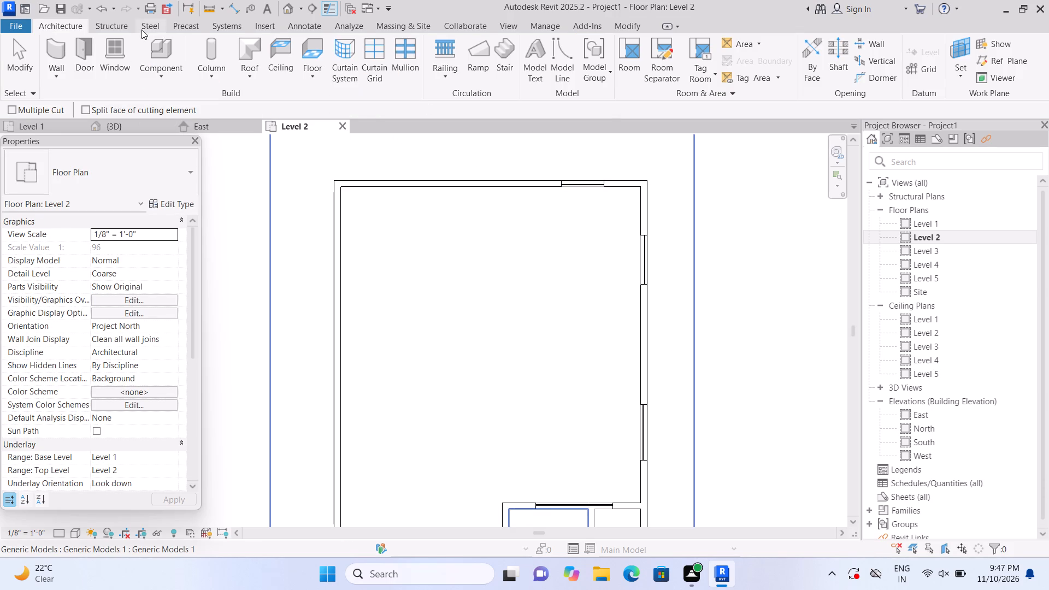
Draw a 4' Curtain Wall 1 eastward along the Level 2 north wall, starting 4' from the west wall.
click(55, 44)
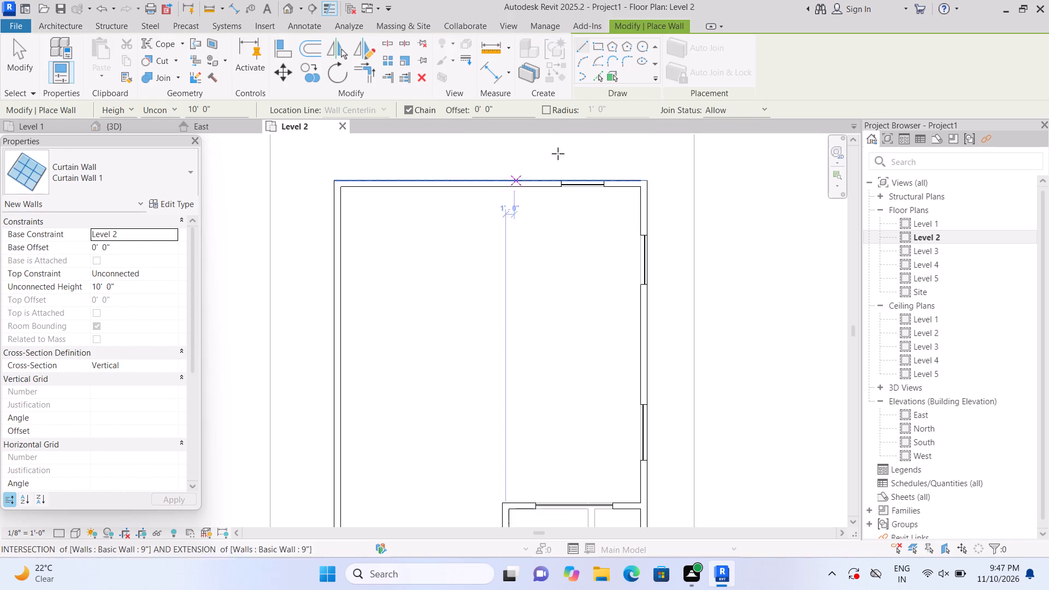
click(373, 186)
click(406, 186)
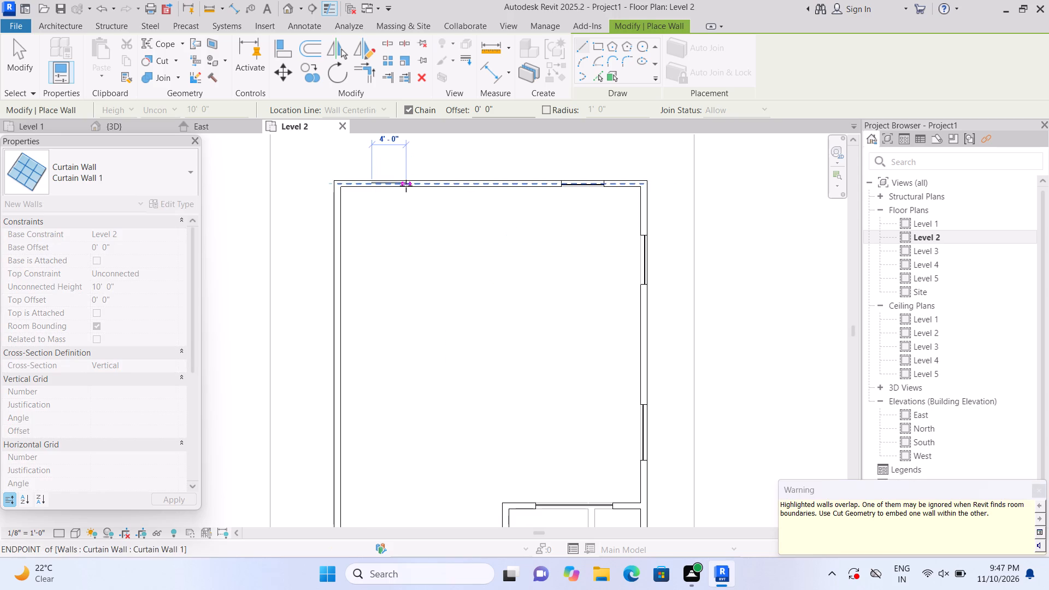
Cut the Level 2 north wall with Cut Geometry to embed its western 4' curtain wall.
click(175, 61)
click(176, 81)
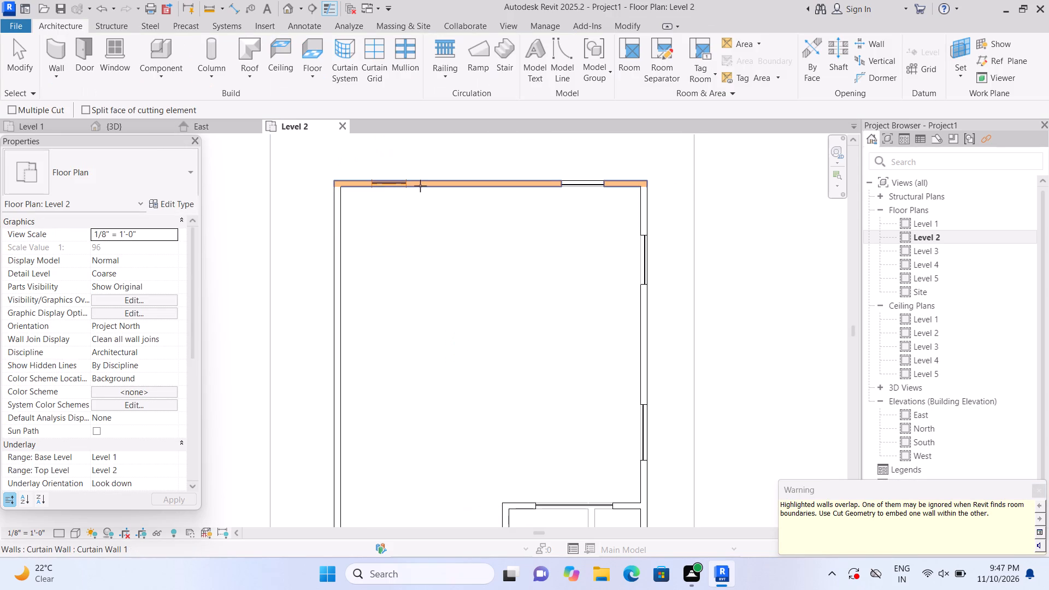
click(421, 186)
click(395, 184)
Draw a 6' Curtain Wall 1 southward along the Level 2 west wall, starting 6' south of the north wall.
scroll(402, 176, down, 3)
scroll(333, 261, up, 1)
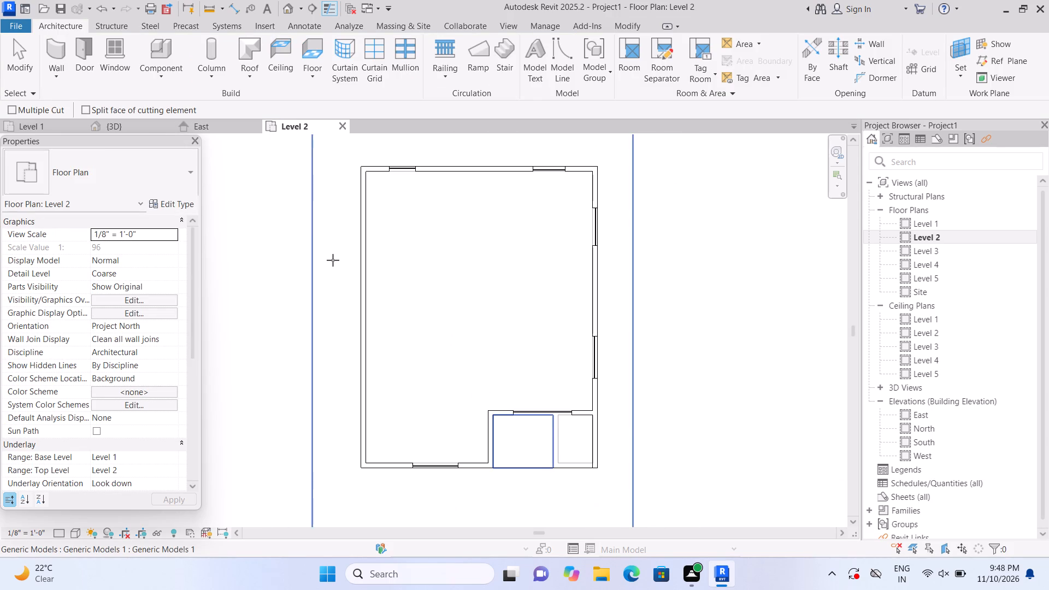
click(52, 55)
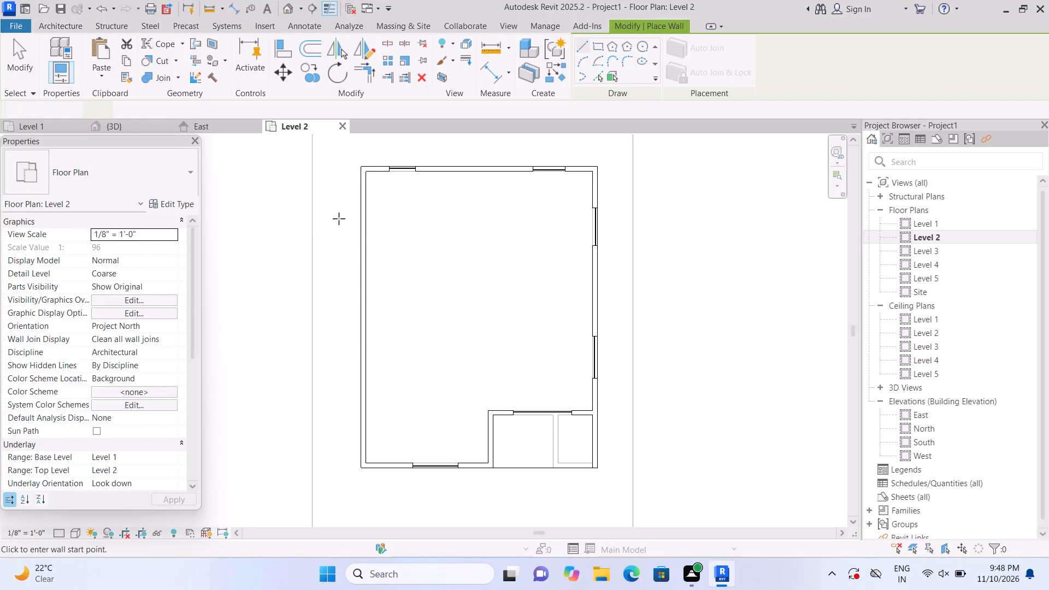
click(365, 207)
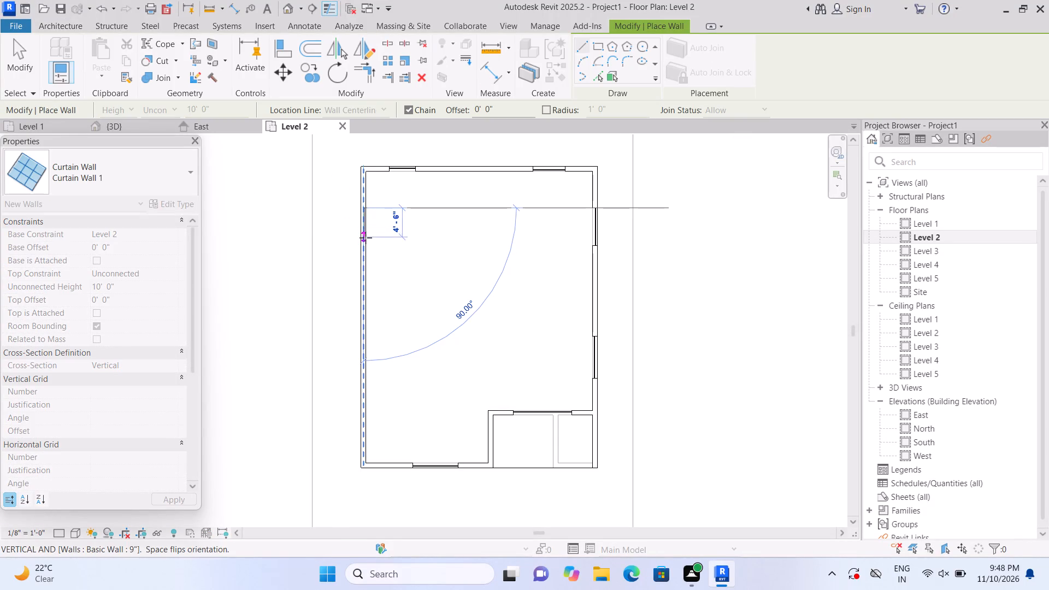
click(364, 244)
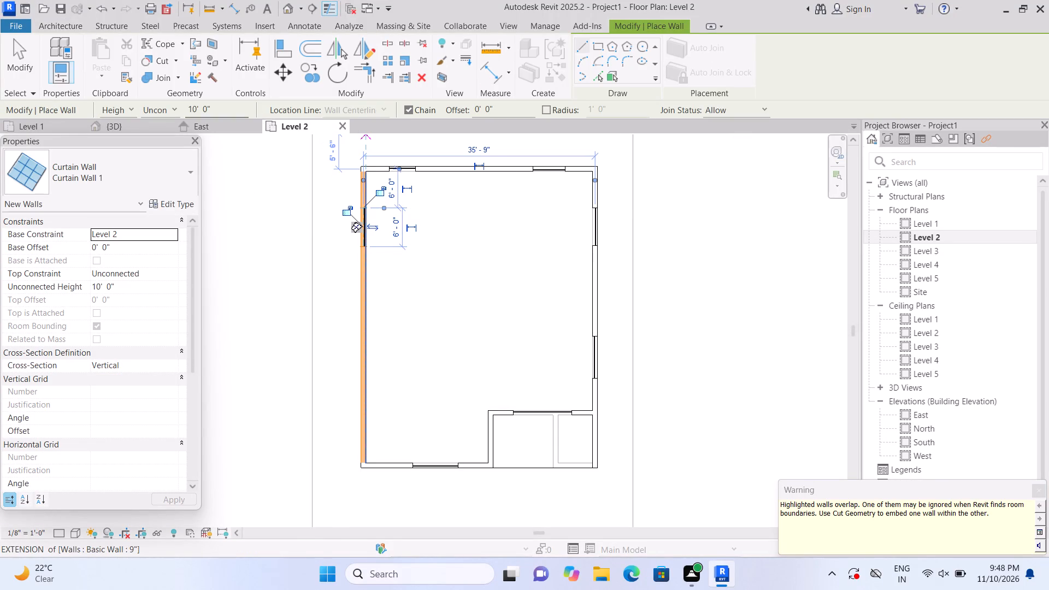
Cut the Level 2 west wall with Cut Geometry to embed the 6' curtain wall in it.
click(176, 55)
click(177, 76)
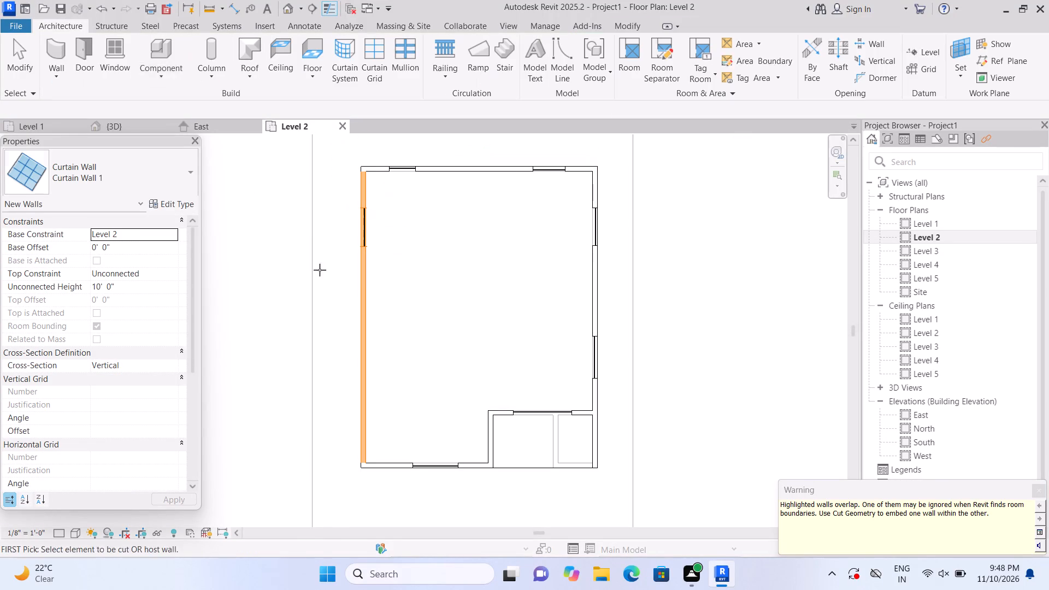
click(368, 284)
click(364, 238)
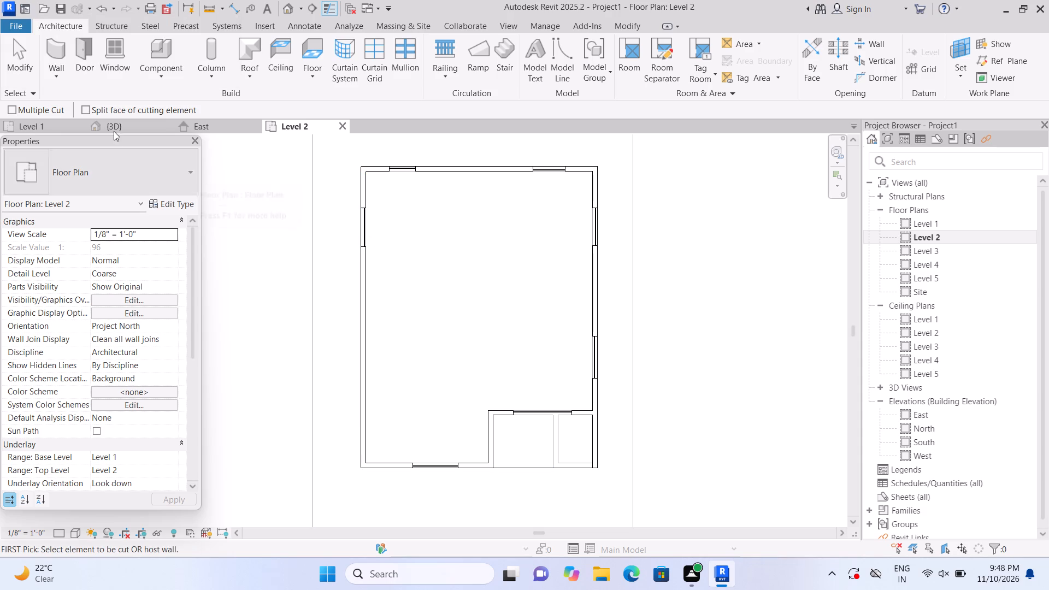
Draw a 6' 6" Curtain Wall 1 northward along the Level 2 west wall, starting about 4' 7 1/2" from the south wall.
click(54, 52)
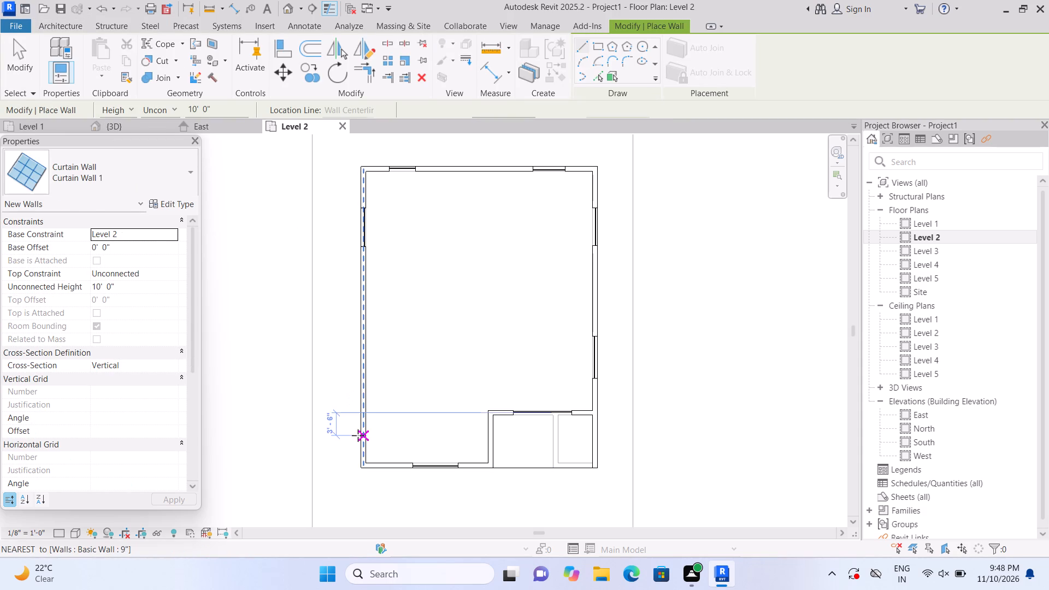
click(358, 435)
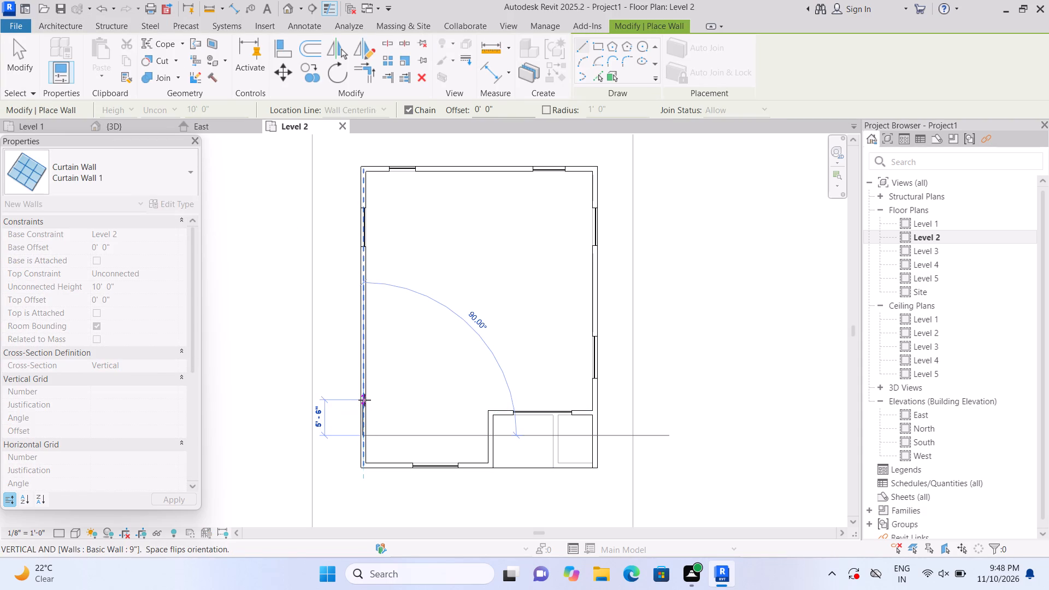
click(365, 398)
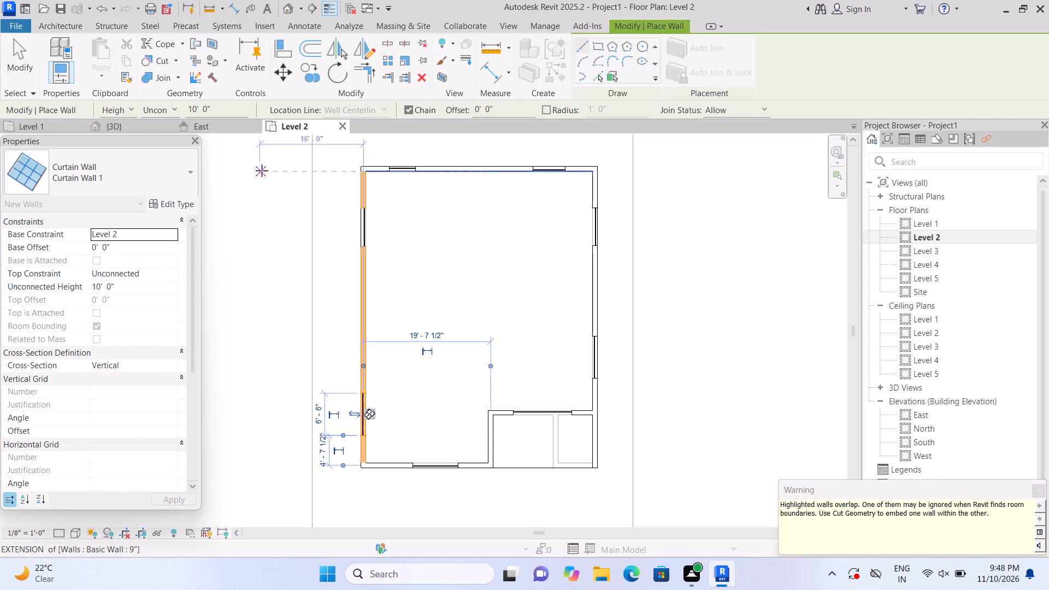
Cut the Level 2 west wall with Cut Geometry to embed its southern 6' 6" curtain wall.
click(178, 58)
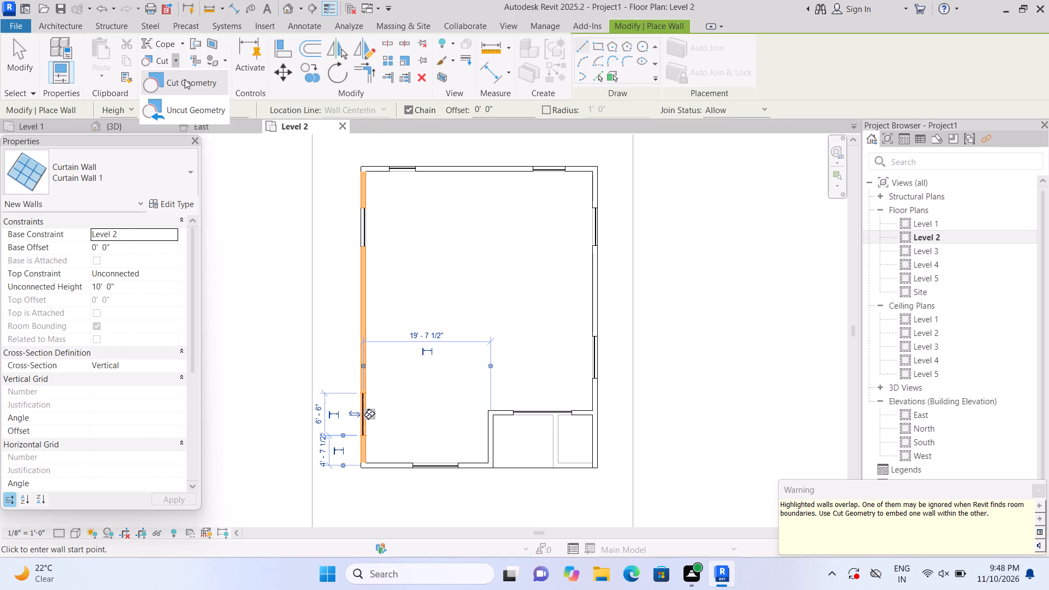
click(185, 79)
click(364, 324)
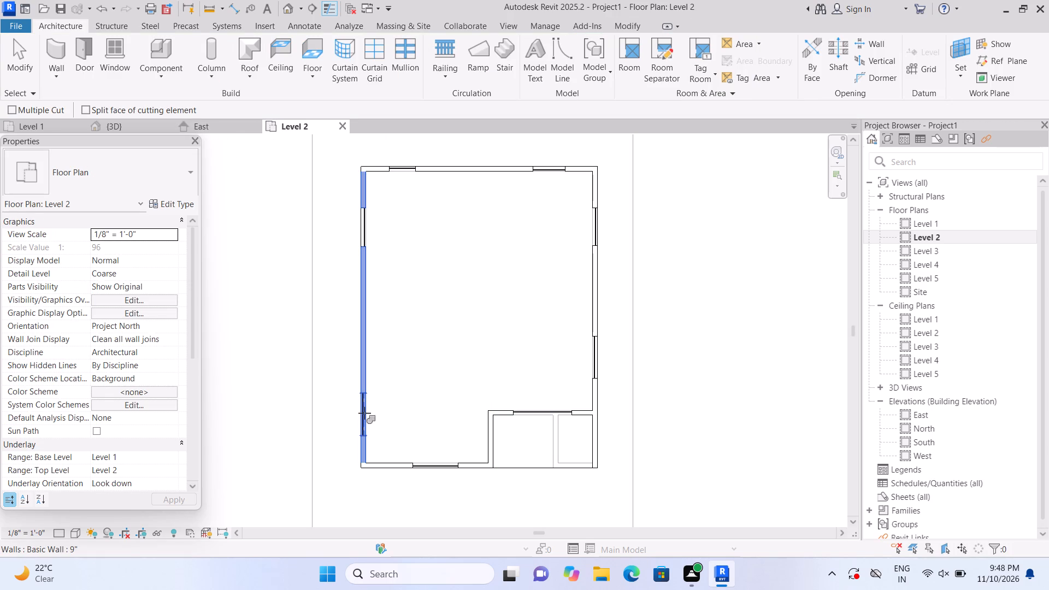
click(364, 413)
In the default 3D view, resize the Level 2 south wall's curtain wall to a base offset of about 2' 3" and height of about 6' 5".
scroll(378, 387, down, 1)
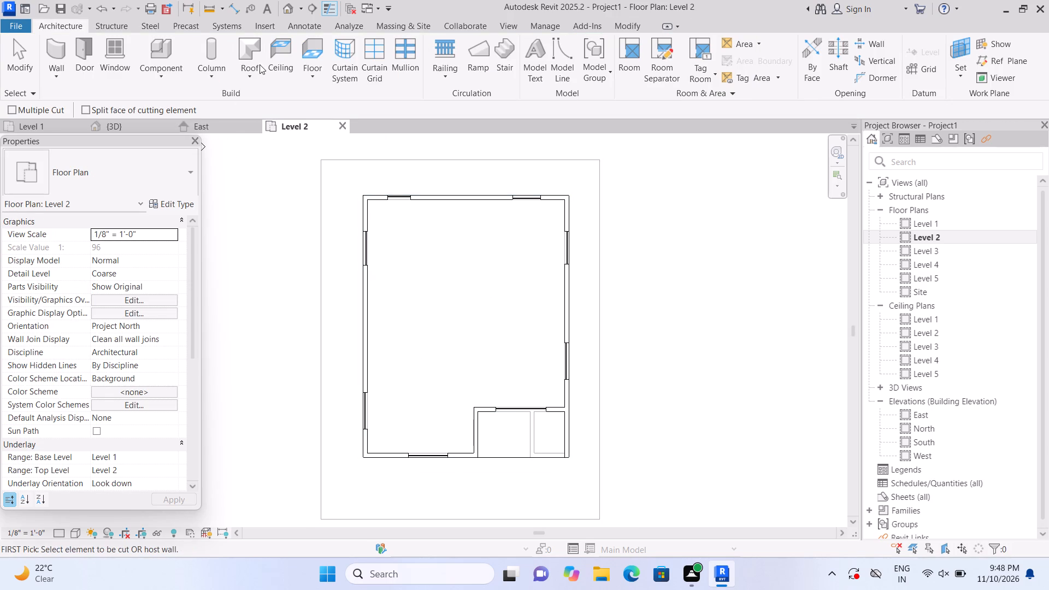
click(290, 7)
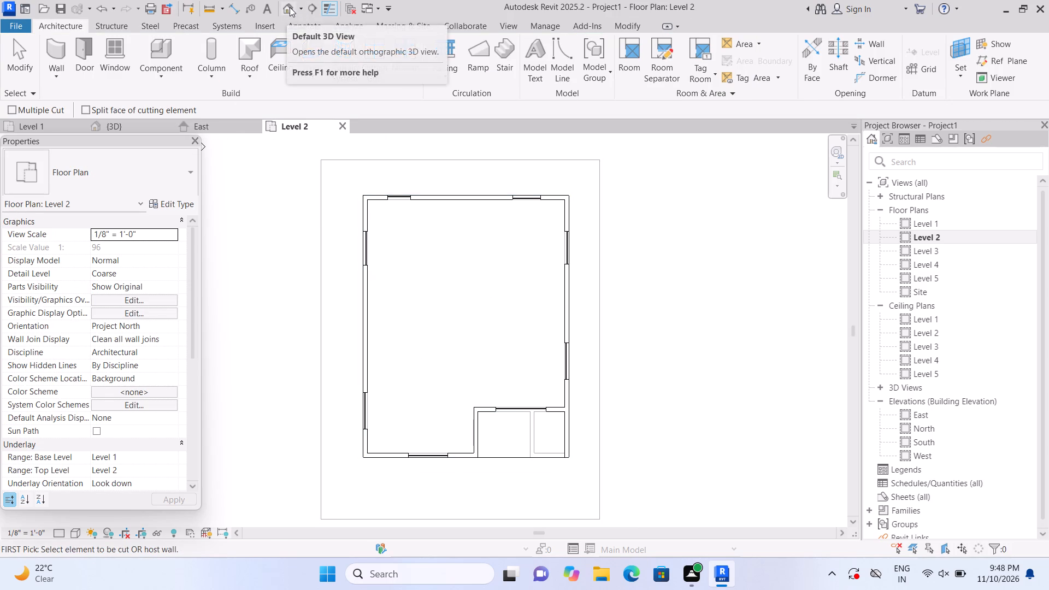
scroll(451, 375, up, 1)
scroll(420, 333, up, 1)
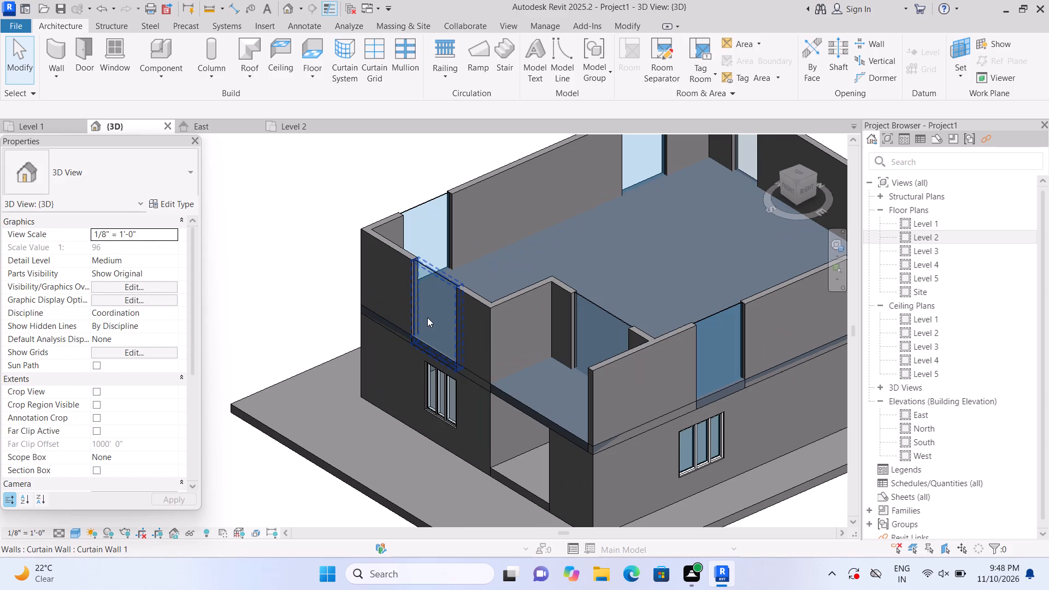
click(428, 317)
scroll(431, 330, up, 4)
drag(439, 371, 437, 341)
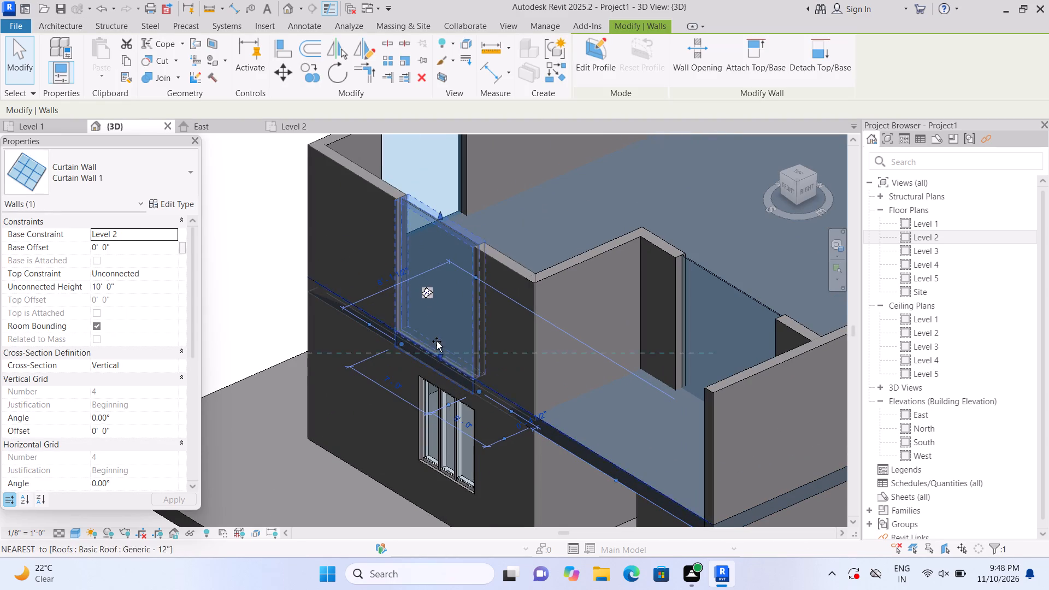
drag(437, 341, 437, 335)
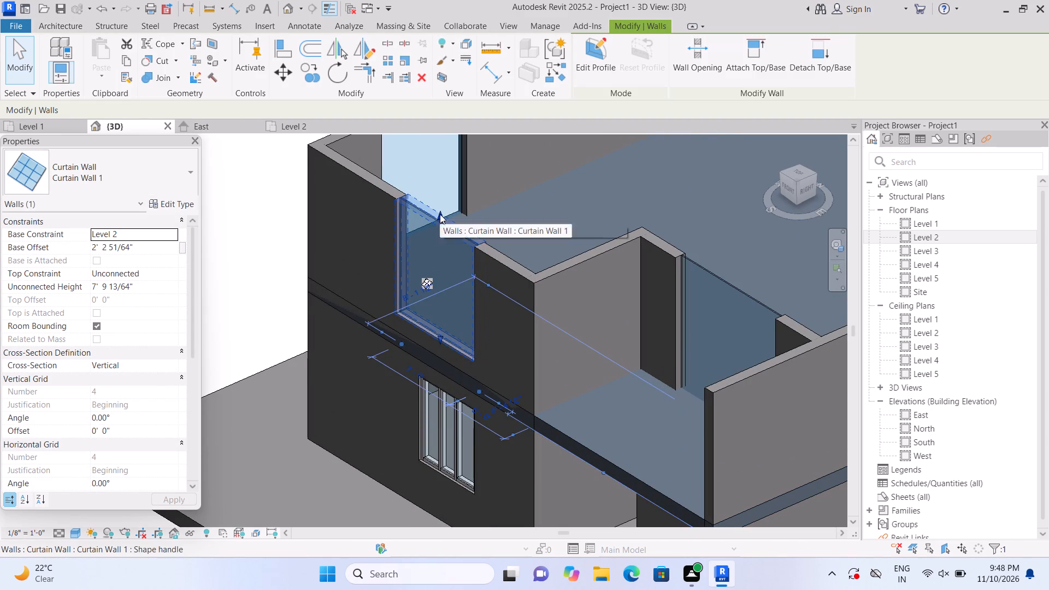
drag(440, 214, 440, 241)
click(440, 241)
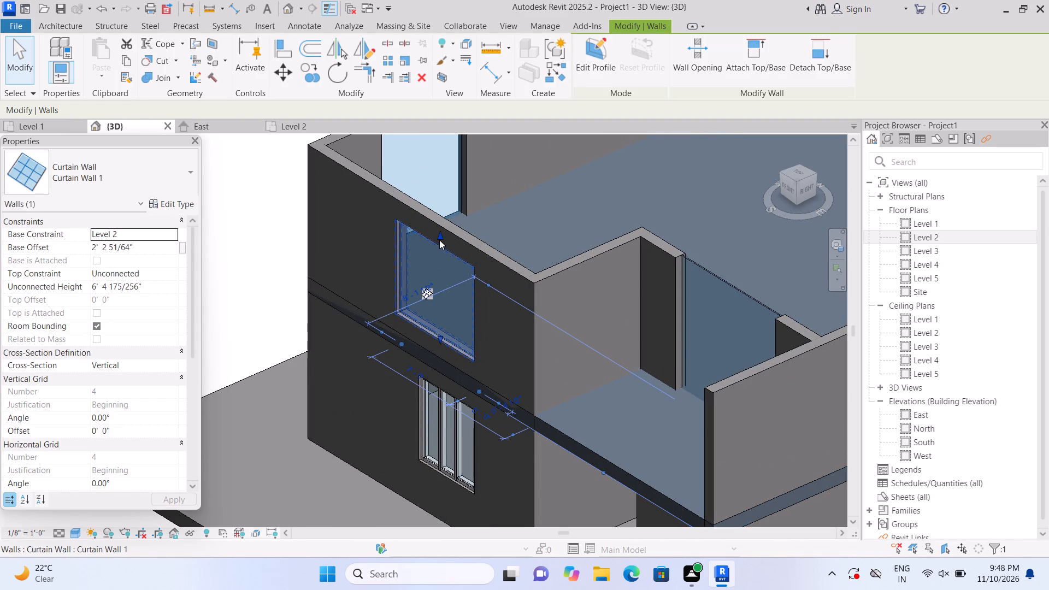
click(439, 238)
click(284, 257)
scroll(284, 257, down, 2)
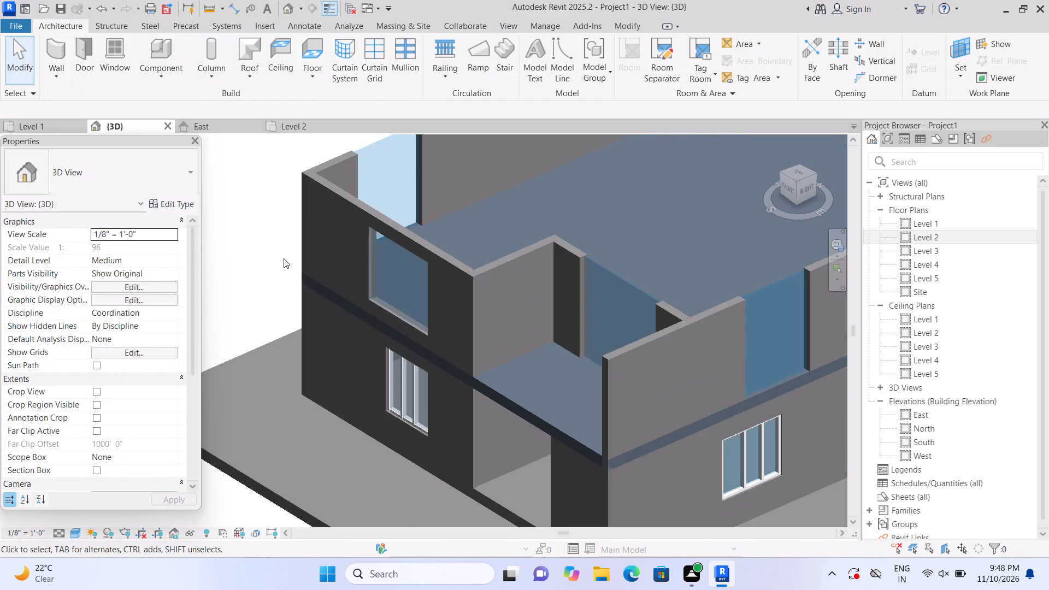
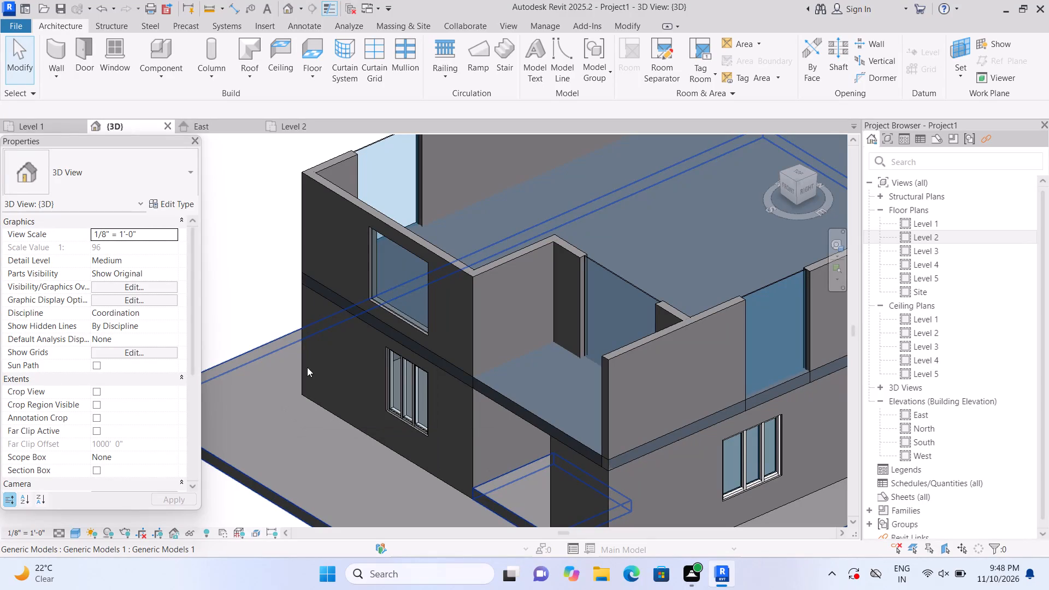
Add two vertical curtain grid lines to the Level 2 south curtain wall, at one-third of its width and about 1' 11" further east.
click(380, 63)
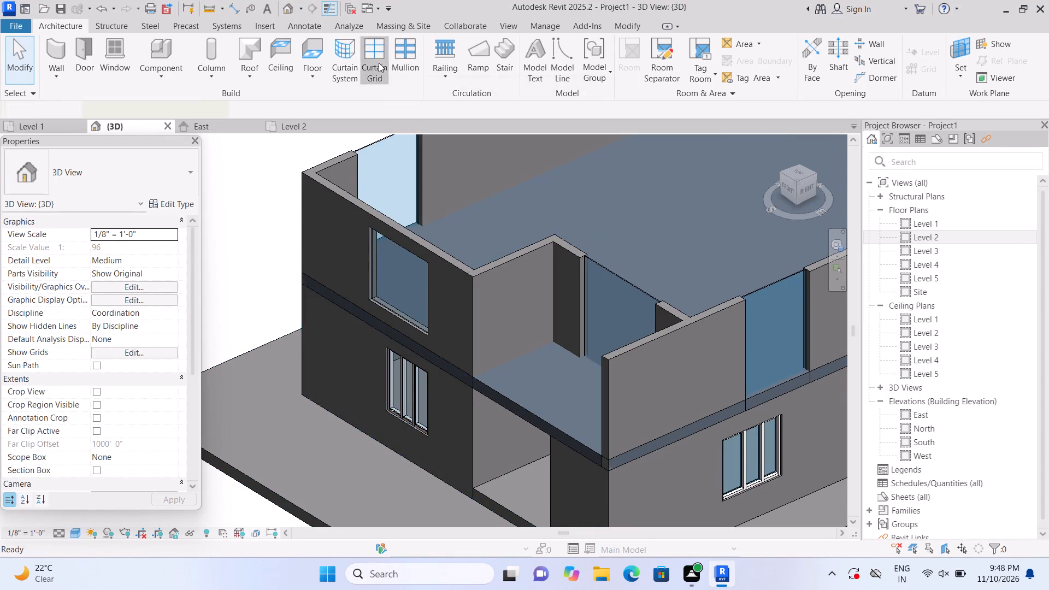
scroll(386, 246, up, 8)
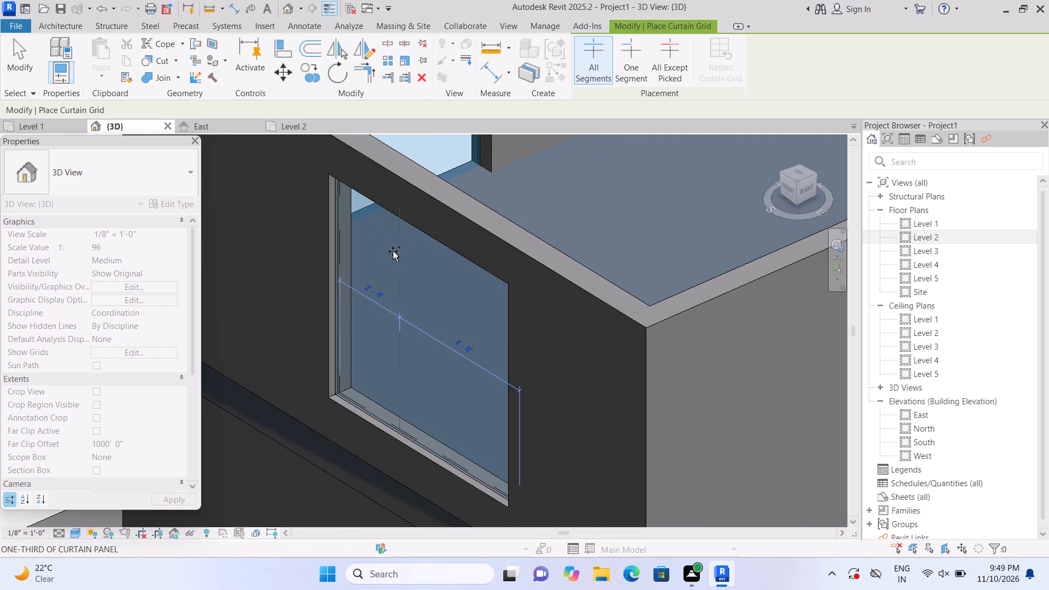
click(393, 251)
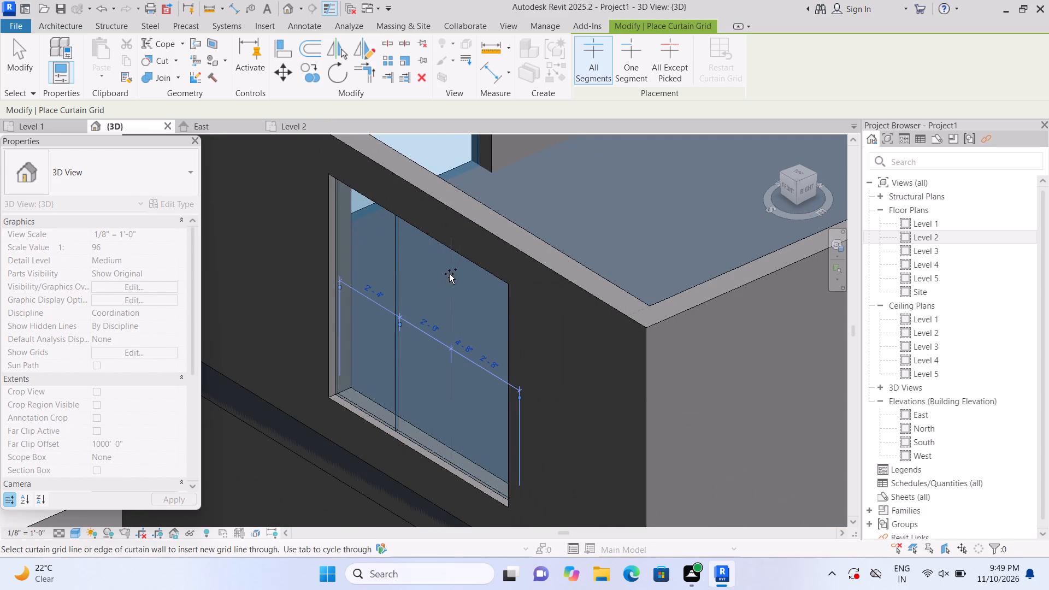
click(448, 273)
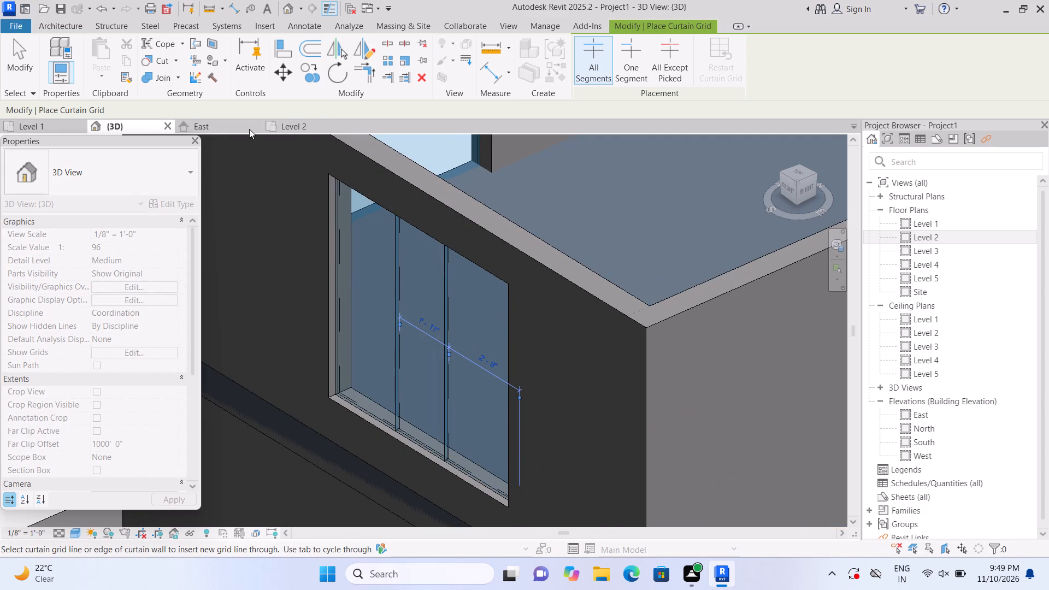
Place 2.5" x 5" rectangular mullions on both grid lines and all four edges of the Level 2 south curtain wall.
click(58, 22)
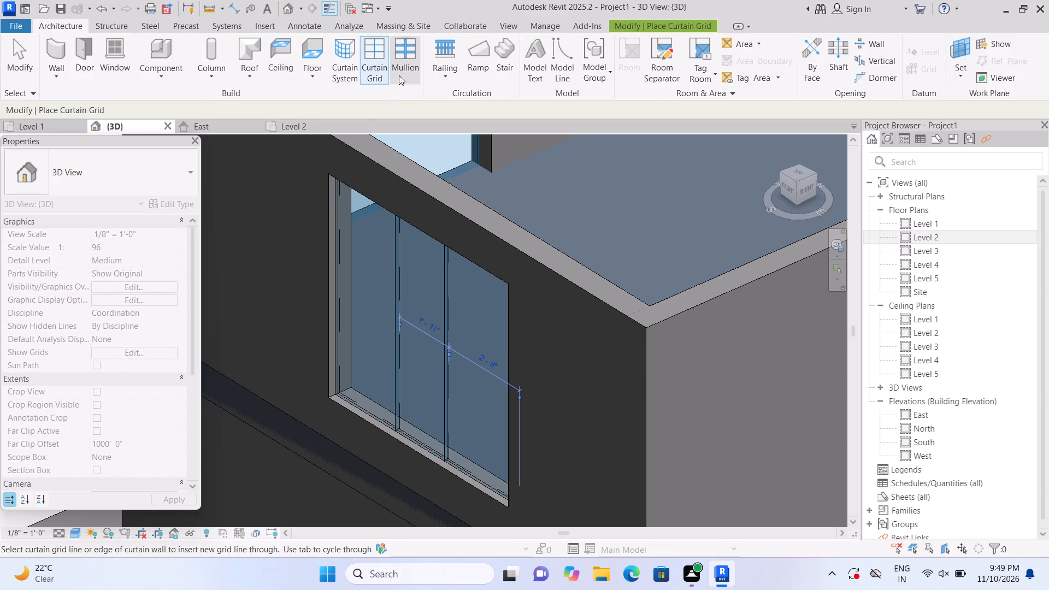
click(399, 75)
click(396, 258)
click(343, 252)
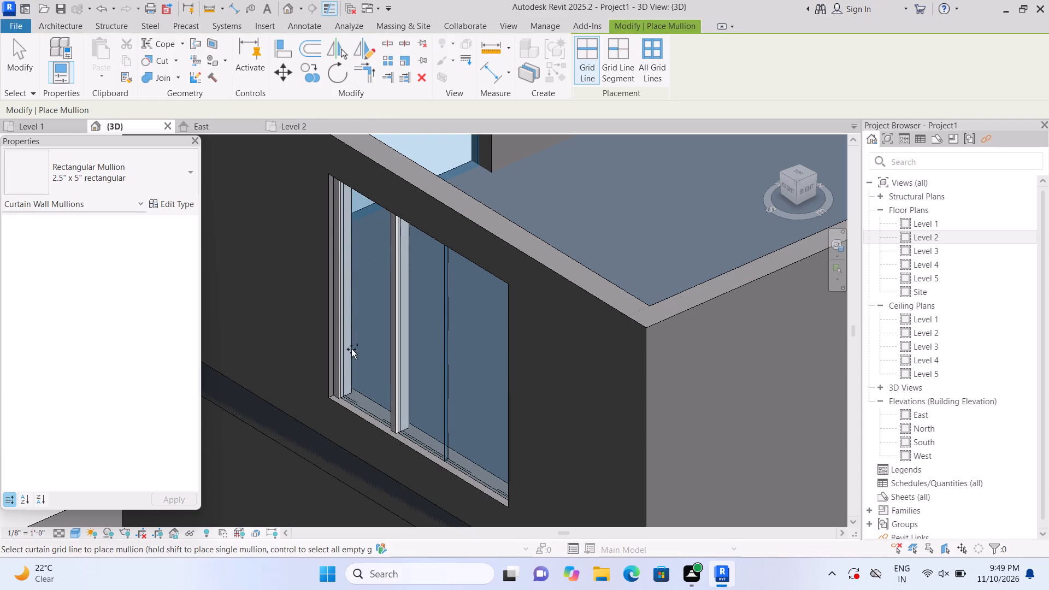
click(350, 394)
click(440, 356)
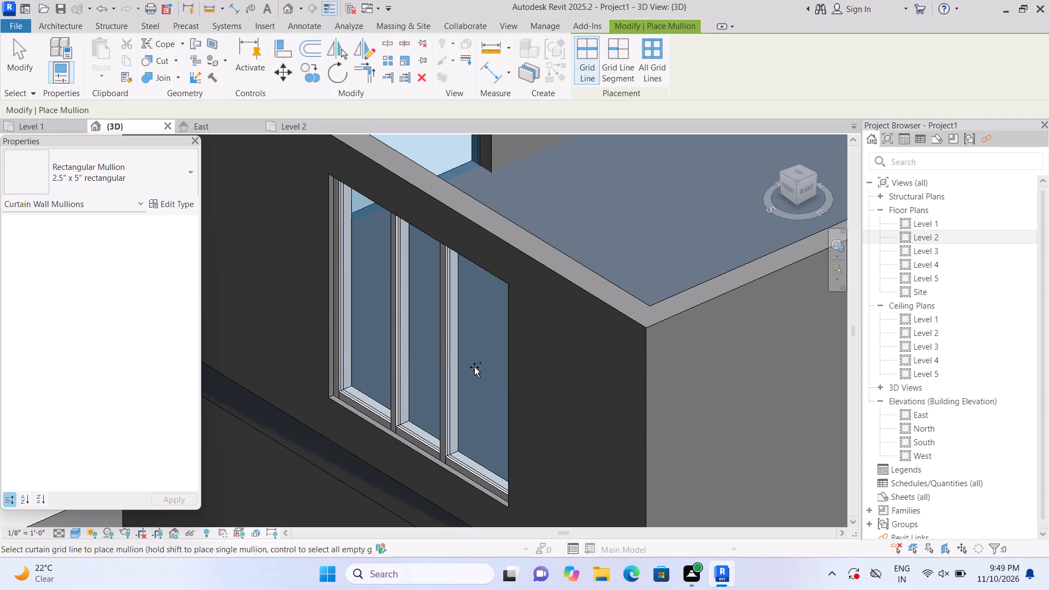
click(492, 370)
scroll(492, 370, down, 1)
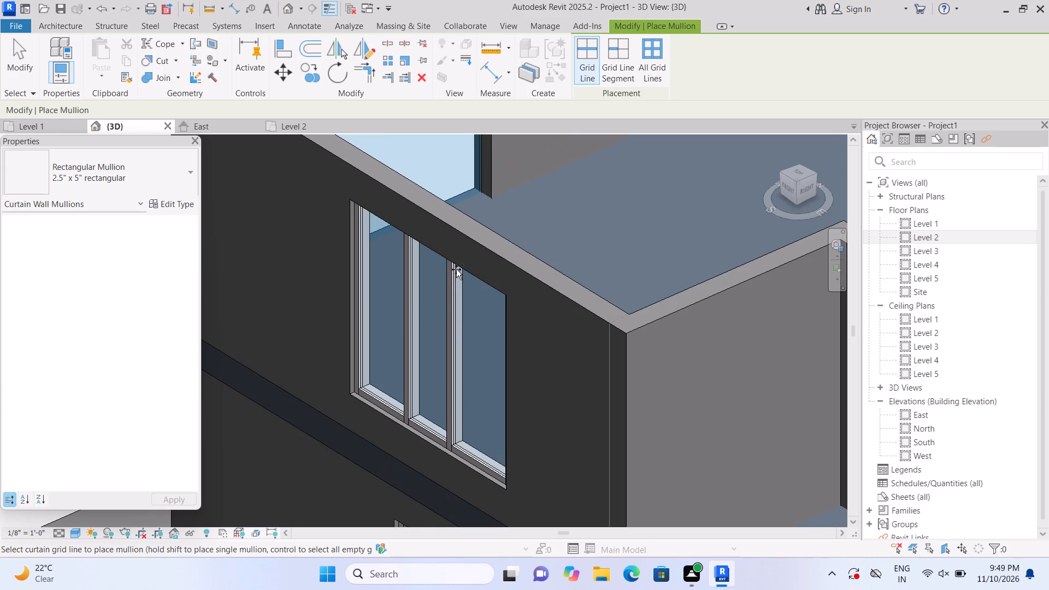
click(465, 276)
scroll(508, 411, down, 6)
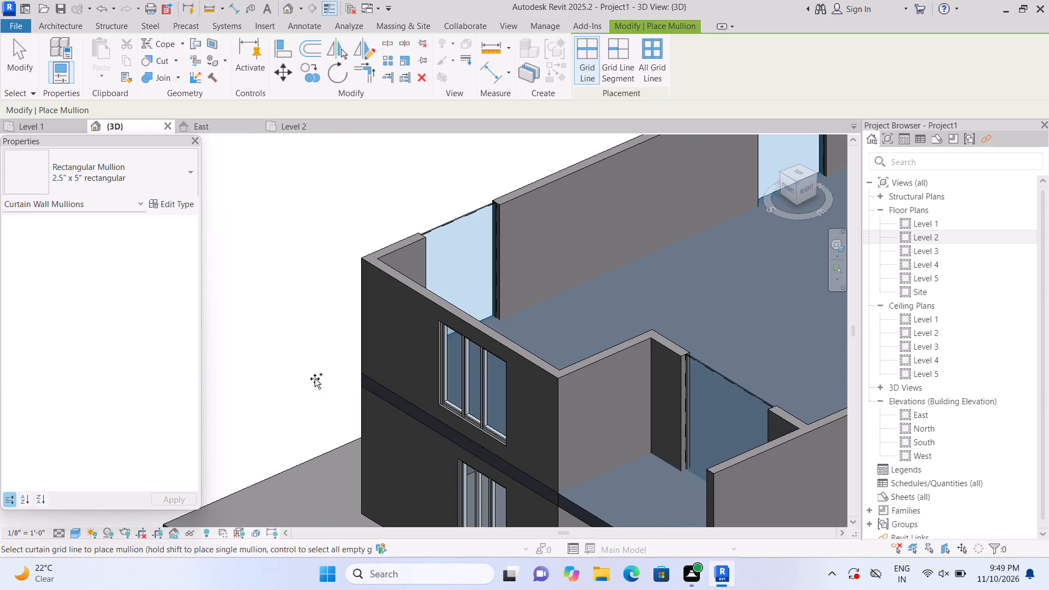
key(Escape)
Resize the recessed balcony curtain wall on Level 2 to a base offset of about 1' 4 1/2" and height of about 8' 0 1/4".
scroll(308, 377, down, 3)
middle_drag(316, 476, 307, 440)
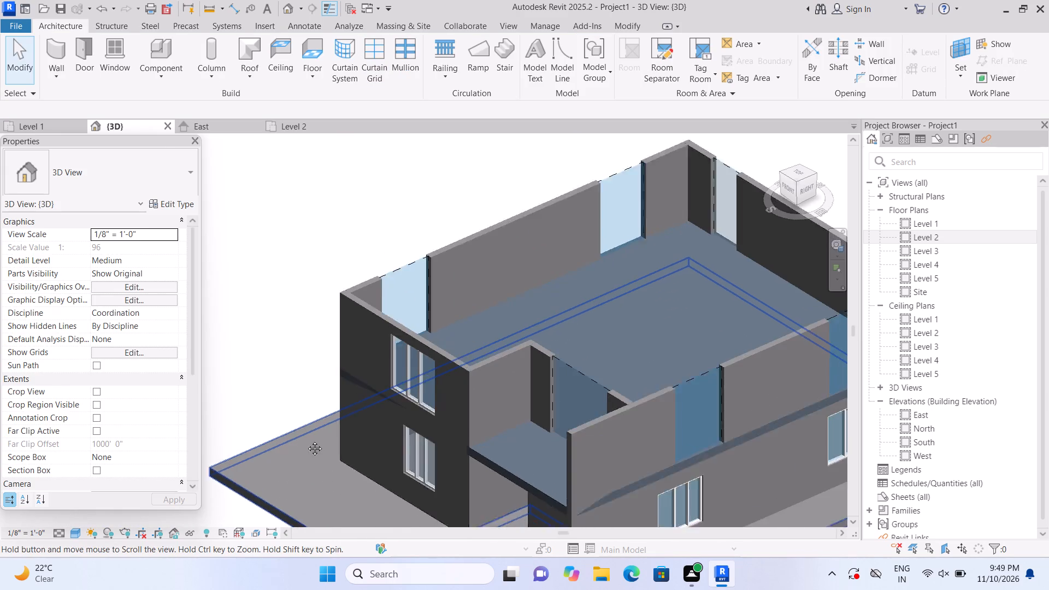
middle_drag(307, 440, 290, 353)
middle_click(290, 353)
scroll(295, 361, up, 1)
scroll(399, 446, up, 1)
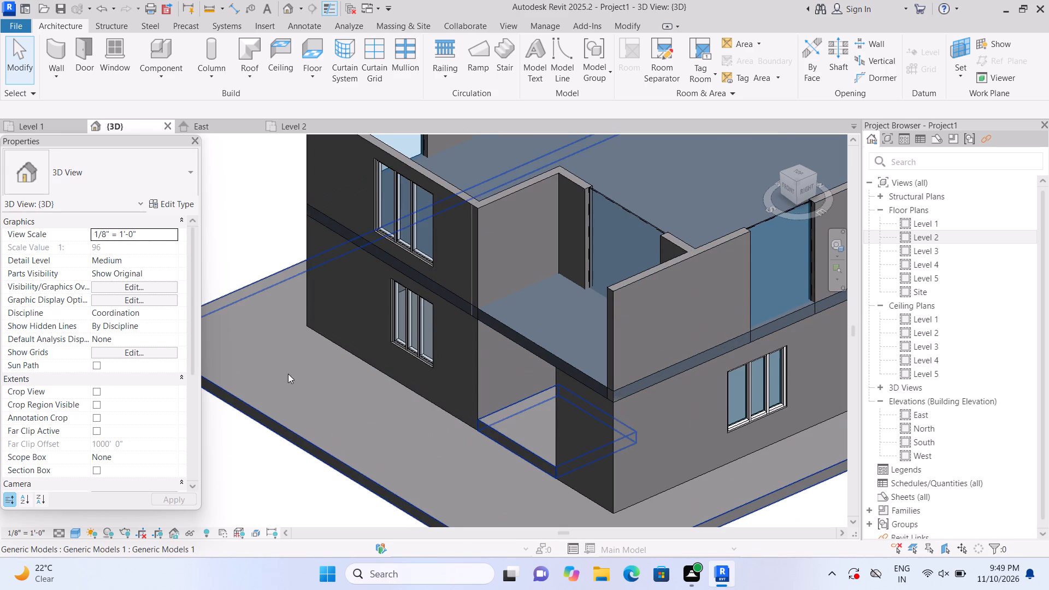
scroll(305, 488, down, 2)
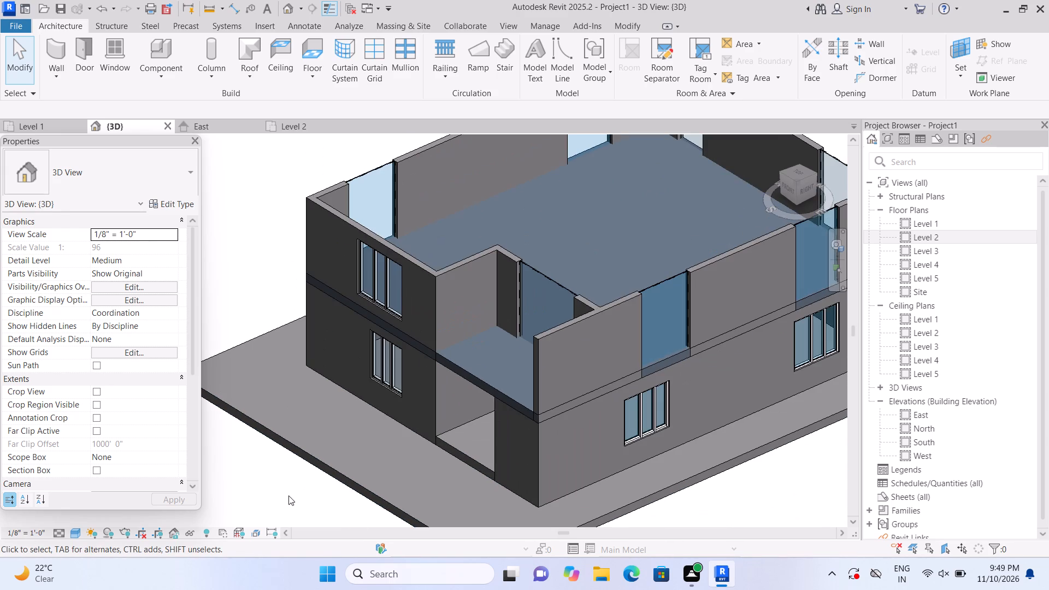
shift+middle_drag(285, 493, 405, 504)
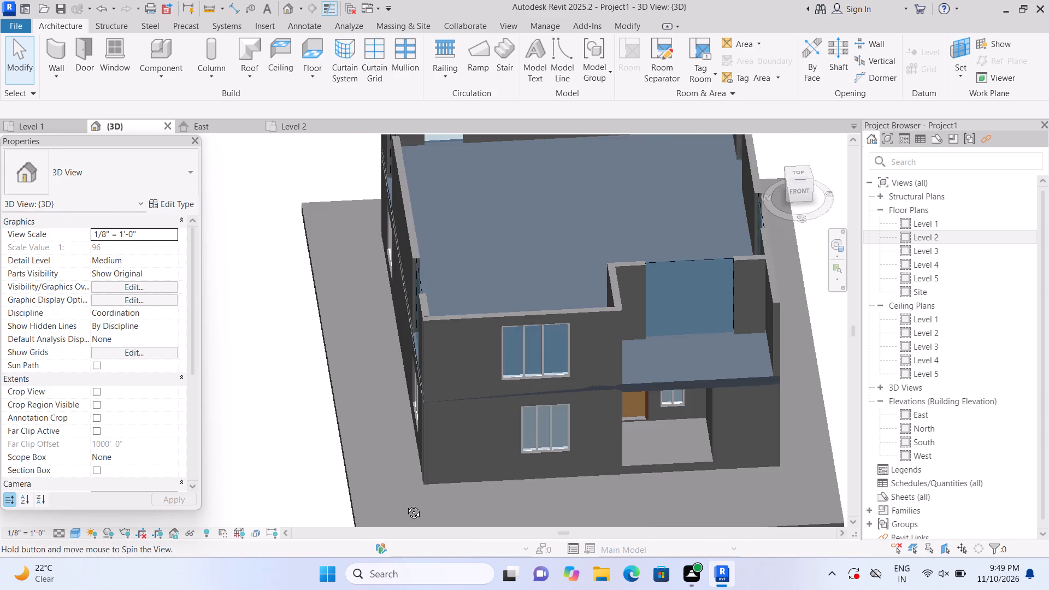
shift+middle_drag(405, 504, 438, 505)
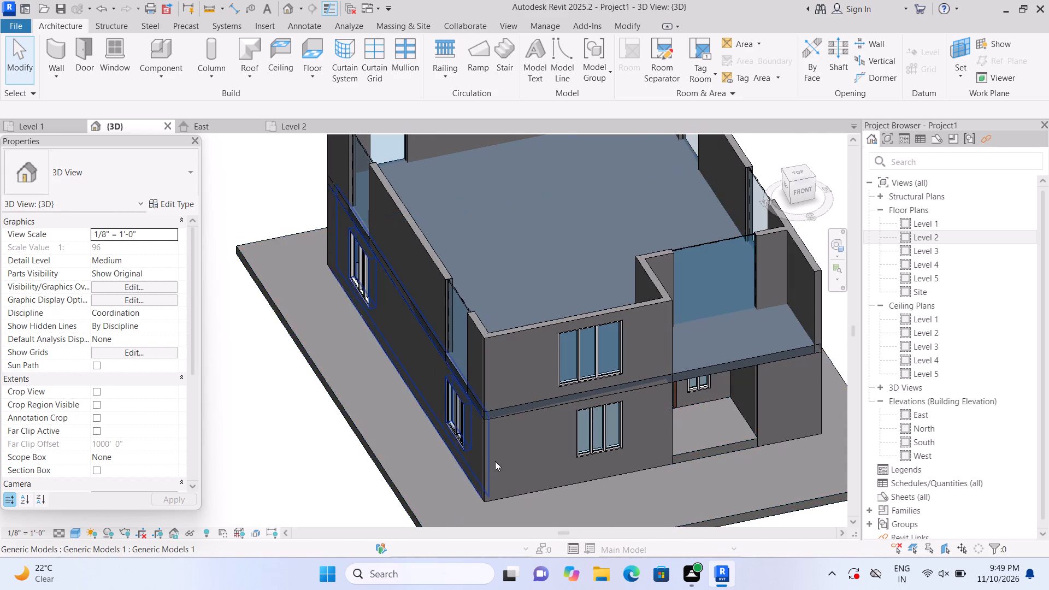
scroll(493, 458, down, 3)
scroll(664, 380, up, 4)
click(645, 331)
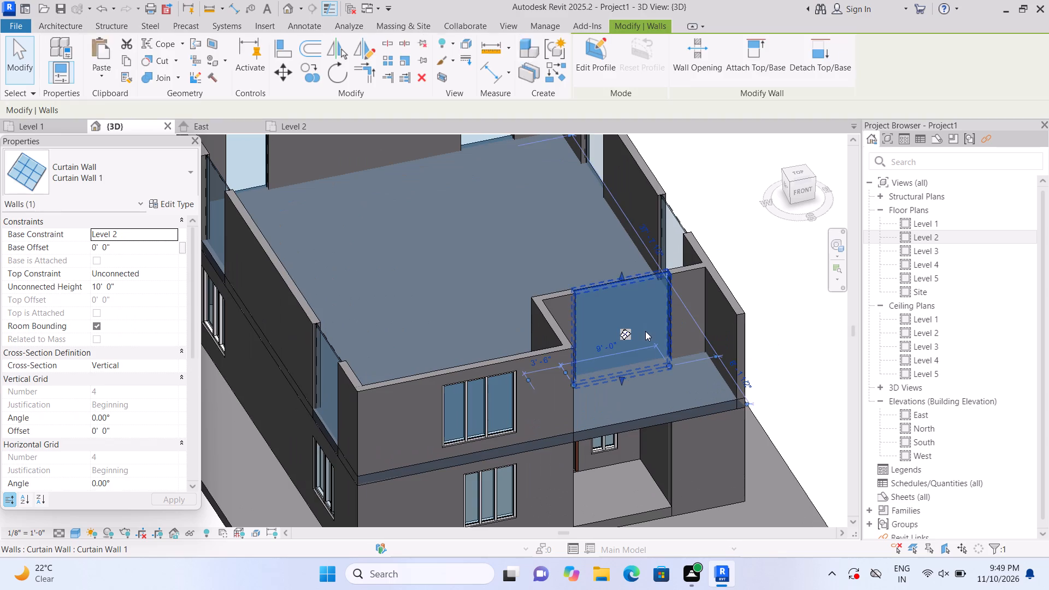
scroll(648, 355, up, 3)
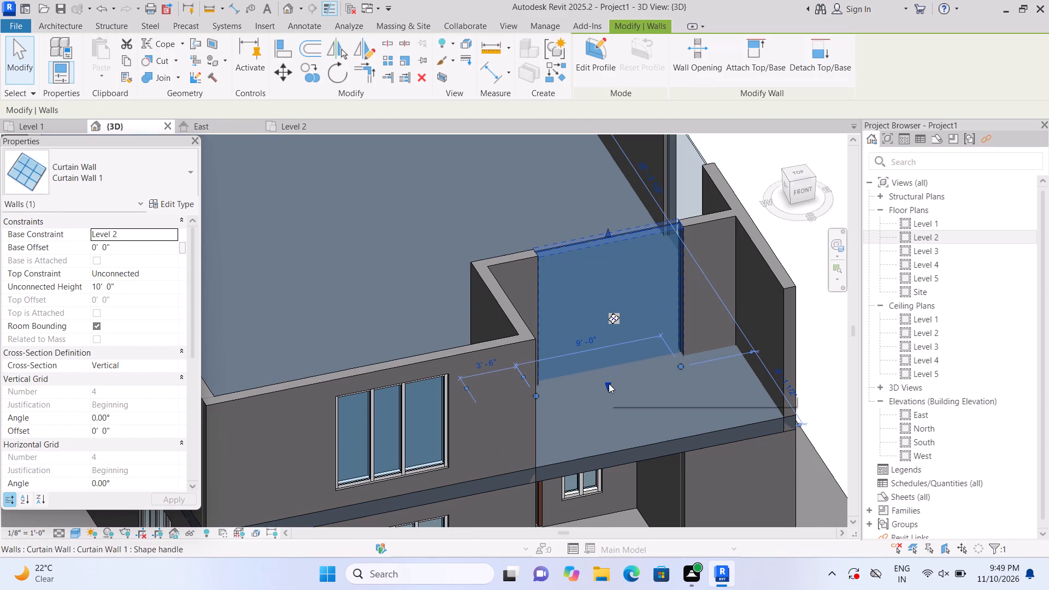
drag(609, 383, 602, 362)
click(602, 362)
scroll(605, 380, up, 2)
drag(609, 365, 607, 356)
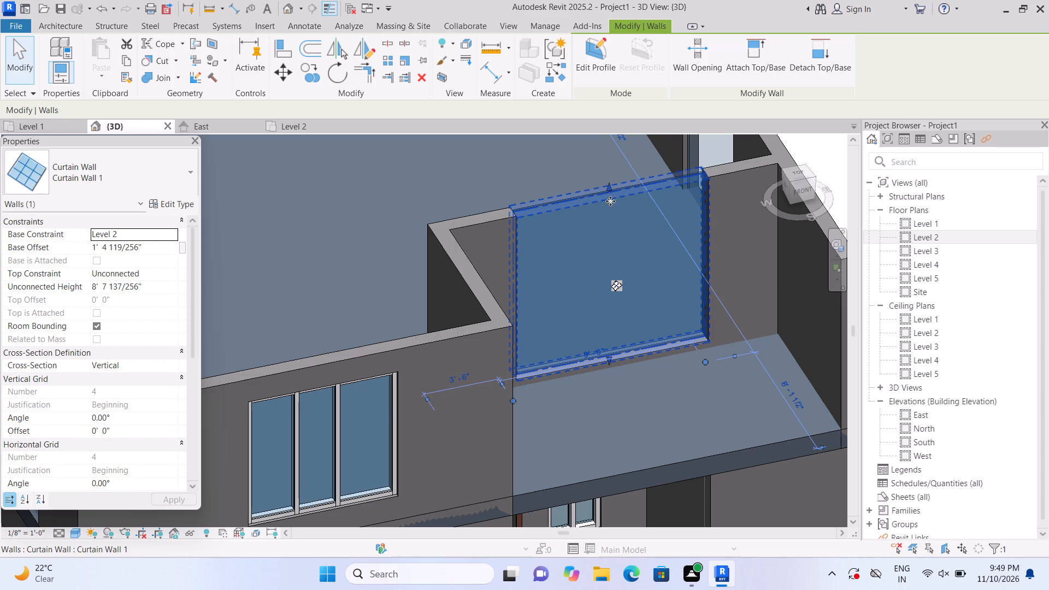
drag(609, 187, 611, 202)
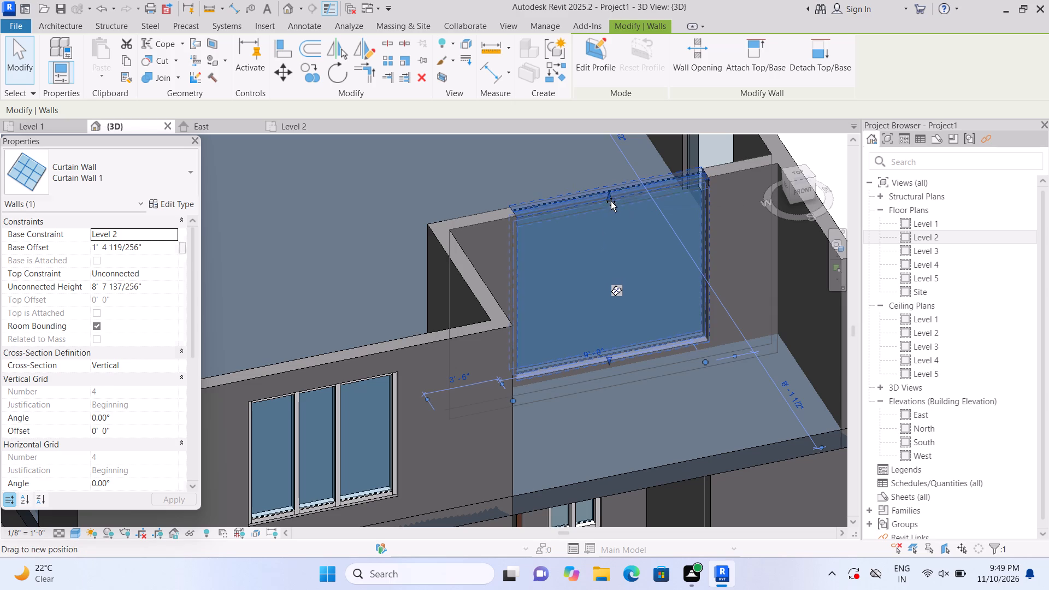
drag(611, 202, 611, 204)
click(611, 204)
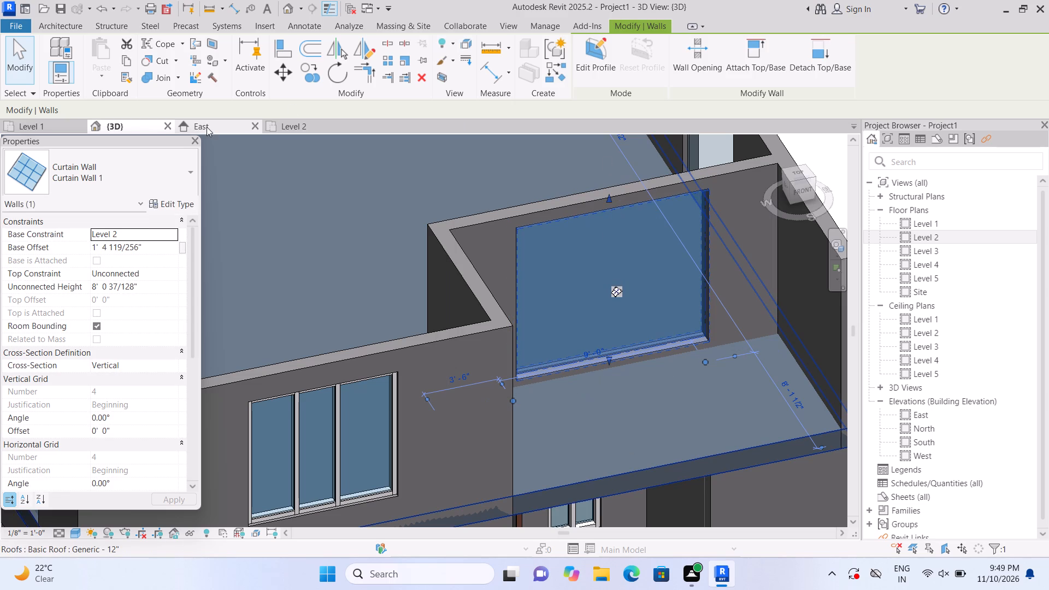
key(Escape)
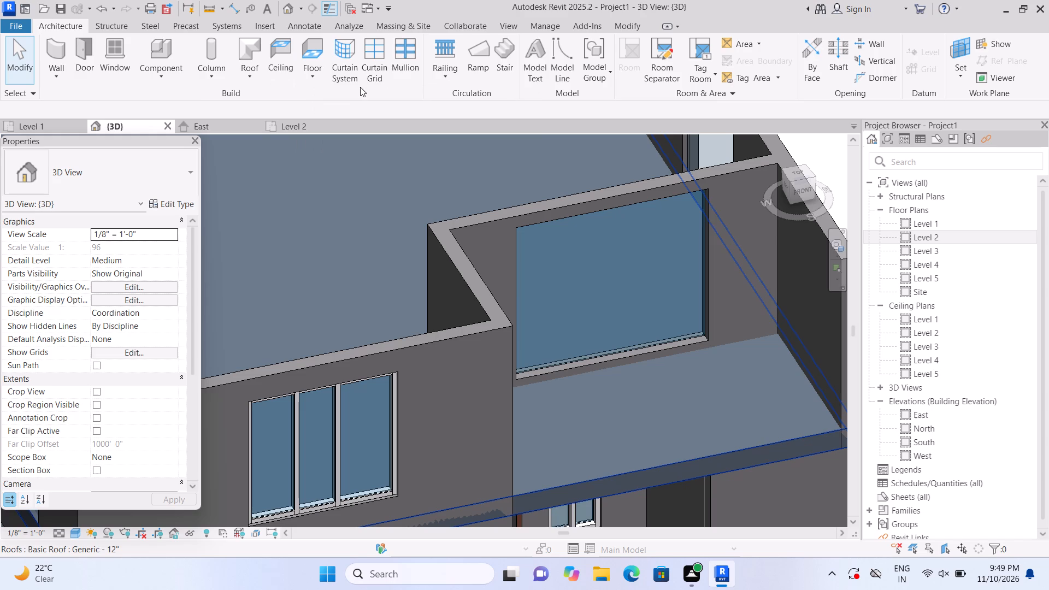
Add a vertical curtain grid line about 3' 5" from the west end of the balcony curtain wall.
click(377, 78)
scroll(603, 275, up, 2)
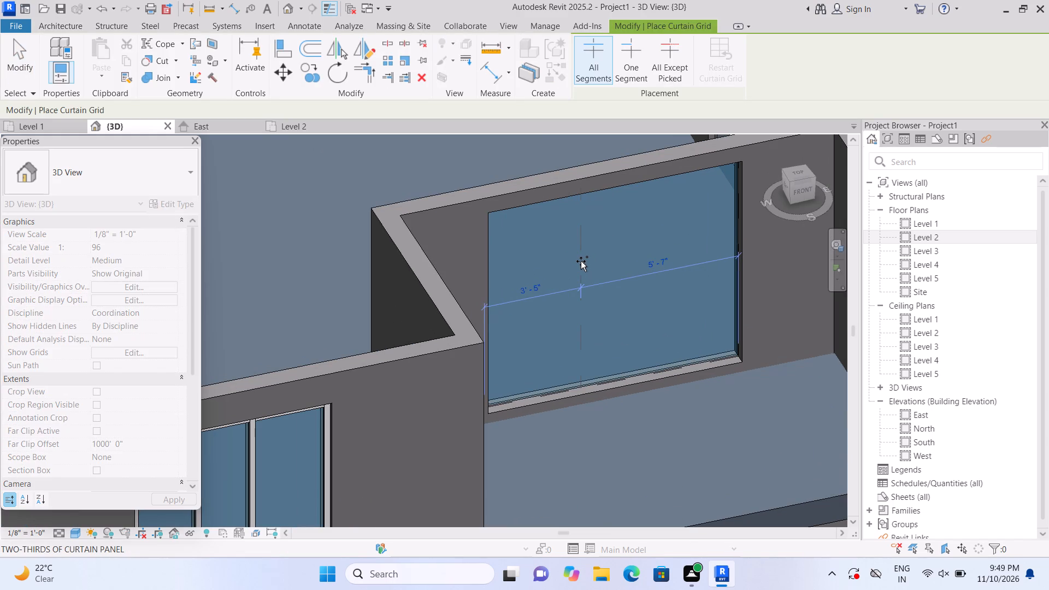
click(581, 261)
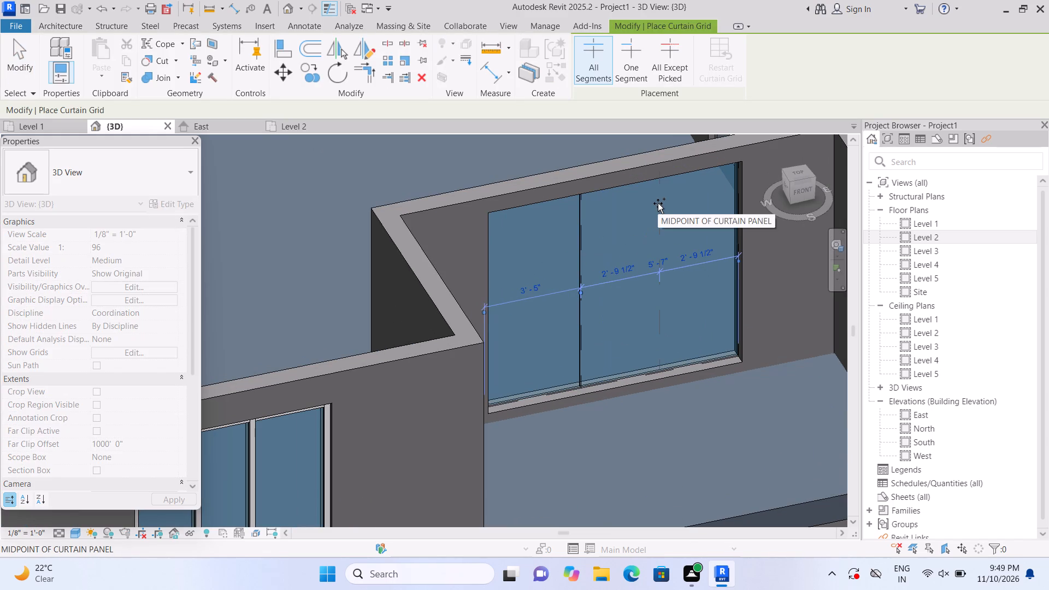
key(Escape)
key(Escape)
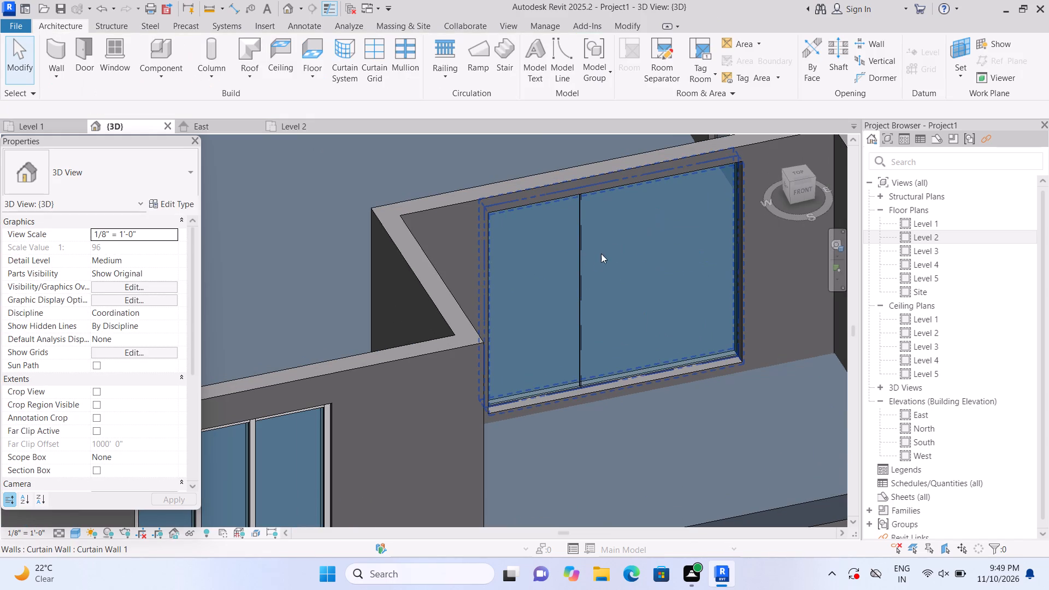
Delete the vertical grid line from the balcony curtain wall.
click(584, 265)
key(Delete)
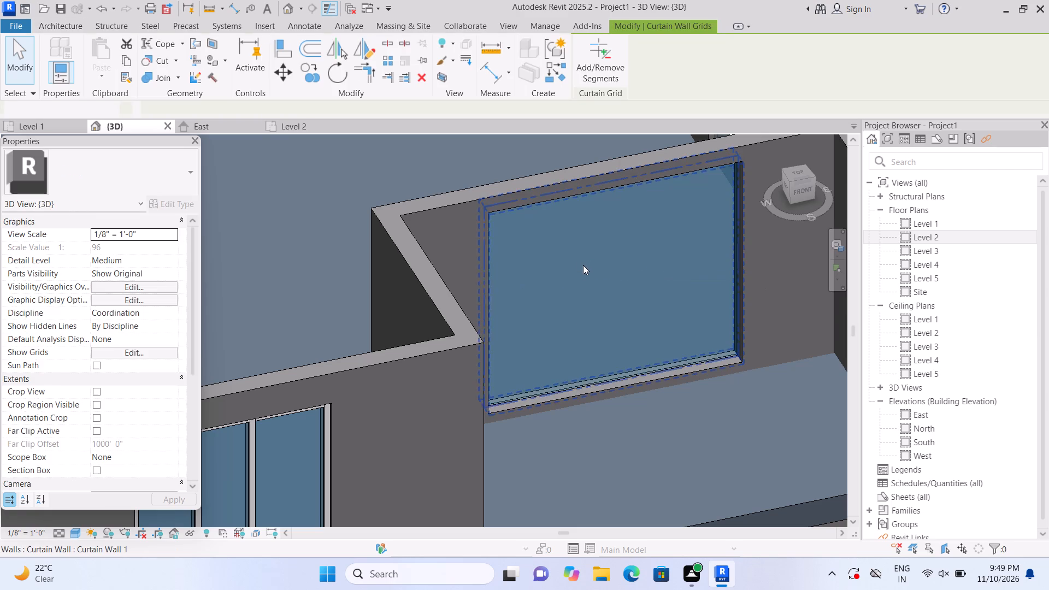
Add two vertical grid lines to the balcony curtain wall, at 3' 6" from its west end and at the remaining panel's midpoint.
click(383, 64)
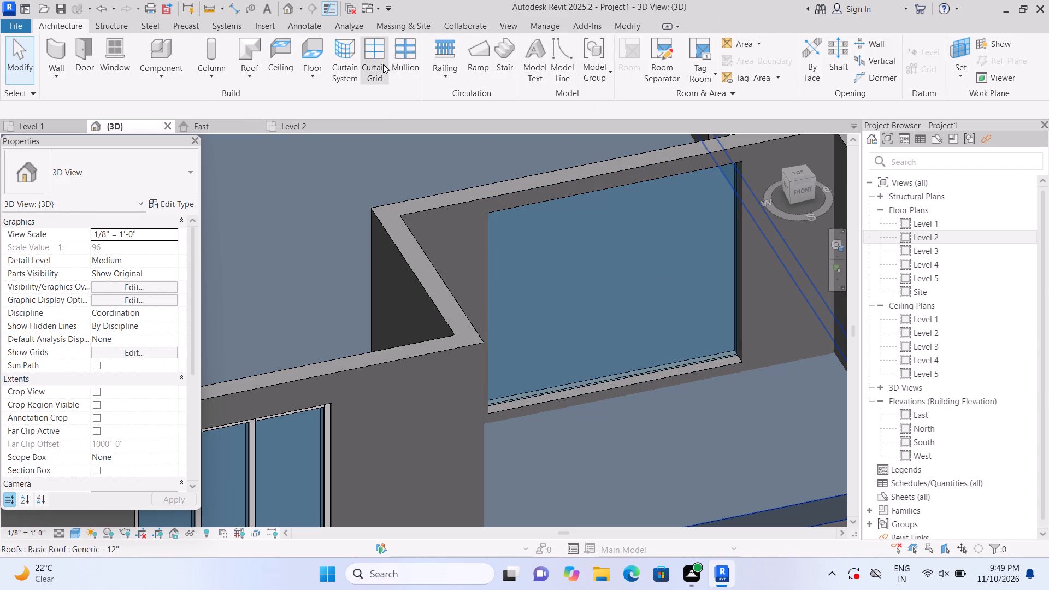
click(583, 215)
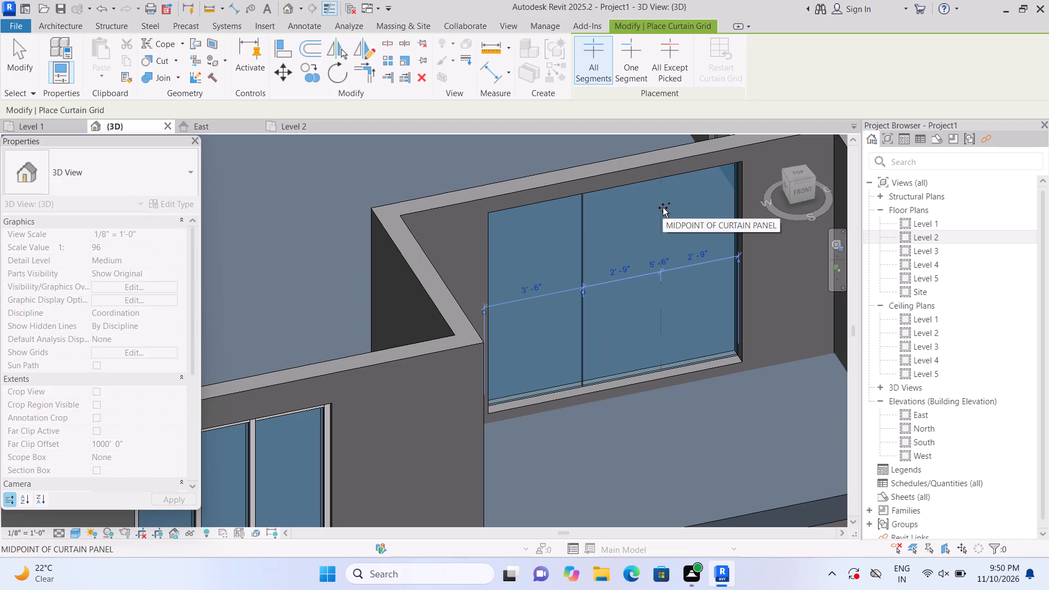
click(663, 208)
Place 2.5" x 5" rectangular mullions on both grid lines and all four edges of the balcony curtain wall.
click(75, 27)
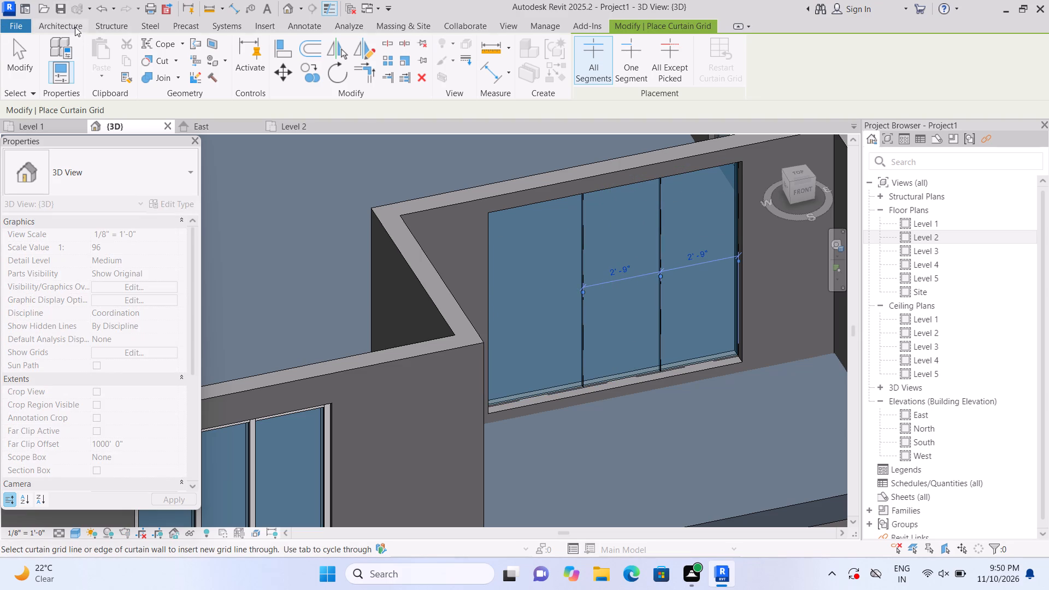
click(409, 62)
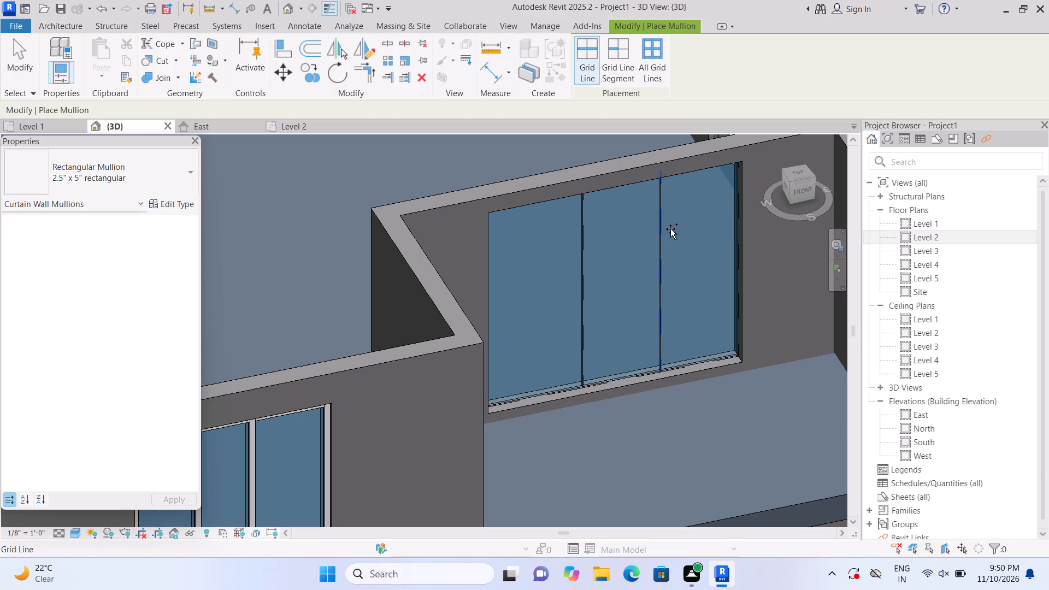
click(670, 229)
click(578, 248)
click(552, 208)
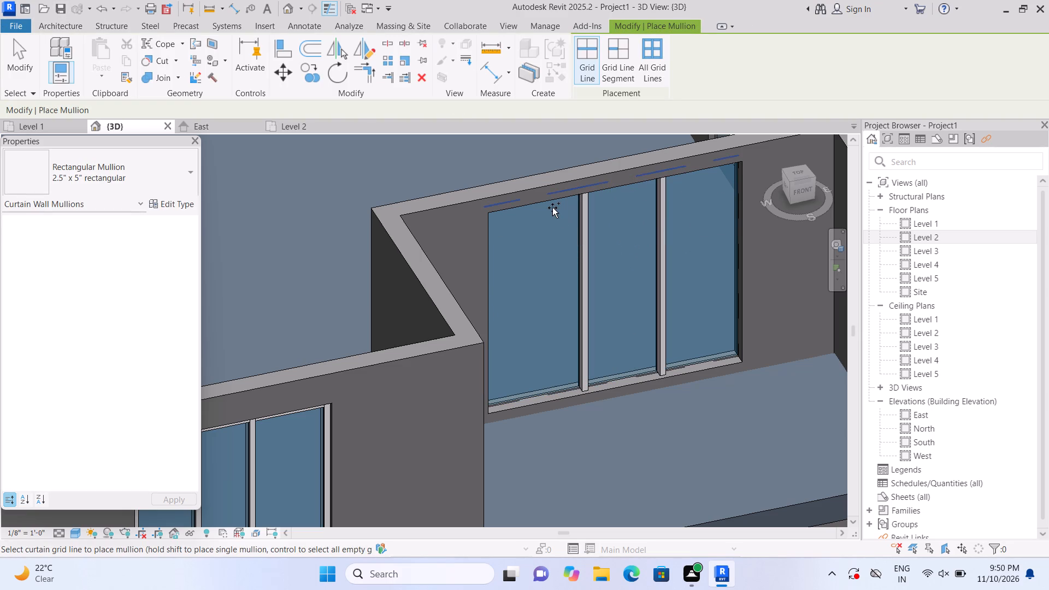
click(506, 254)
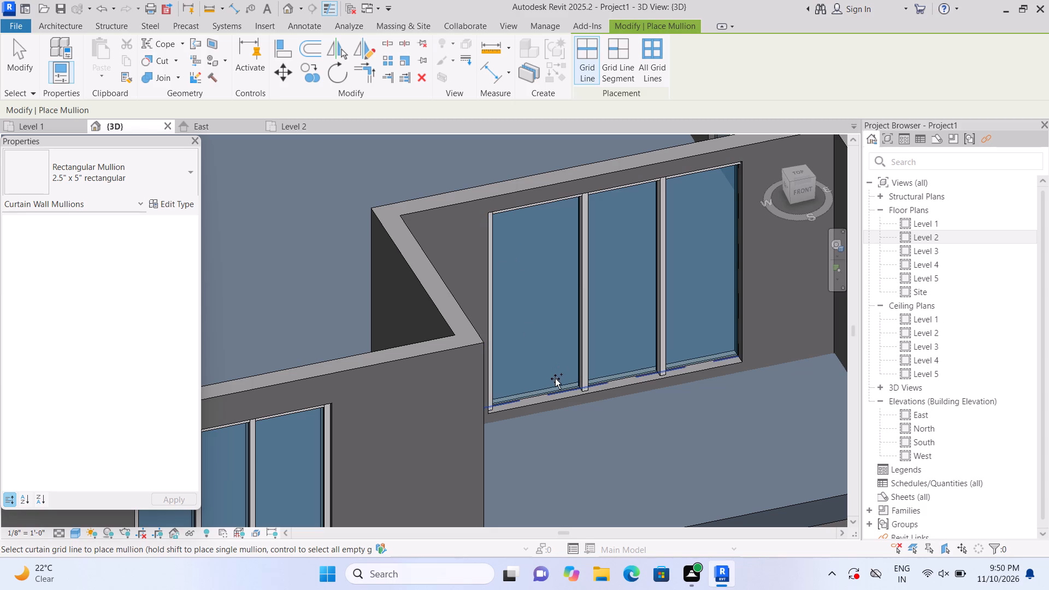
click(555, 379)
click(739, 315)
scroll(739, 315, down, 5)
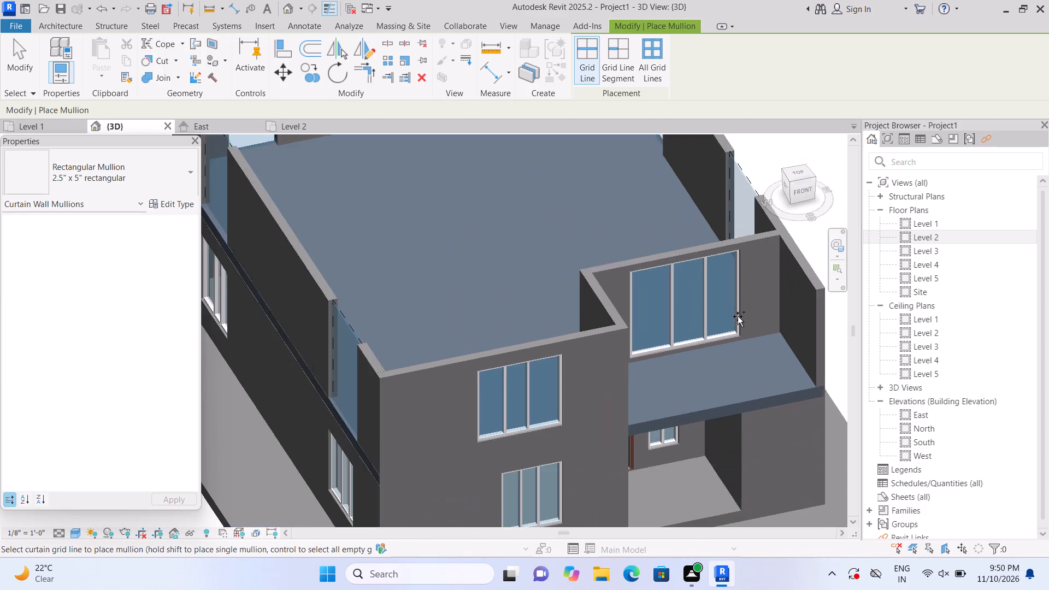
scroll(738, 316, down, 4)
key(Escape)
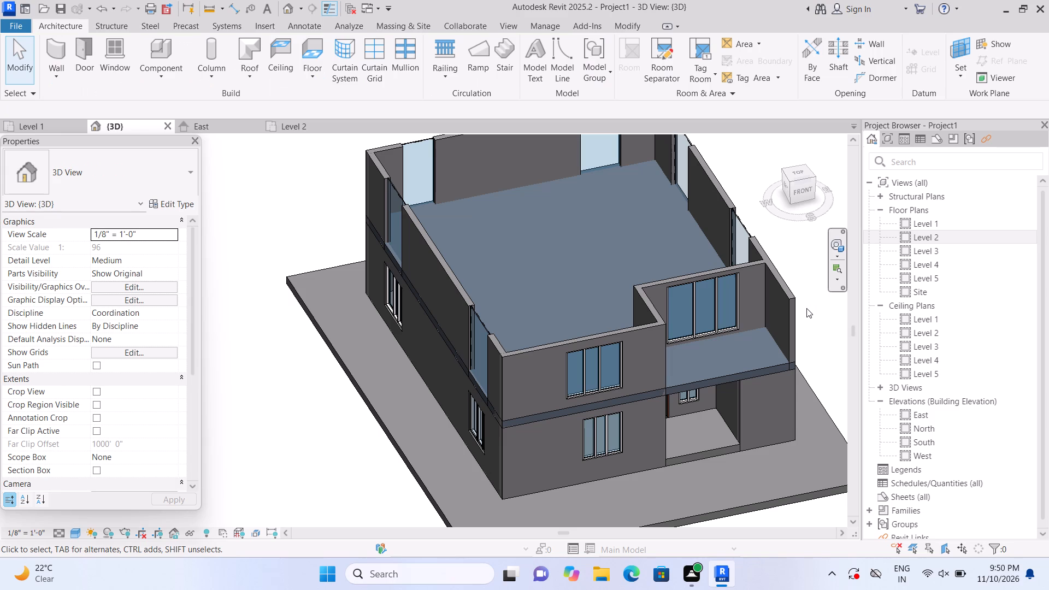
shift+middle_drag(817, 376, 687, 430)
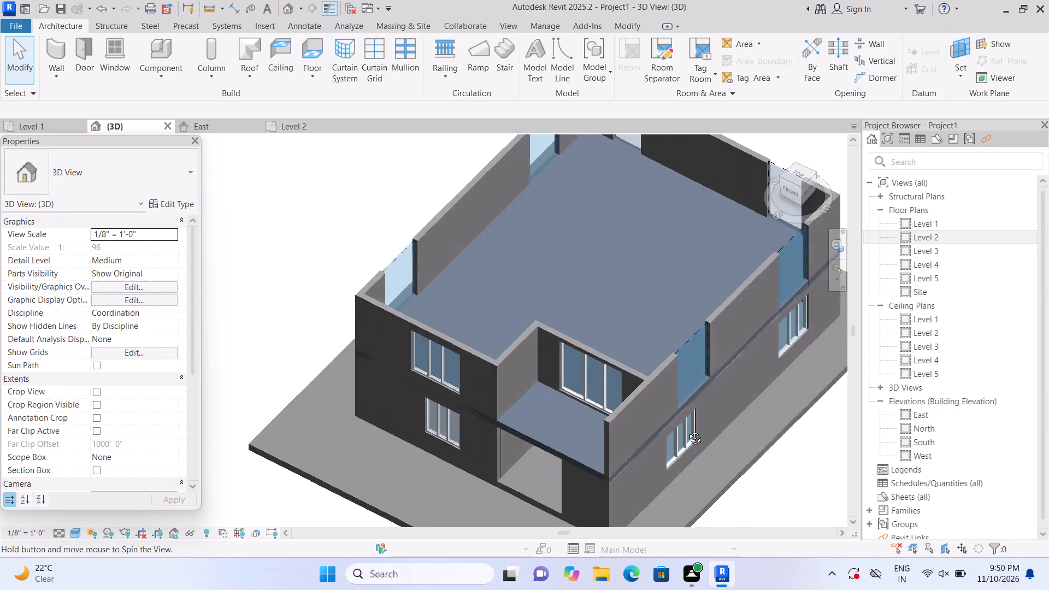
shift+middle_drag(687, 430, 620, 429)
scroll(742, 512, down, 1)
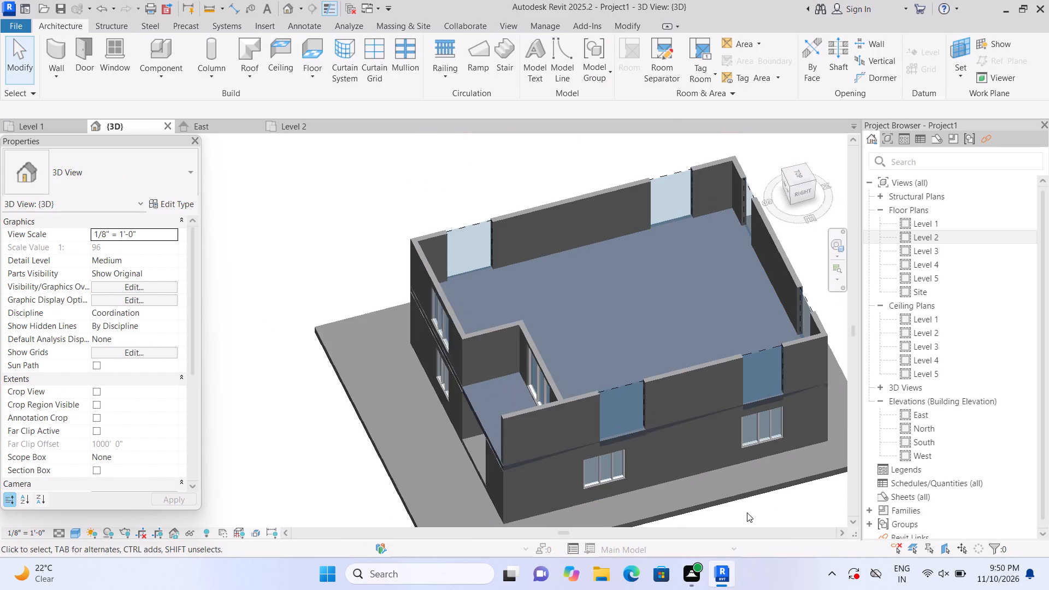
Resize the Level 2 east facade curtain wall nearest the balcony to a base offset of about 1' 8 5/8" and height of about 6' 9 1/4".
scroll(753, 444, down, 3)
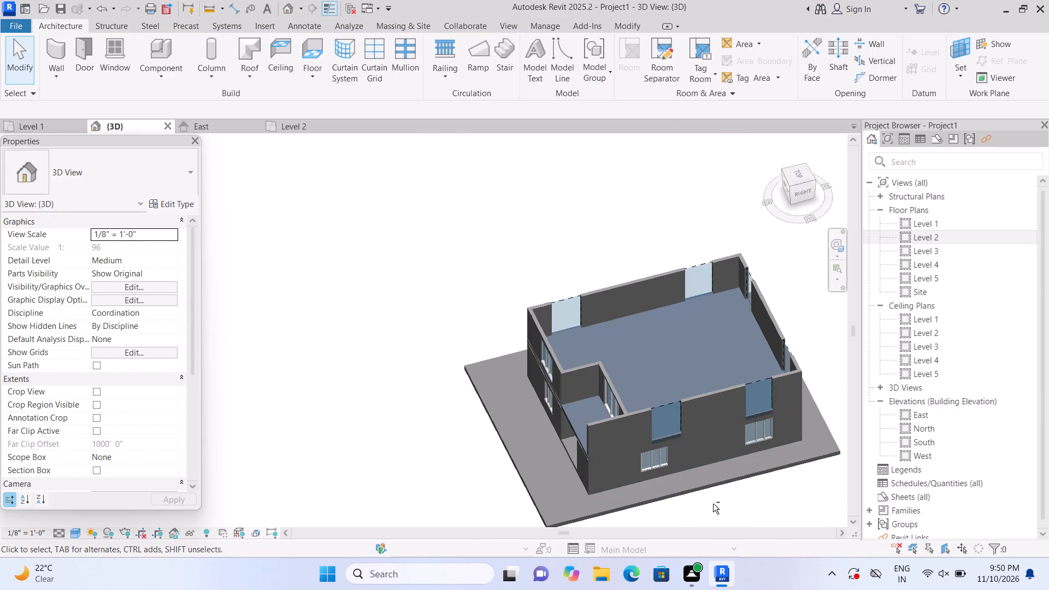
shift+middle_drag(382, 476, 454, 490)
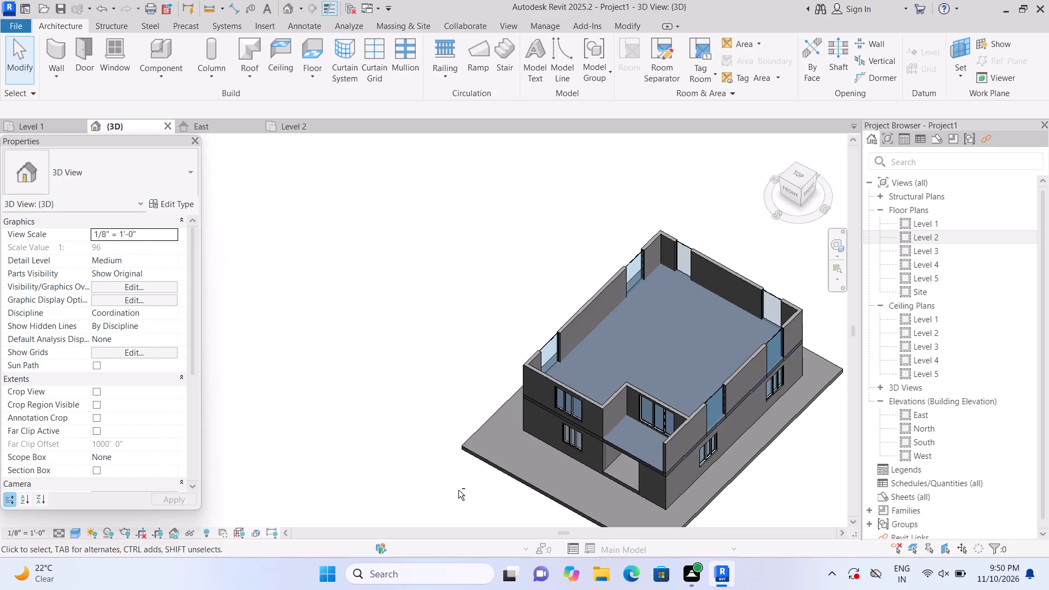
shift+scroll(799, 472, up, 1)
shift+middle_drag(788, 472, 774, 459)
scroll(789, 481, up, 2)
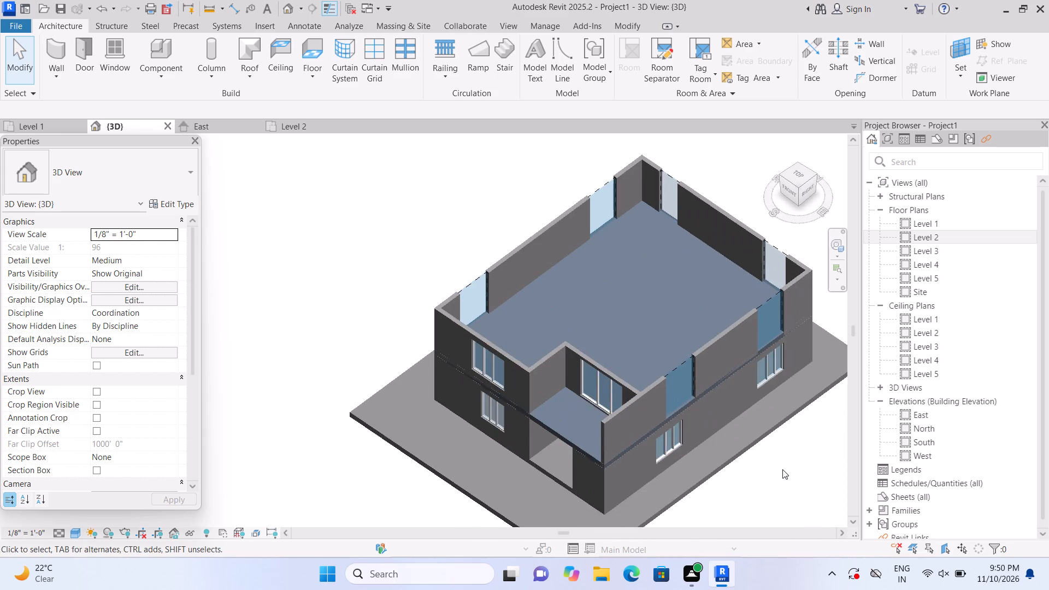
scroll(779, 464, up, 2)
middle_drag(757, 449, 657, 456)
scroll(535, 387, up, 3)
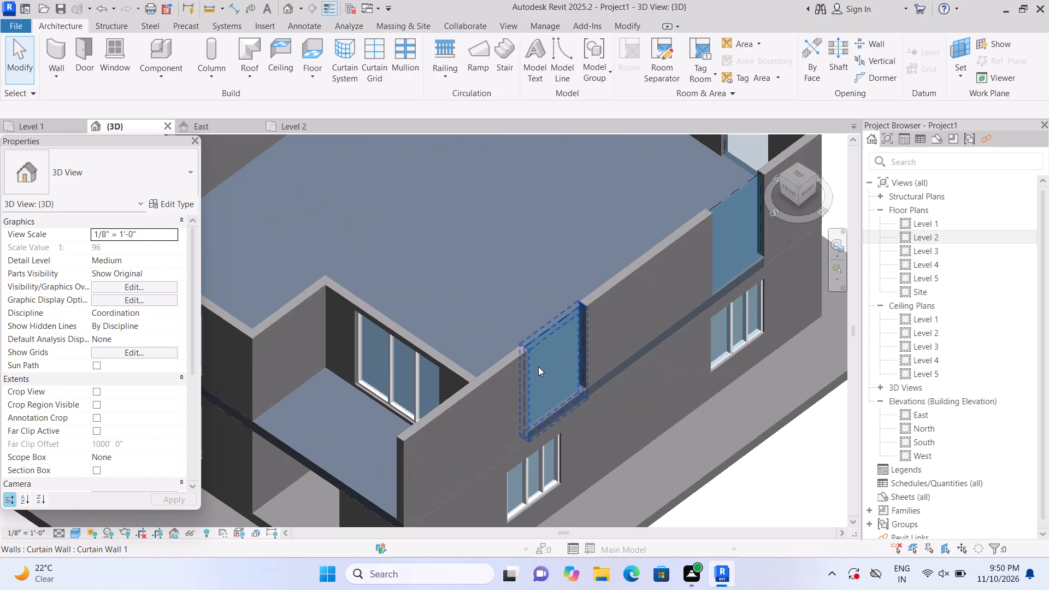
click(538, 367)
scroll(580, 434, up, 5)
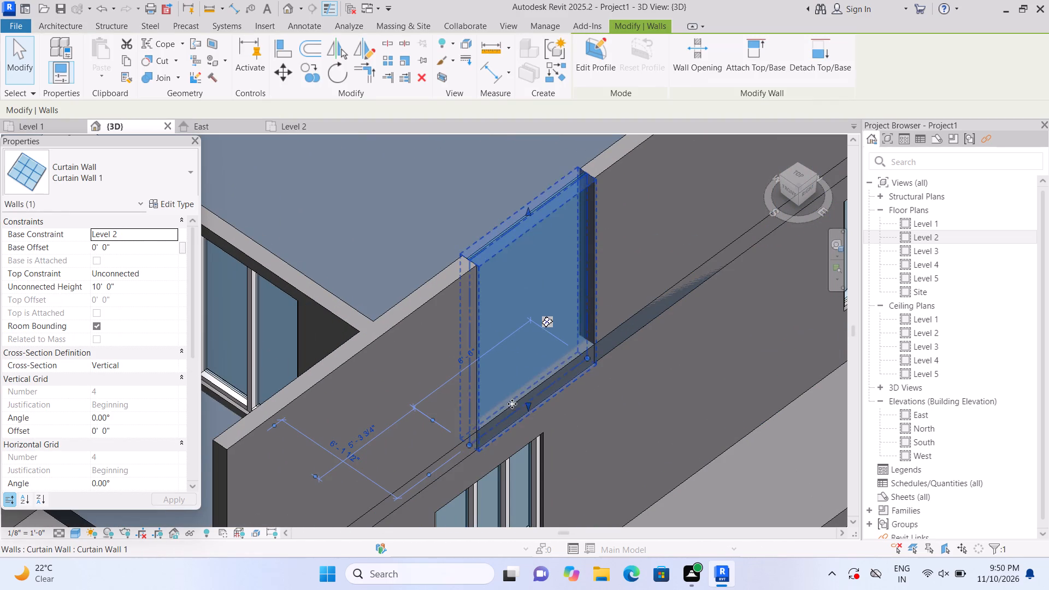
drag(528, 405, 529, 363)
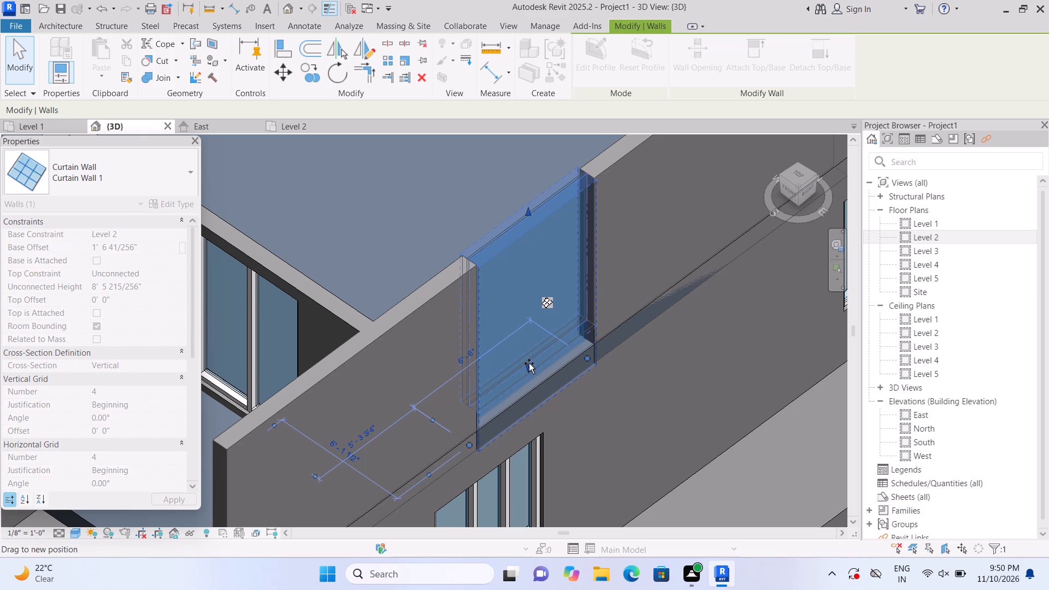
drag(529, 363, 530, 370)
click(530, 370)
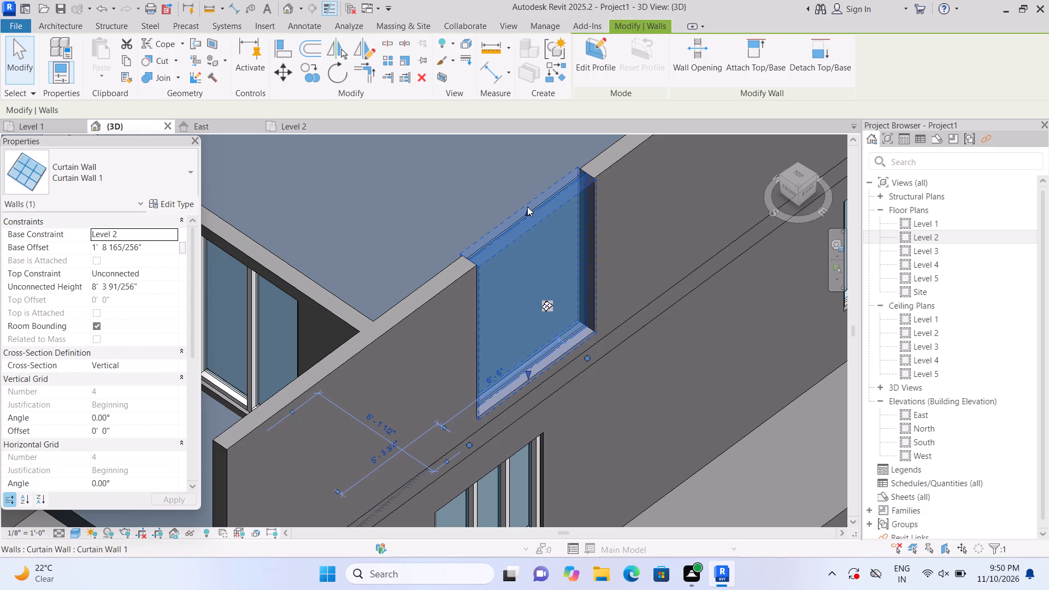
drag(527, 206, 537, 245)
click(537, 245)
scroll(538, 245, down, 1)
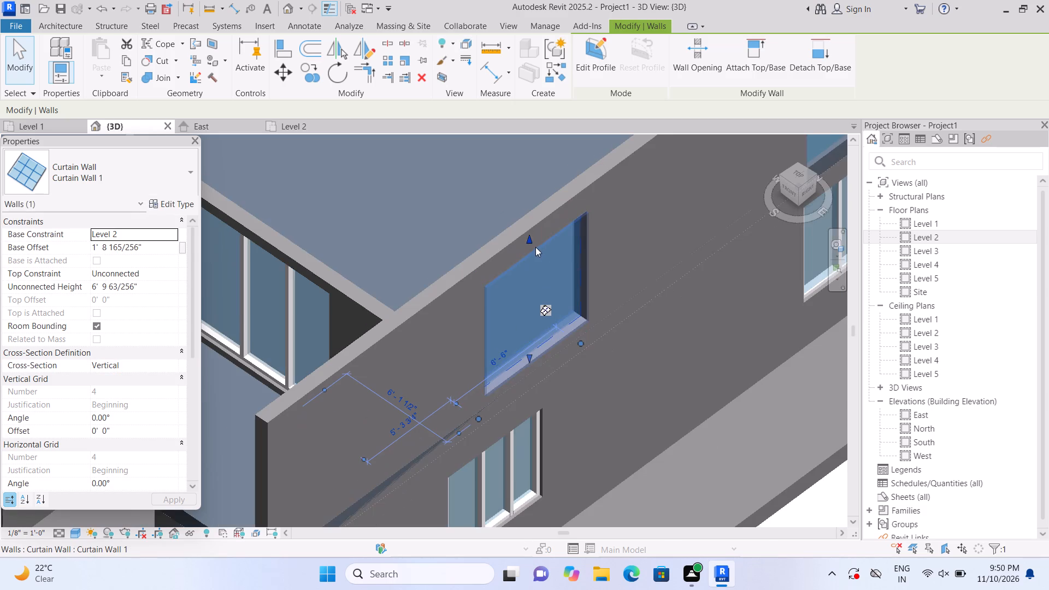
key(Escape)
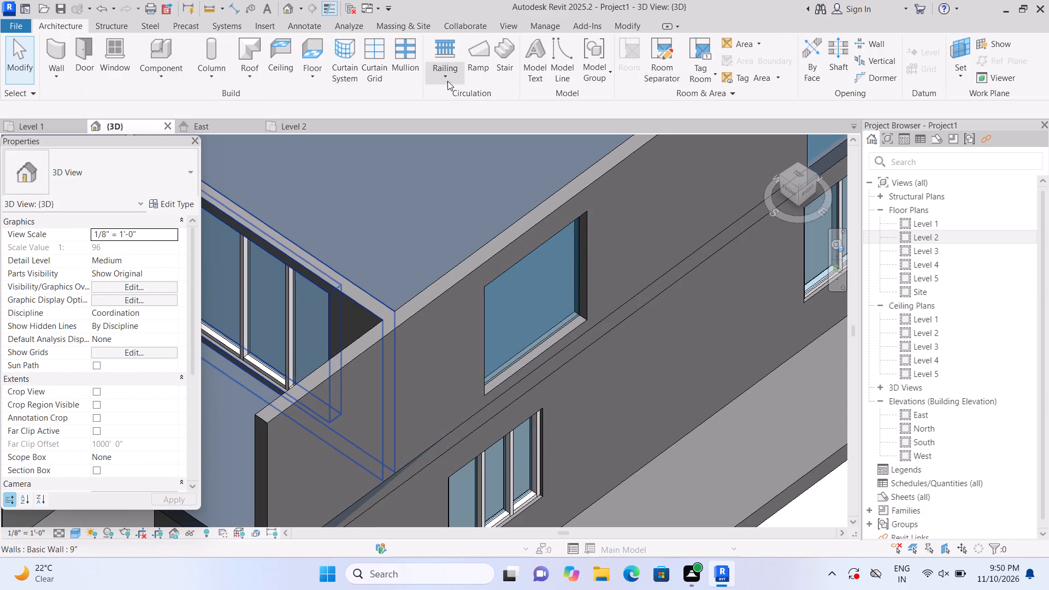
Add two vertical grid lines to that curtain wall, at 2' 7" from its south end and at the remaining panel's midpoint.
click(384, 70)
scroll(597, 317, up, 2)
scroll(528, 292, up, 1)
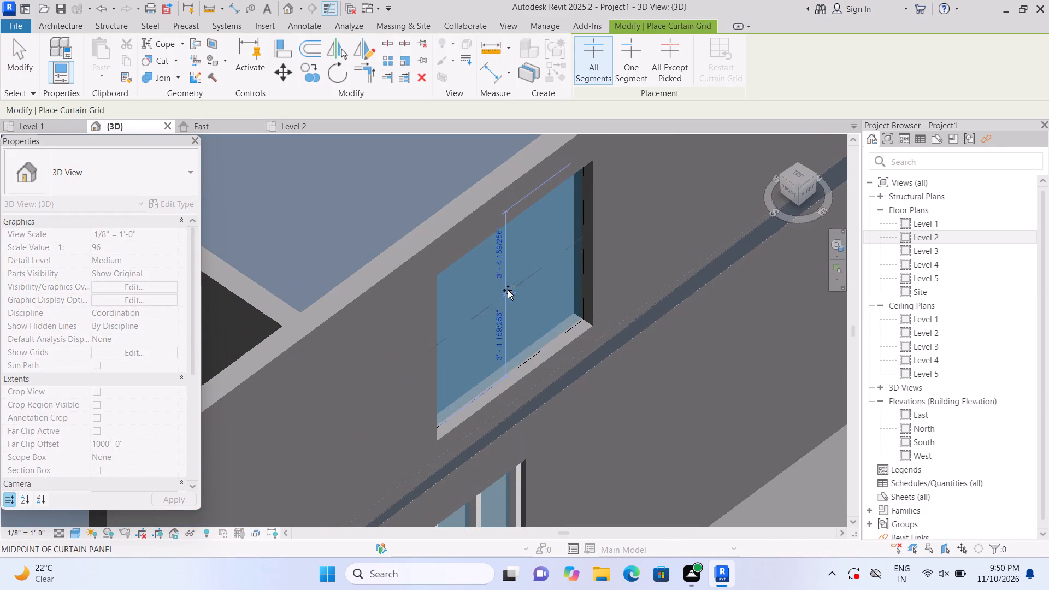
click(491, 263)
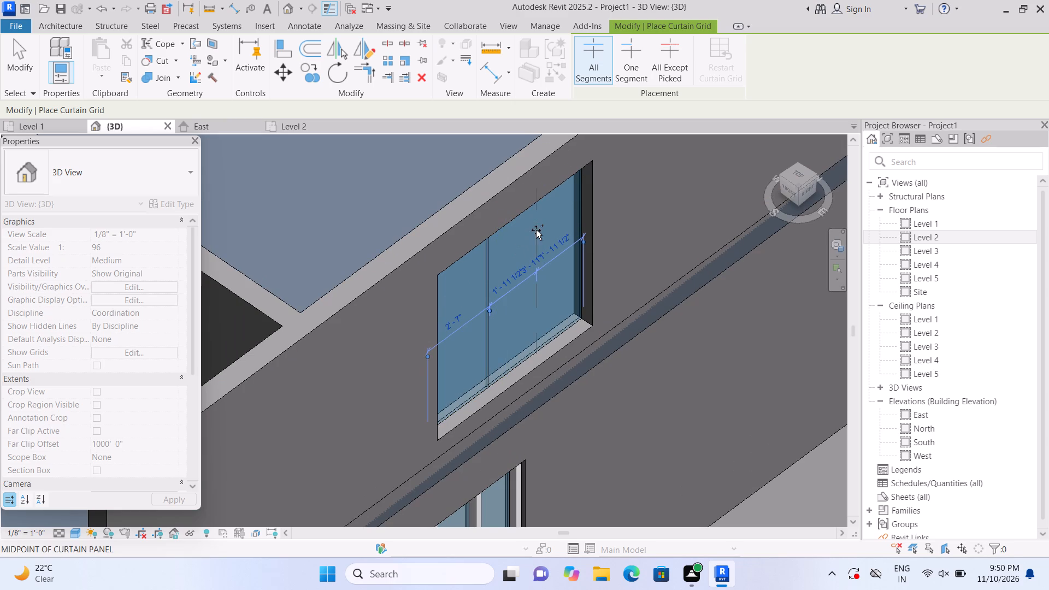
click(536, 229)
Place 2.5" x 5" rectangular mullions on both grid lines and all four edges of the same curtain wall.
click(79, 26)
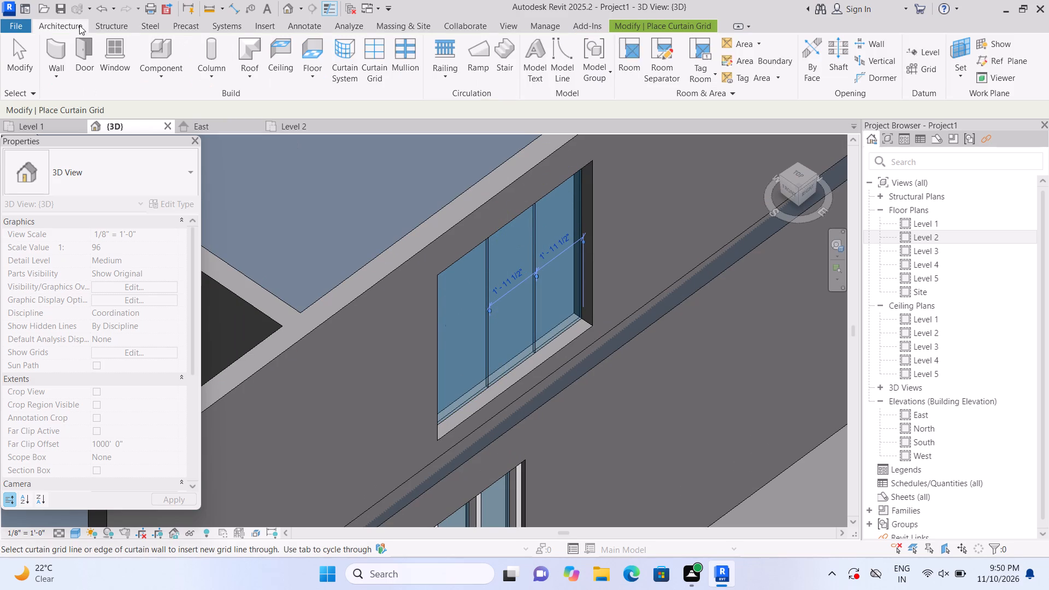
click(406, 70)
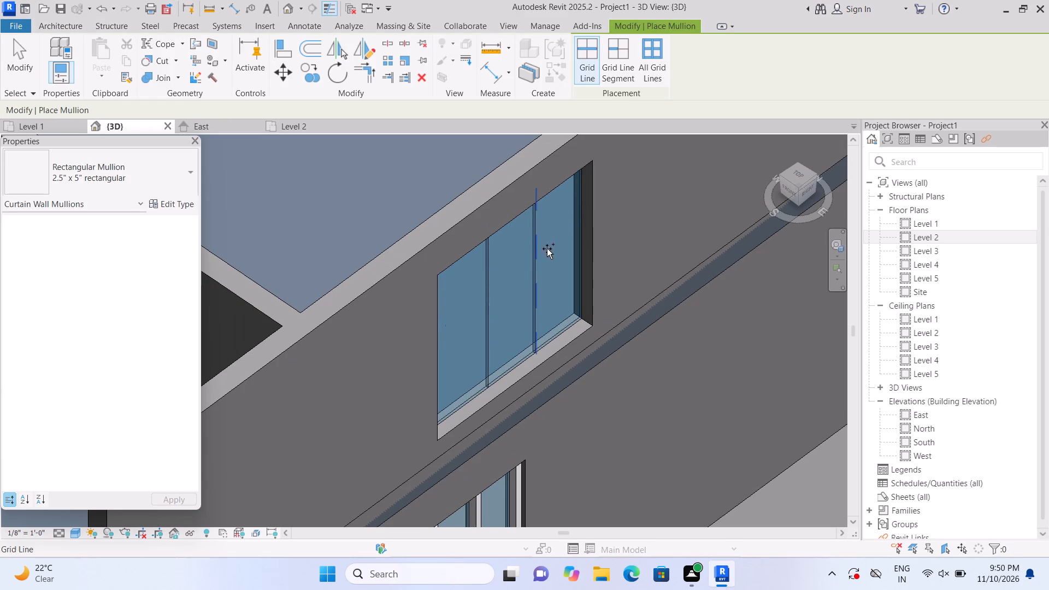
click(556, 255)
click(562, 251)
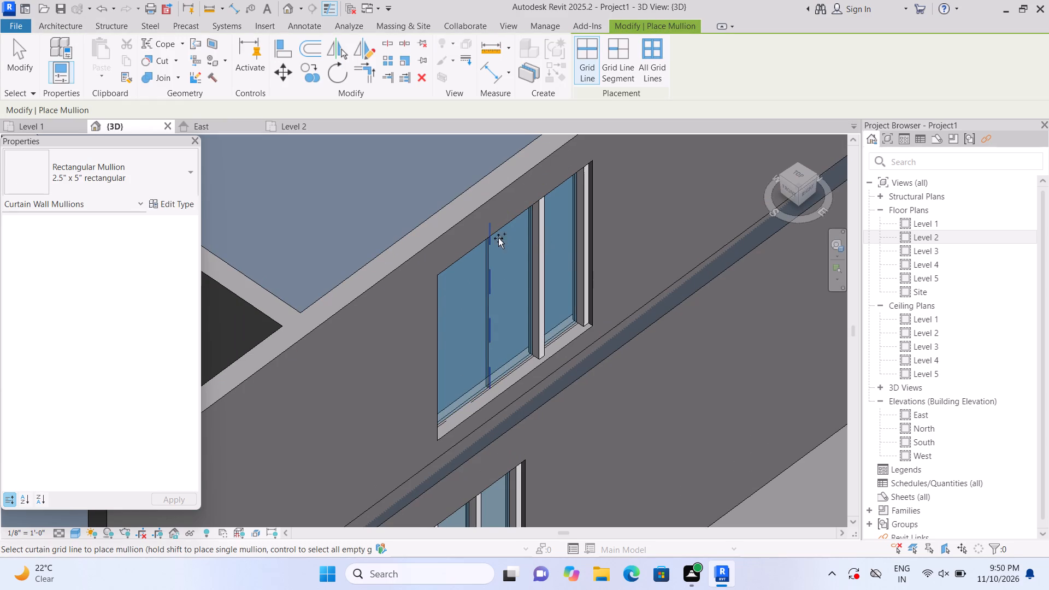
click(490, 239)
click(451, 286)
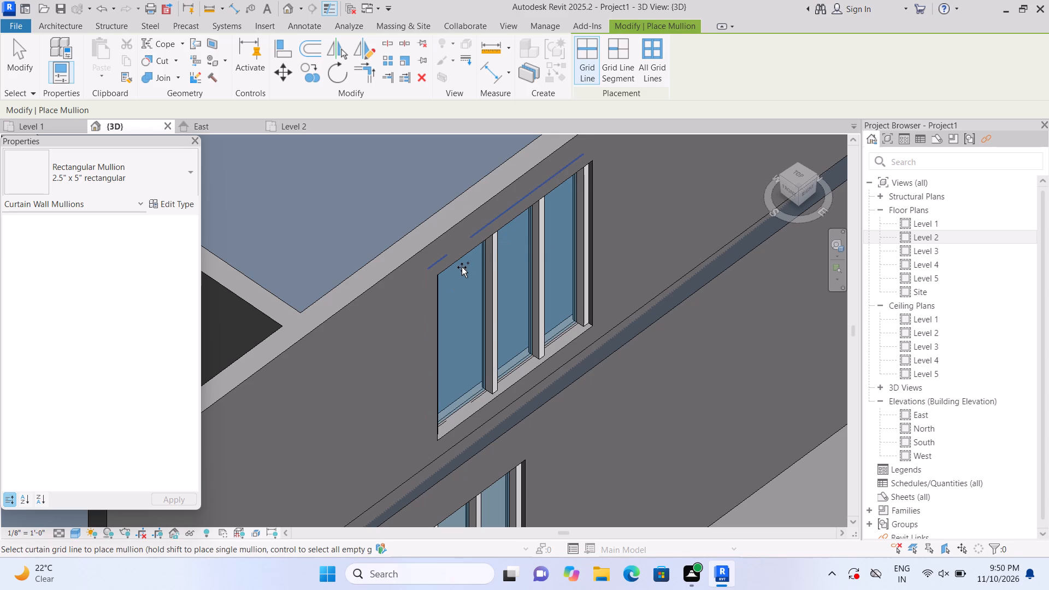
click(462, 267)
click(473, 392)
scroll(474, 386, down, 5)
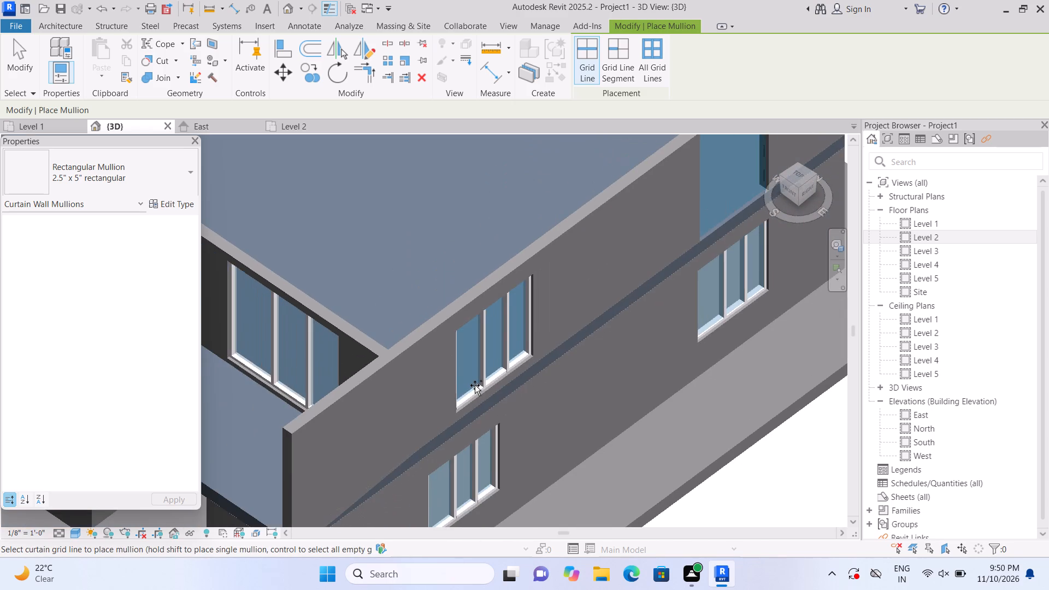
key(Escape)
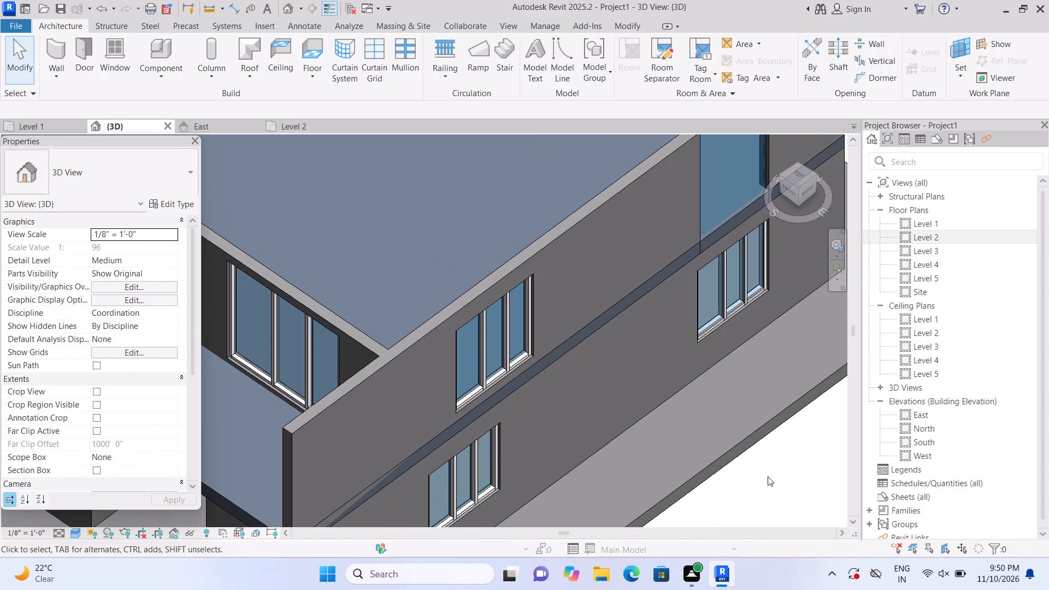
Resize the Level 2 east facade's northern curtain wall to a base offset of about 1' 4 3/8" and height of about 6' 5 3/8".
middle_drag(768, 476, 518, 579)
scroll(696, 506, down, 1)
scroll(461, 357, up, 2)
click(477, 291)
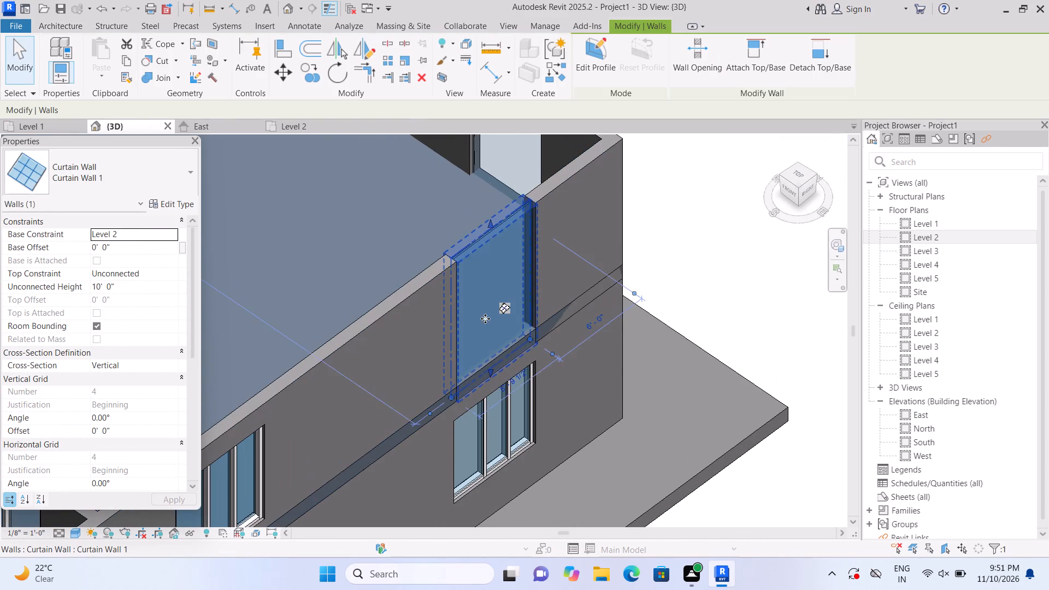
scroll(486, 321, up, 2)
drag(491, 192, 499, 227)
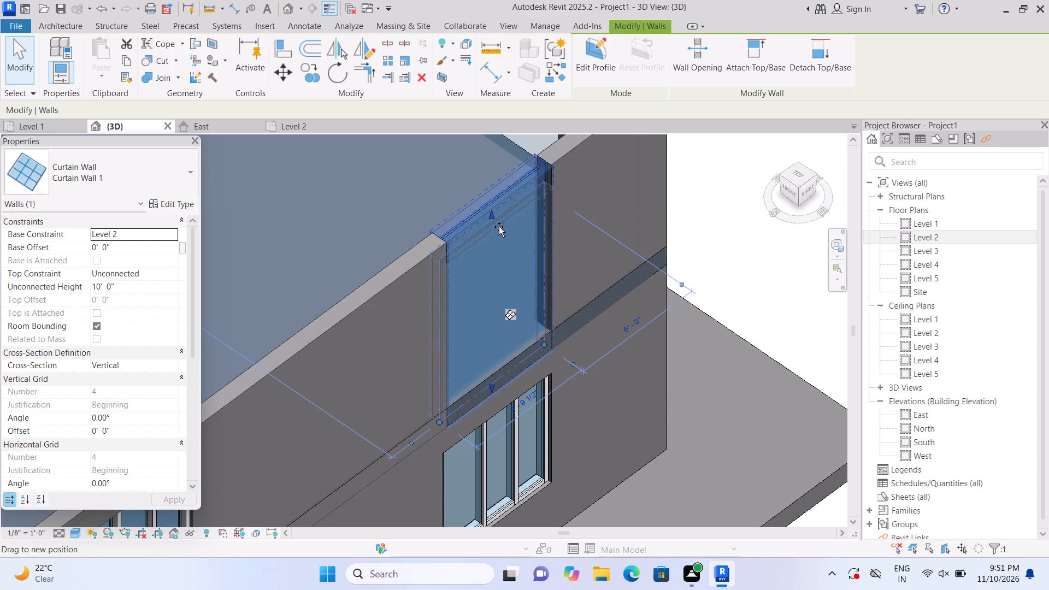
drag(499, 227, 503, 239)
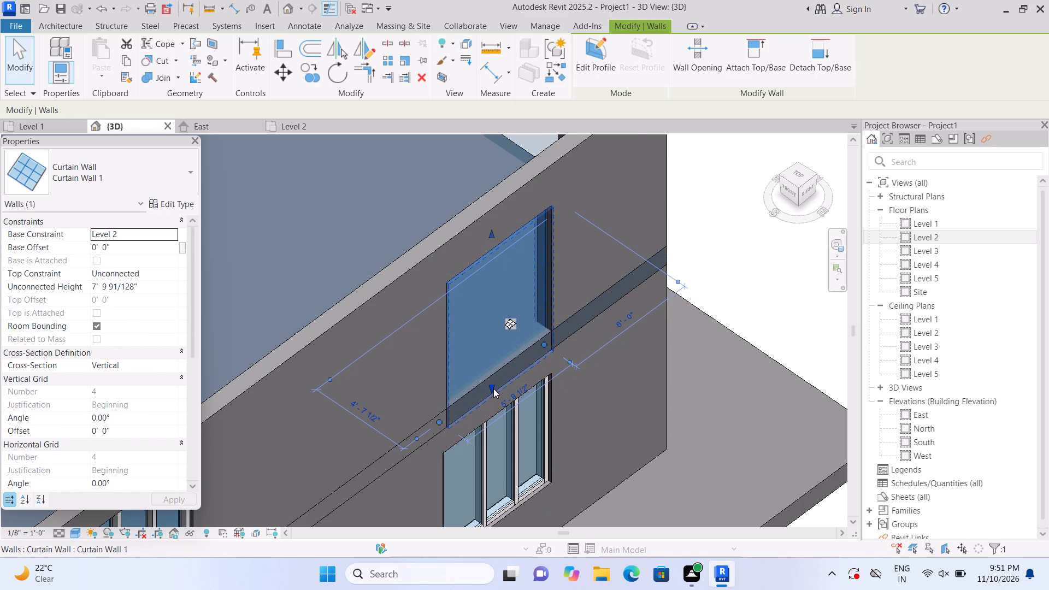
drag(492, 387, 492, 358)
click(492, 358)
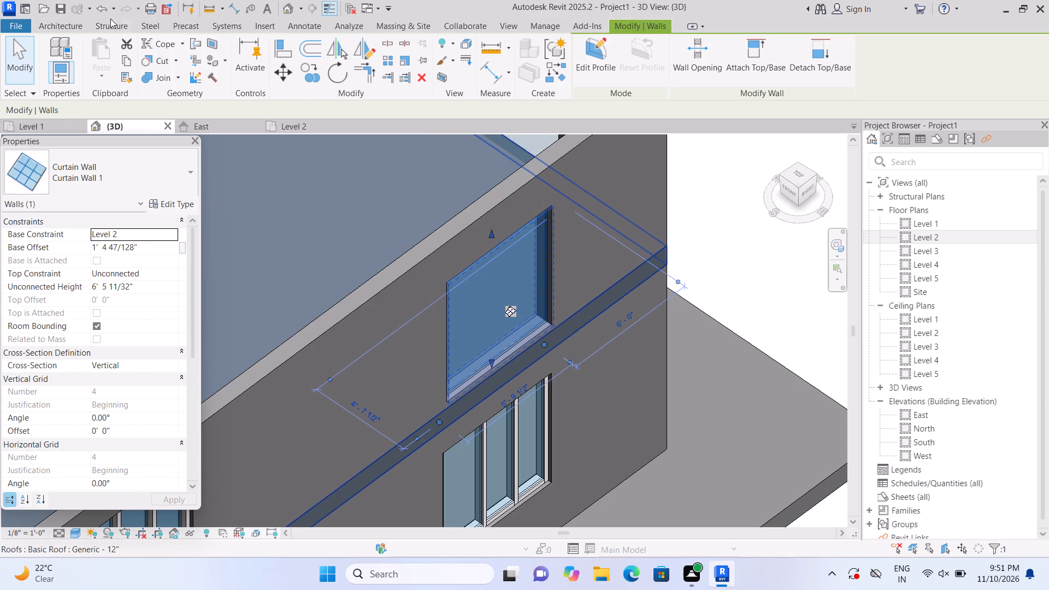
Add two vertical grid lines to the northern curtain wall, at 2' 4" from its south end and at the remaining panel's midpoint.
click(63, 22)
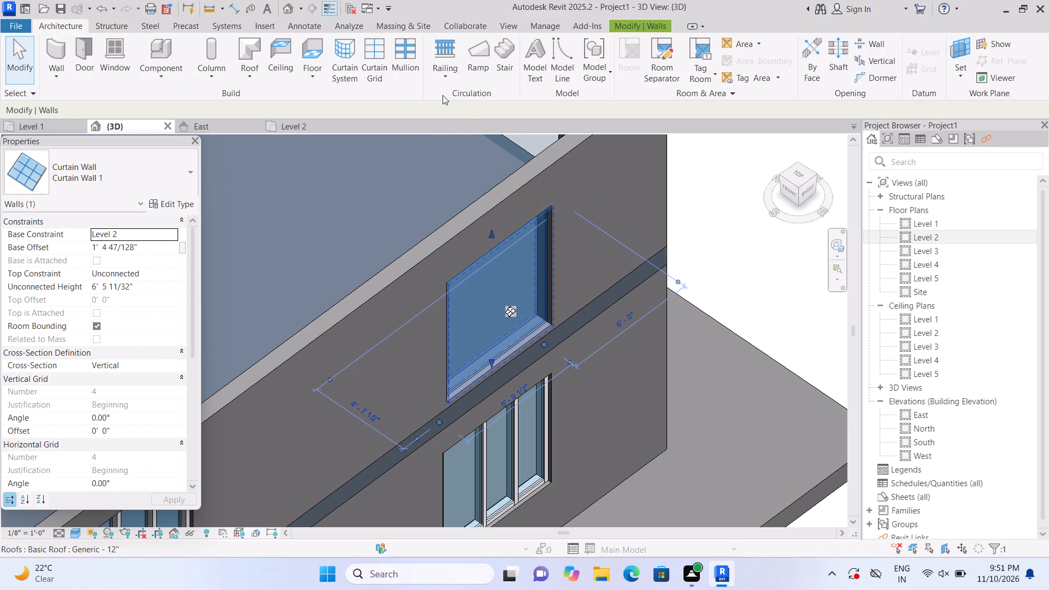
click(374, 73)
scroll(487, 354, up, 2)
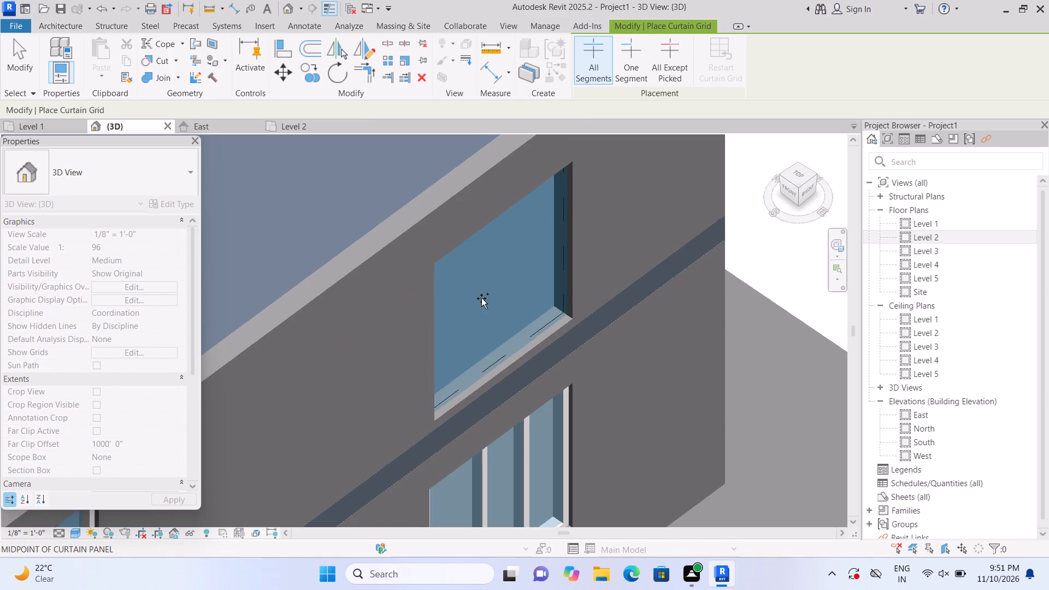
click(480, 250)
click(523, 215)
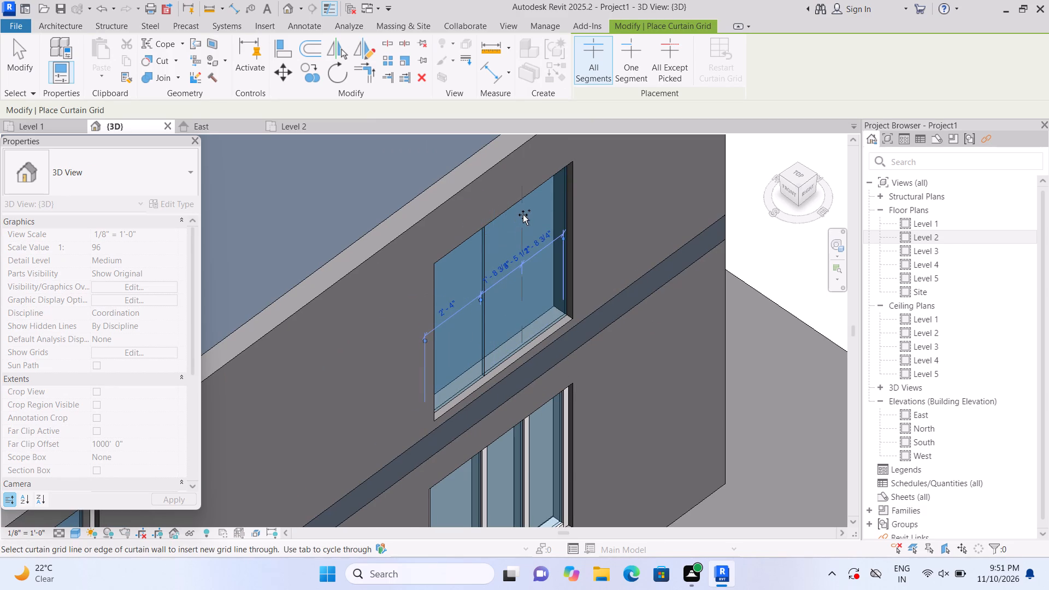
Place 2.5" x 5" rectangular mullions on both grid lines and all four edges of the east facade's northern curtain wall.
click(63, 28)
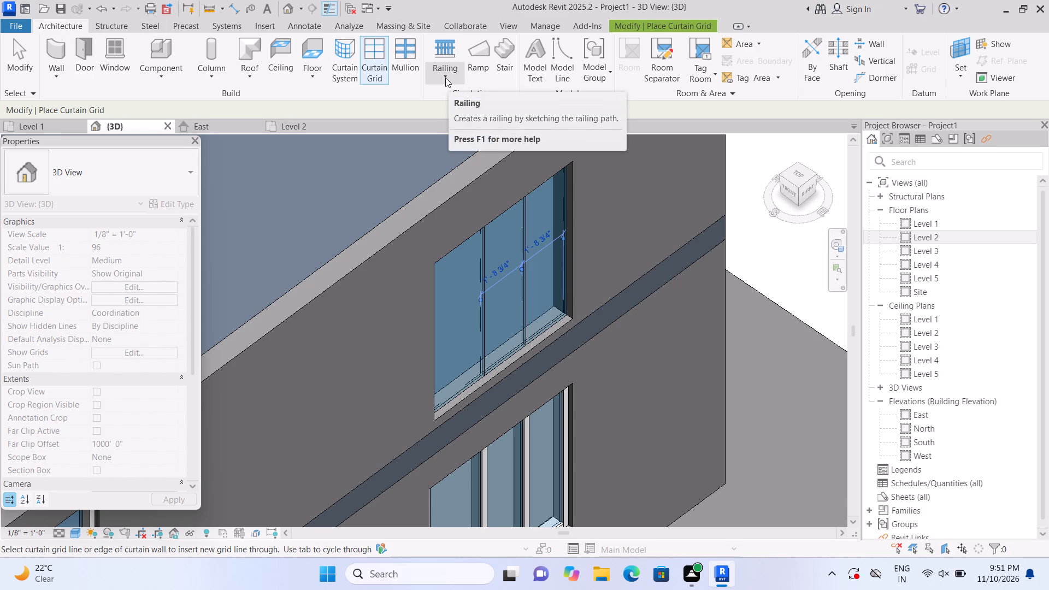
click(412, 70)
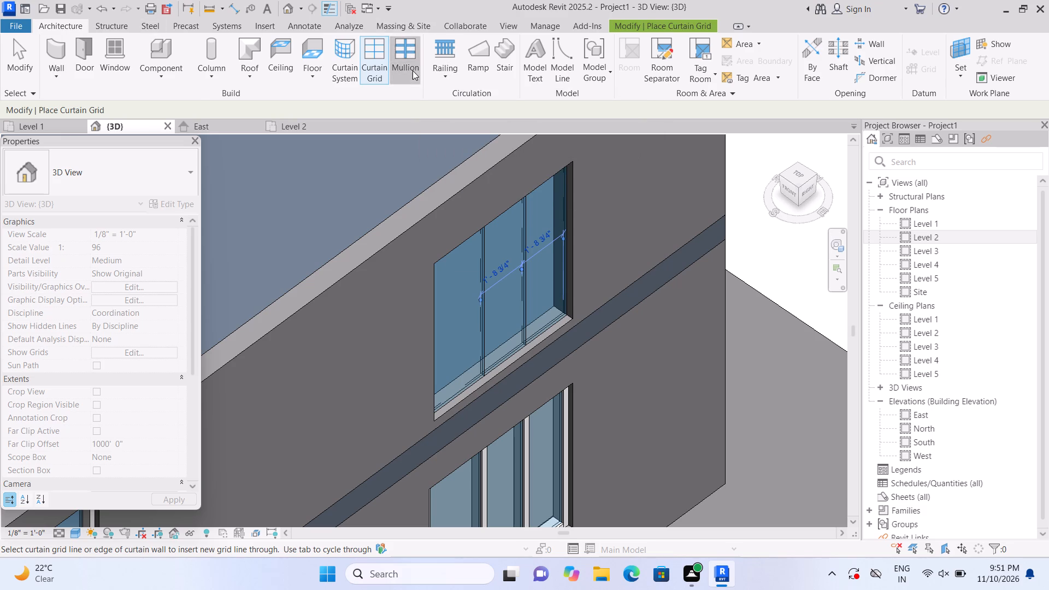
click(561, 249)
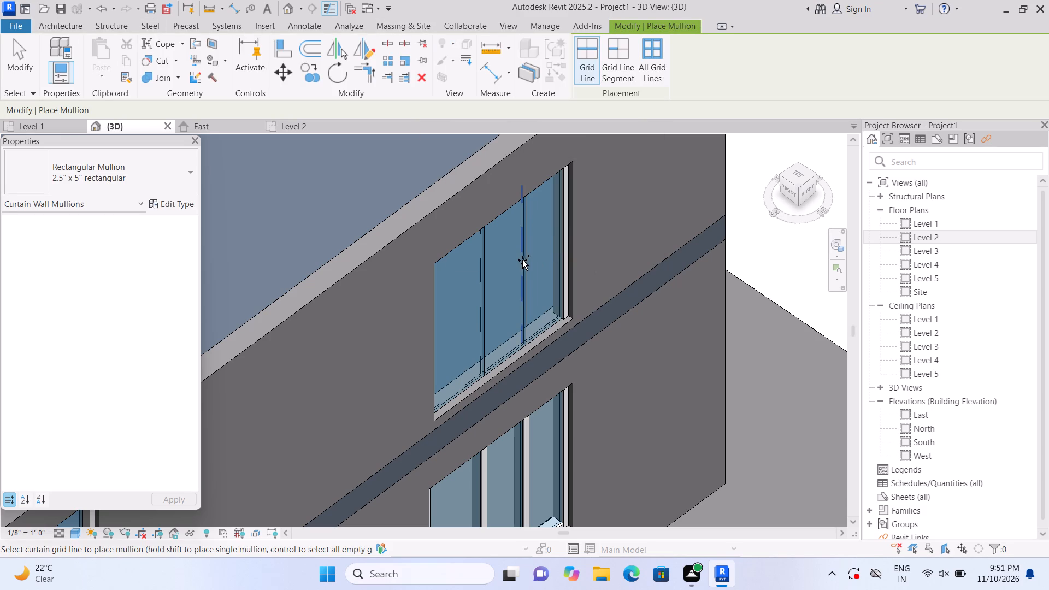
click(522, 260)
click(481, 291)
click(445, 311)
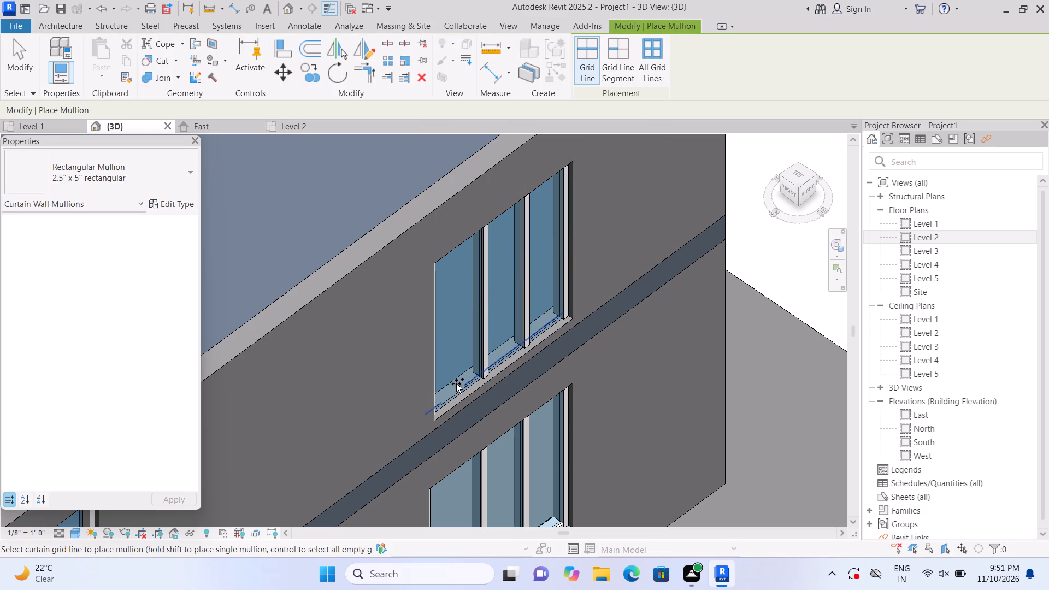
click(456, 384)
click(462, 252)
scroll(462, 255, down, 4)
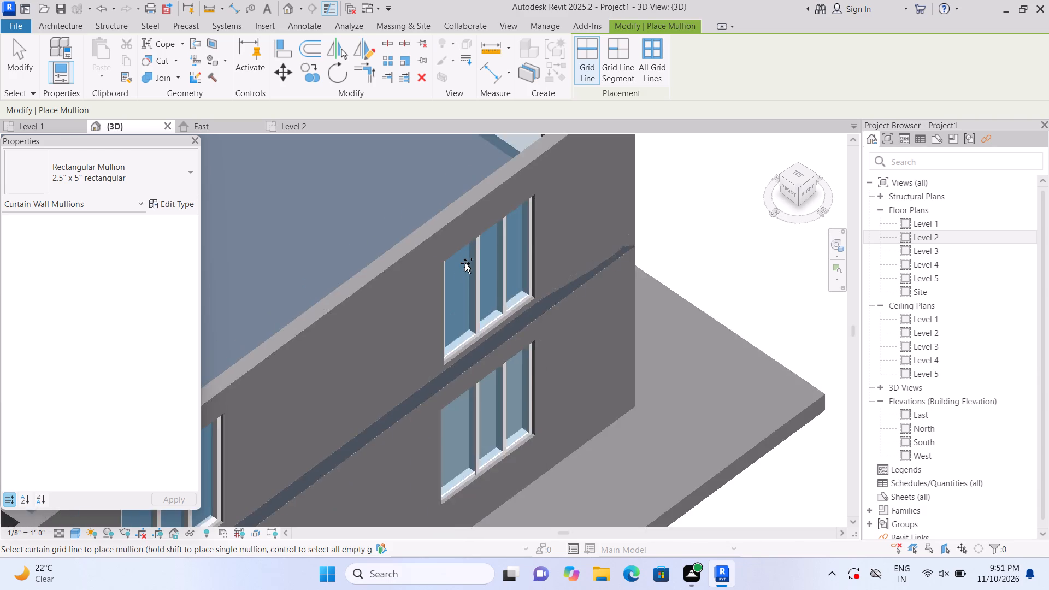
scroll(465, 263, down, 3)
key(Escape)
Resize the Level 2 north facade's eastern curtain wall to a base offset of about 2' 5 7/8" and height of about 5' 6 3/4".
scroll(669, 240, down, 4)
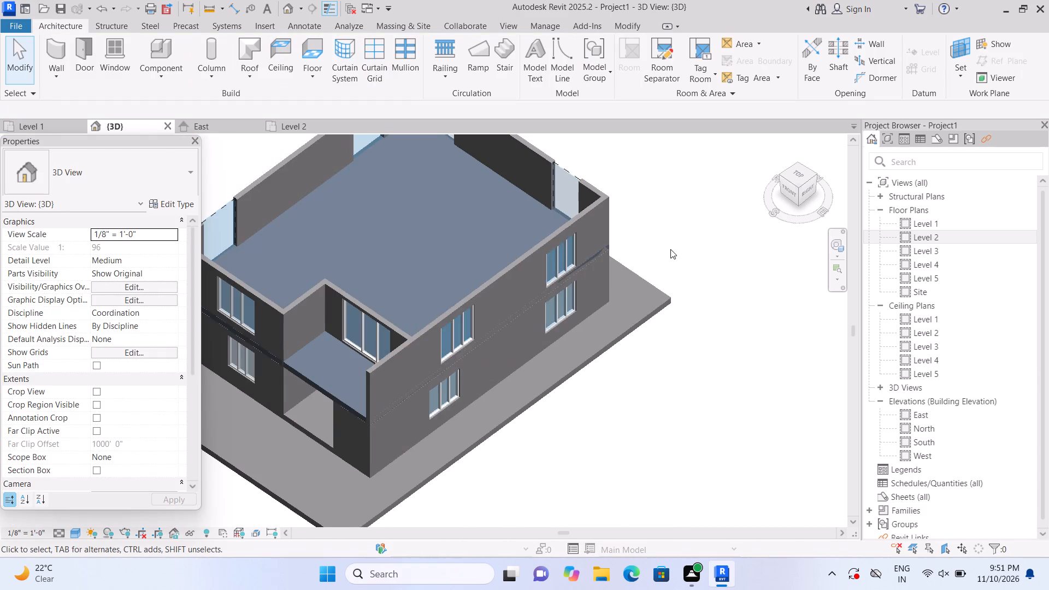
shift+middle_drag(666, 355, 659, 368)
shift+middle_drag(687, 364, 657, 407)
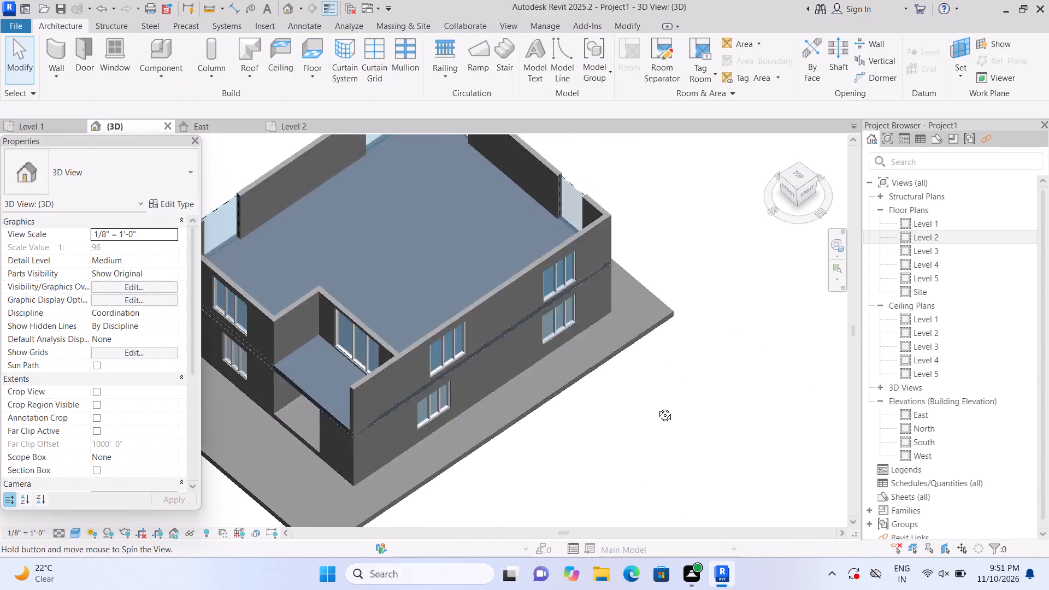
shift+middle_drag(657, 407, 526, 361)
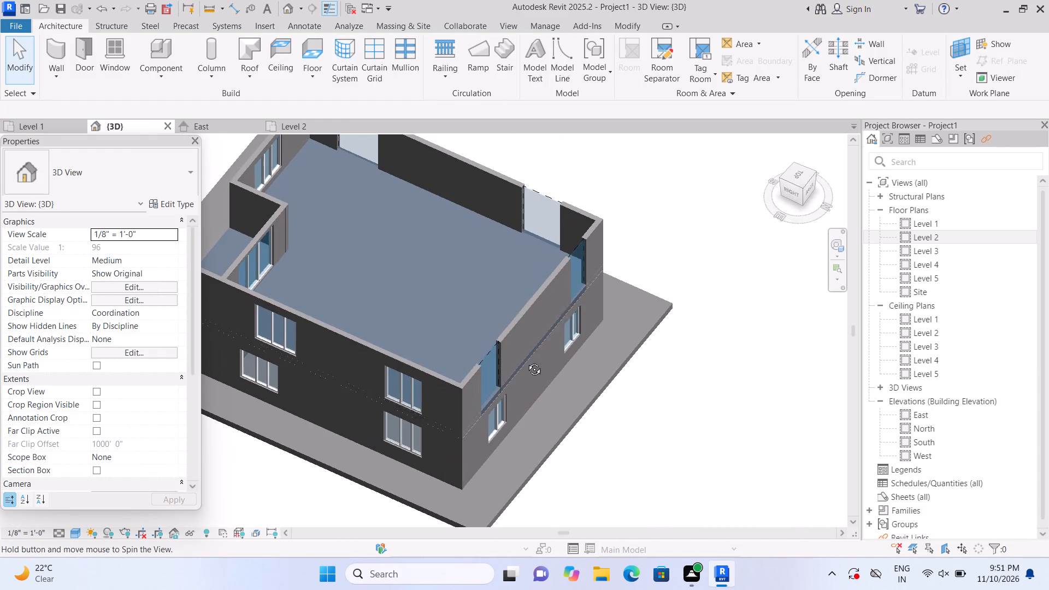
shift+middle_drag(526, 361, 445, 371)
scroll(388, 405, up, 4)
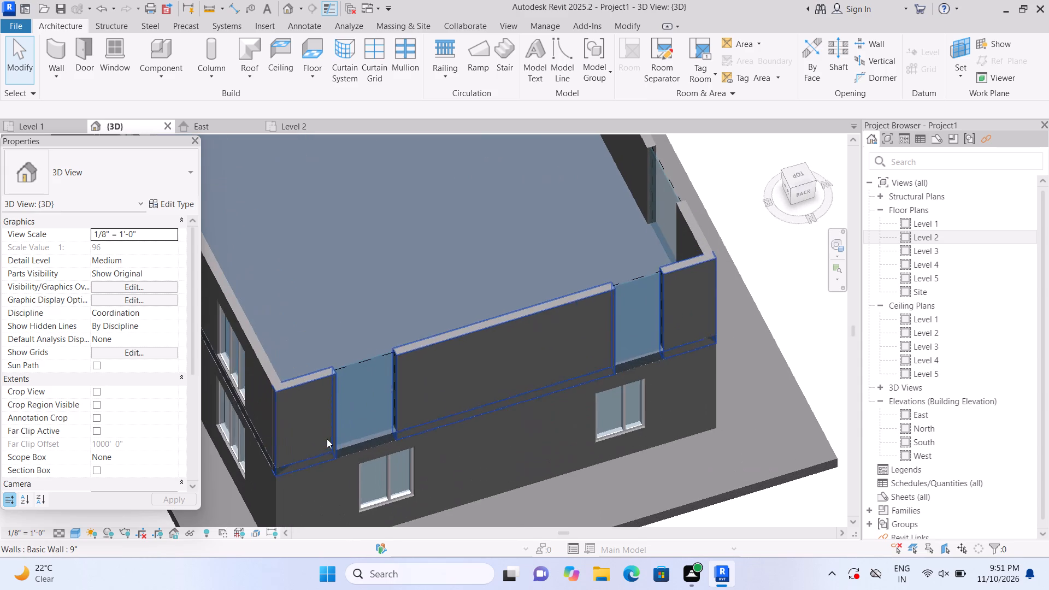
scroll(345, 428, up, 2)
click(393, 386)
scroll(244, 488, up, 2)
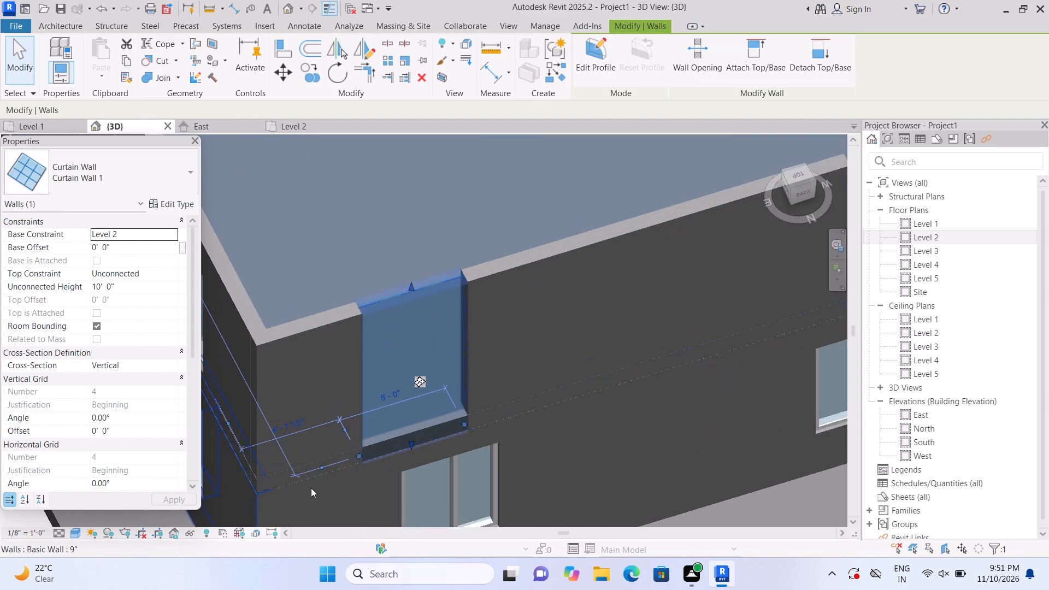
scroll(361, 498, up, 2)
drag(427, 425, 432, 375)
click(432, 375)
drag(424, 214, 425, 253)
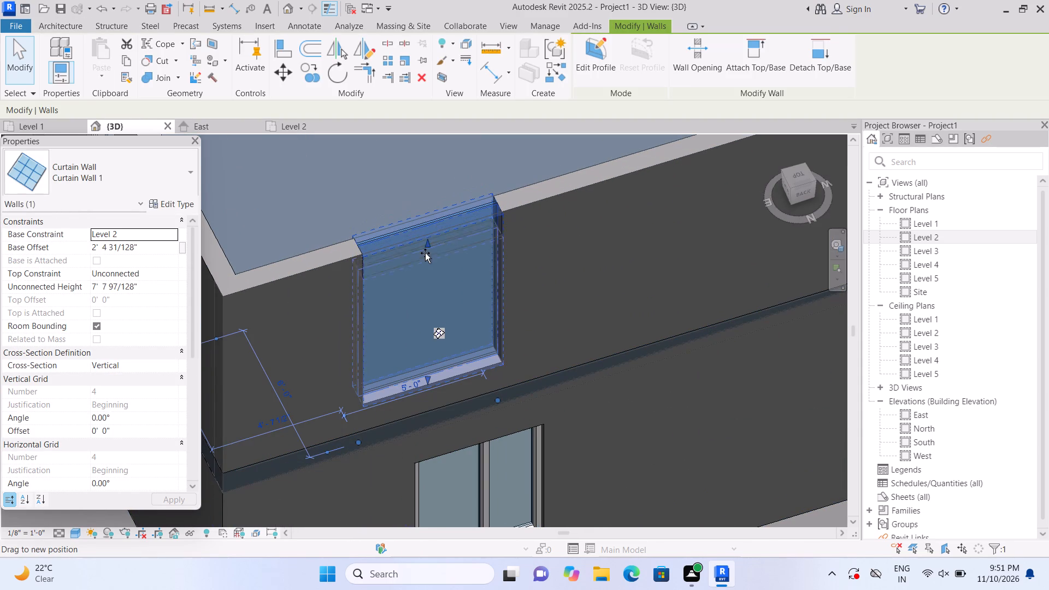
drag(425, 253, 426, 263)
click(426, 263)
scroll(409, 391, up, 1)
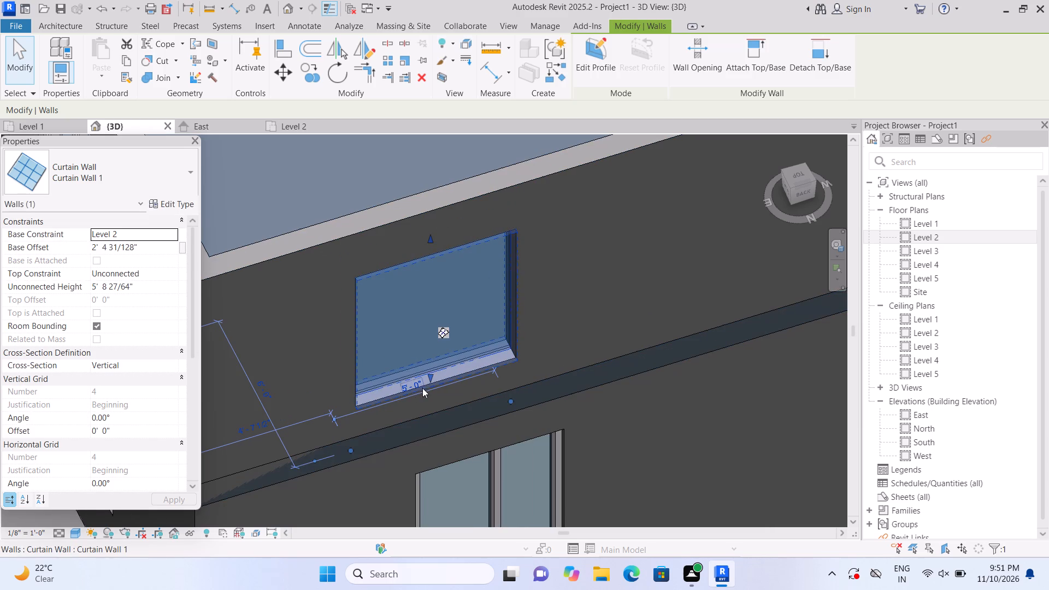
drag(428, 377, 429, 370)
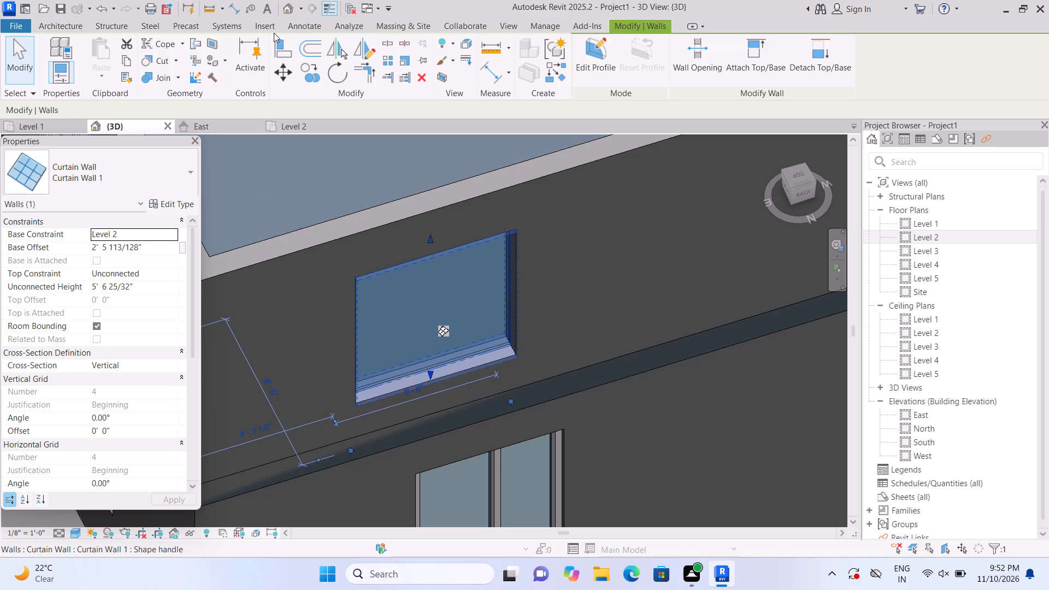
Add two vertical grid lines to the north facade's eastern curtain wall, dividing it into three panels 1' 8" wide.
click(68, 24)
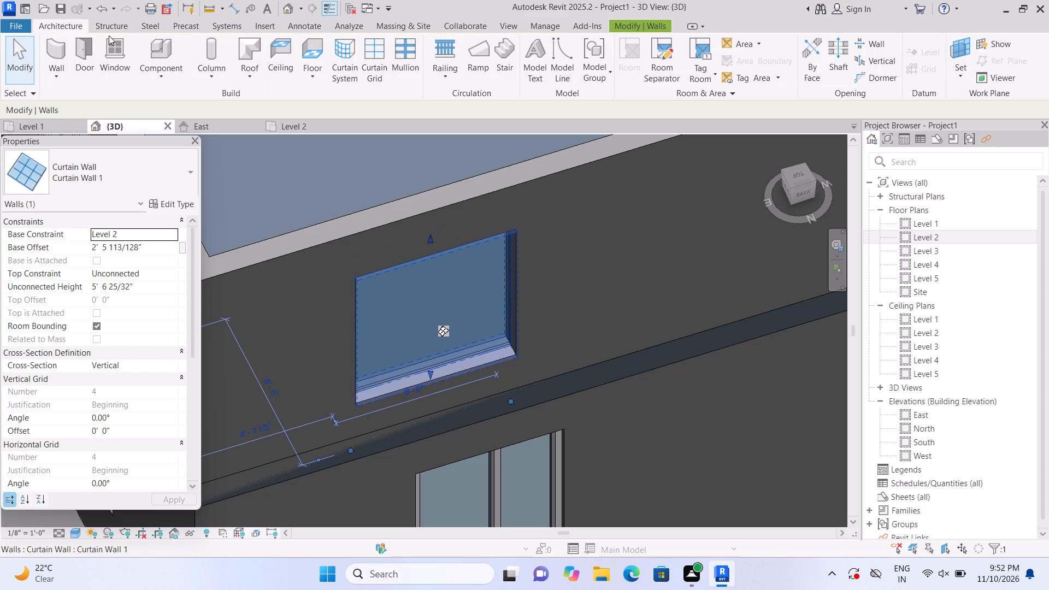
click(375, 67)
scroll(391, 250, up, 2)
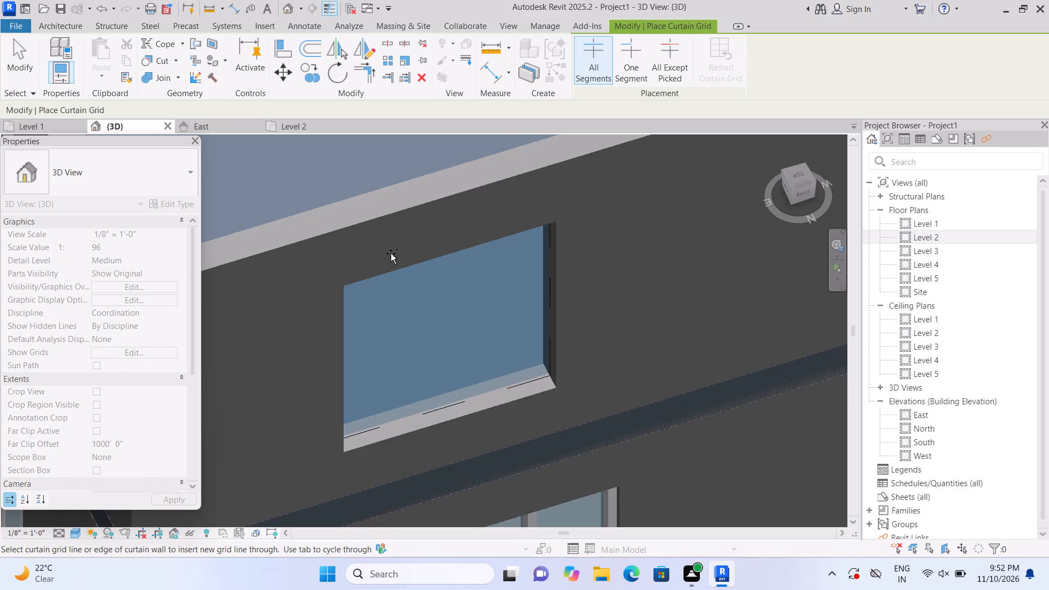
scroll(390, 247, up, 1)
middle_drag(402, 303, 410, 248)
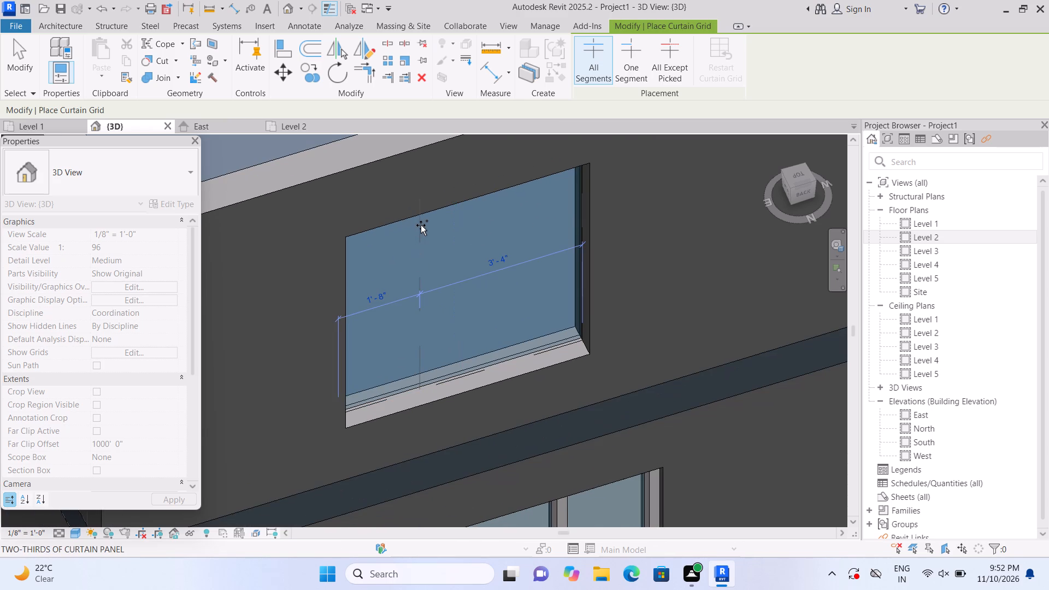
click(421, 225)
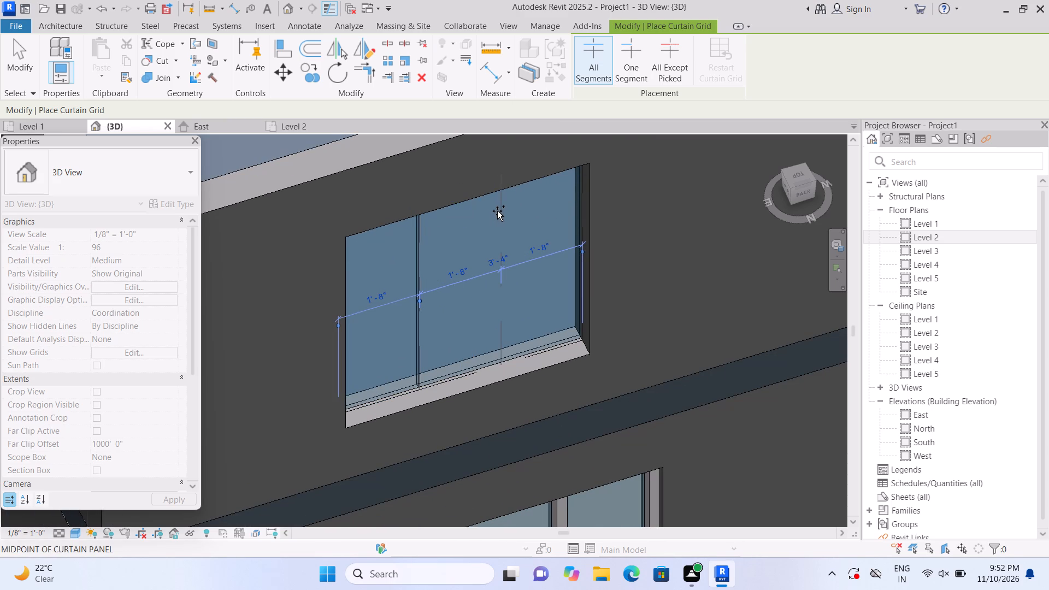
click(492, 213)
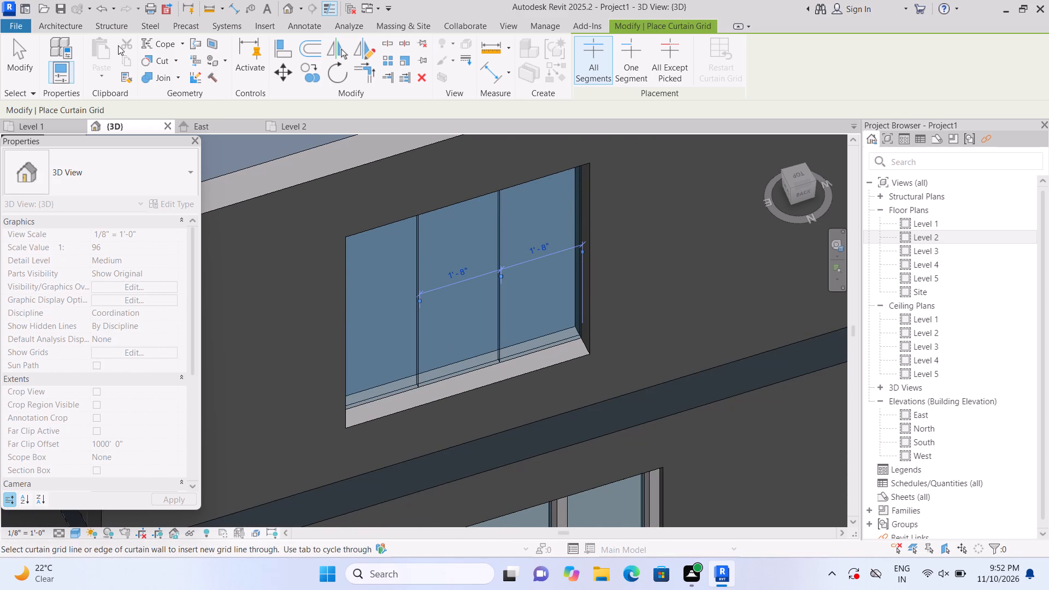
Place 2.5" x 5" rectangular mullions on both grid lines and all four edges of the north facade's eastern curtain wall.
click(73, 26)
click(408, 66)
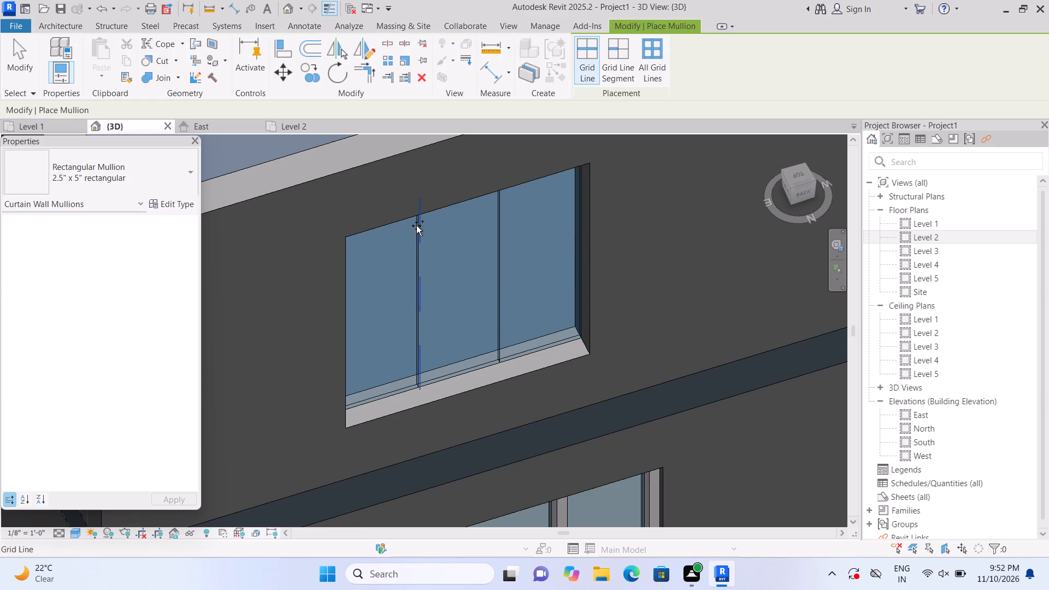
click(415, 236)
click(505, 247)
click(569, 244)
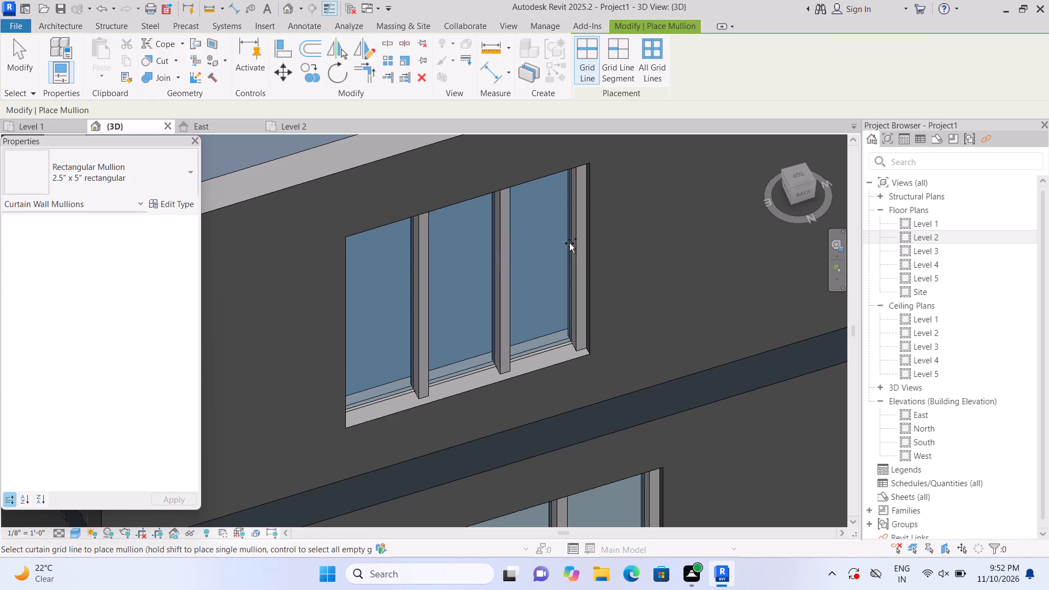
click(361, 284)
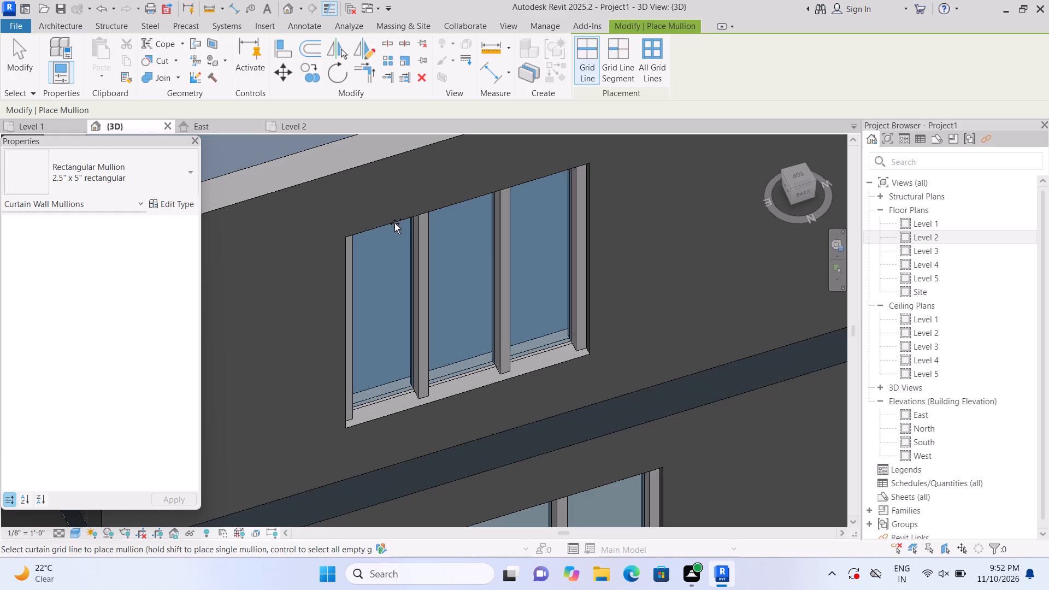
scroll(397, 217, down, 2)
scroll(419, 208, up, 1)
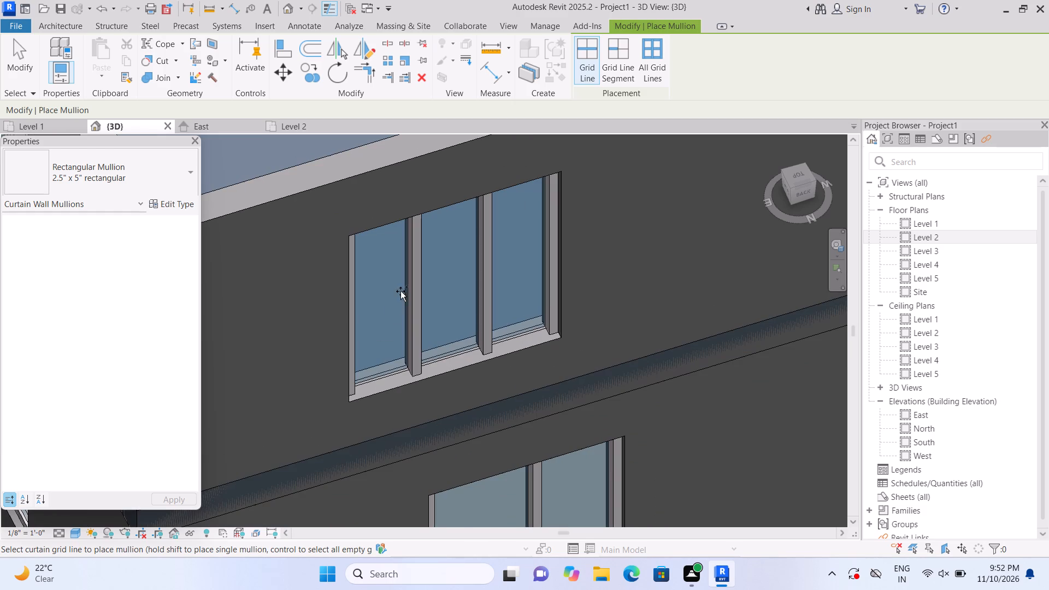
click(380, 370)
scroll(397, 232, up, 1)
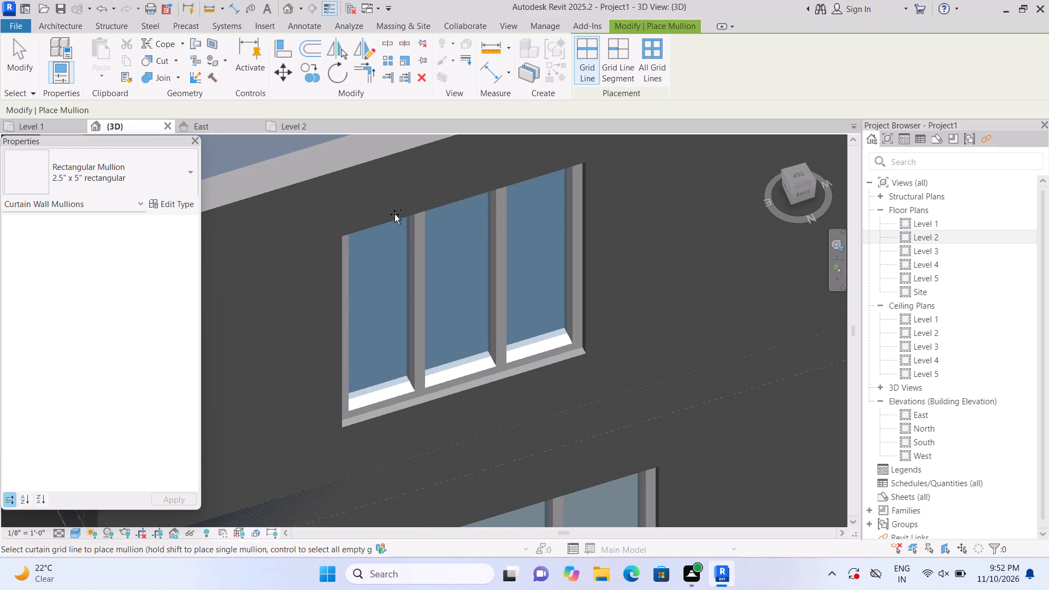
click(394, 220)
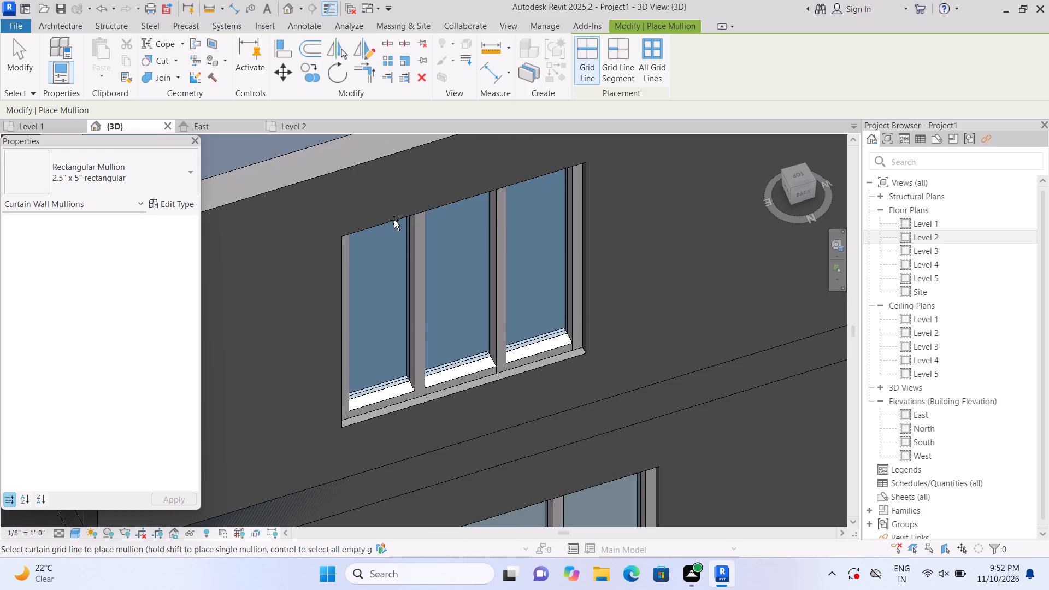
scroll(394, 220, down, 2)
scroll(373, 274, down, 3)
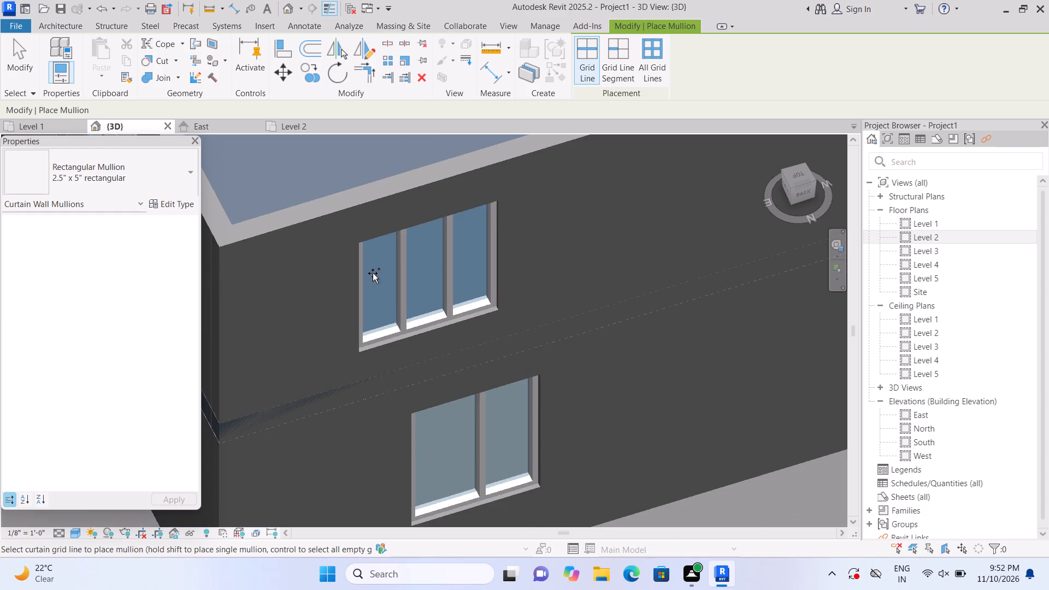
key(Escape)
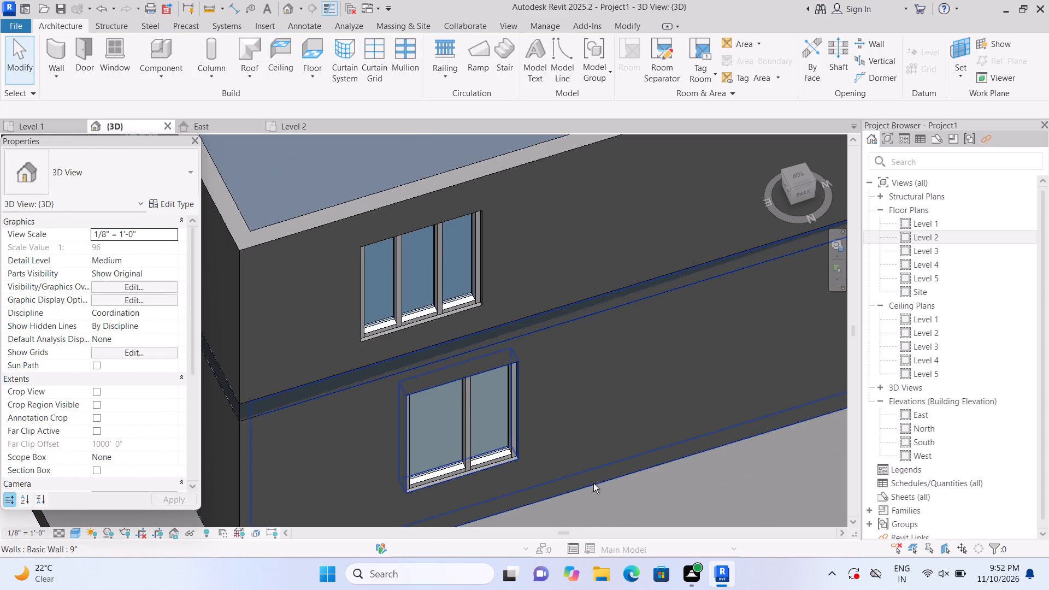
shift+middle_drag(593, 483, 579, 357)
middle_drag(571, 332, 595, 504)
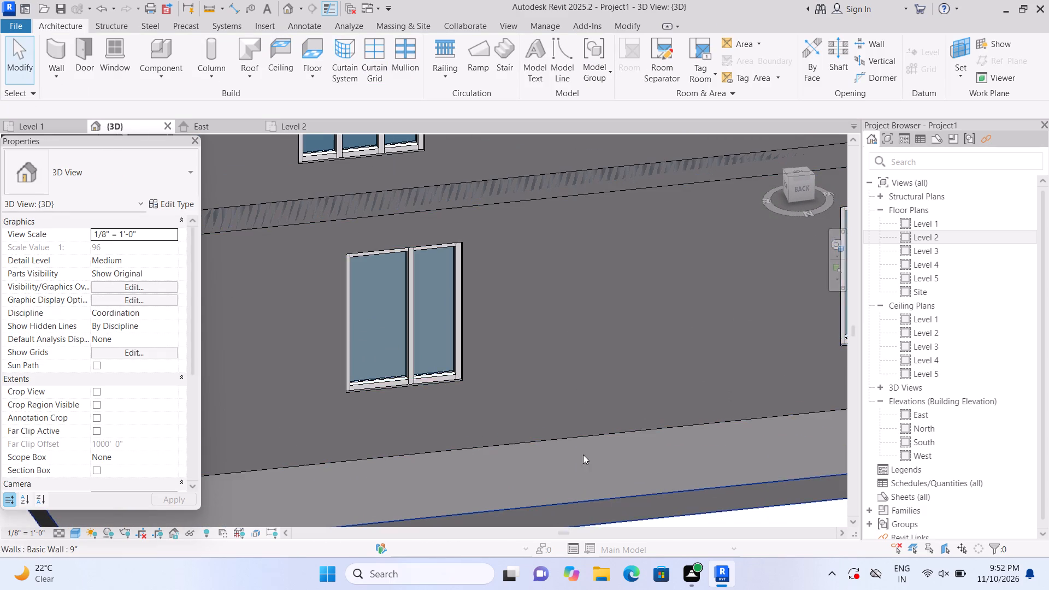
middle_drag(585, 318, 587, 444)
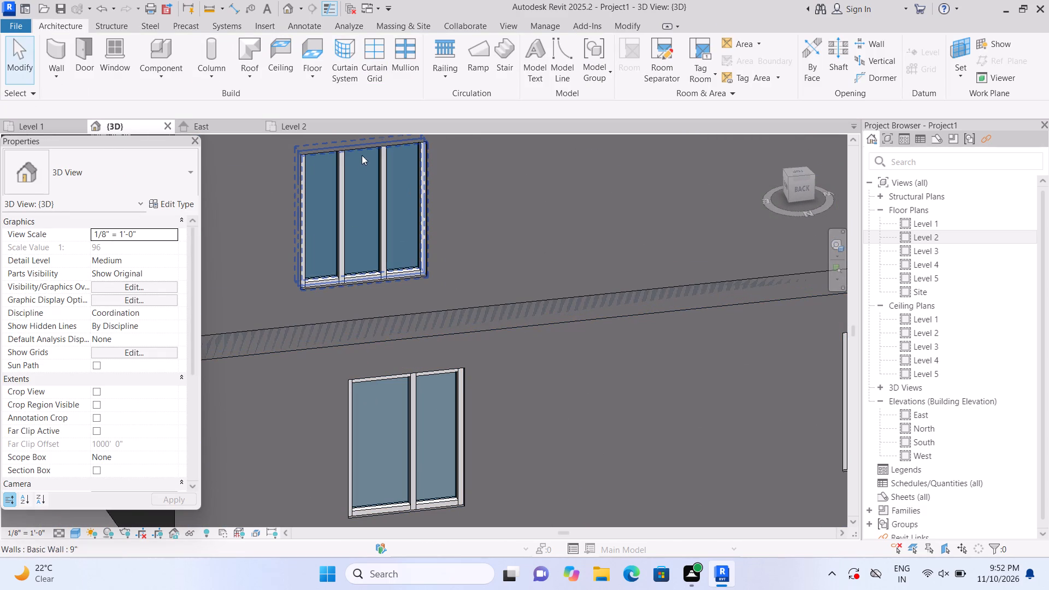
click(406, 41)
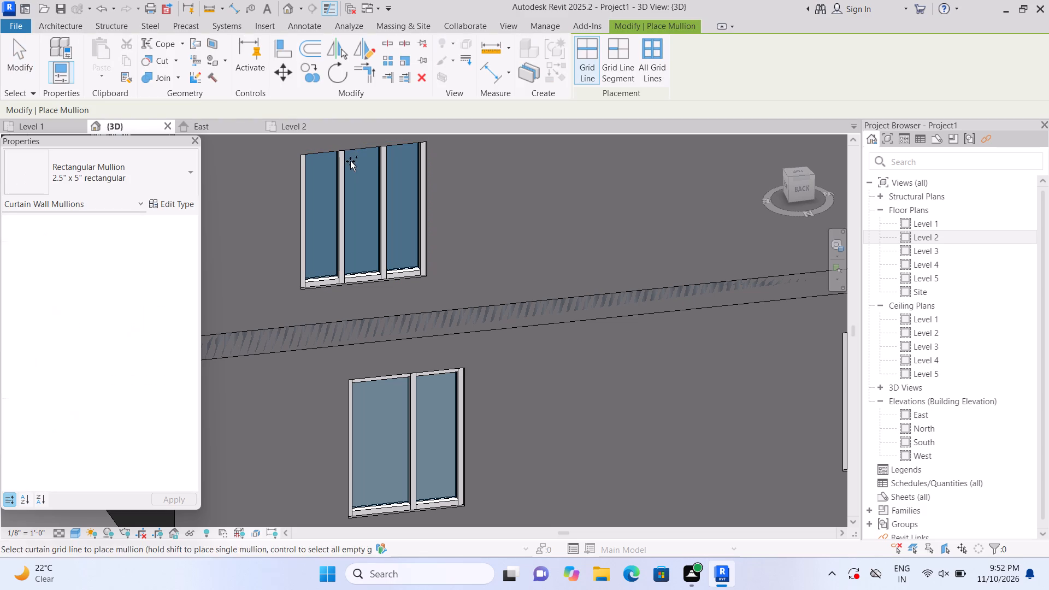
click(353, 151)
scroll(355, 150, down, 7)
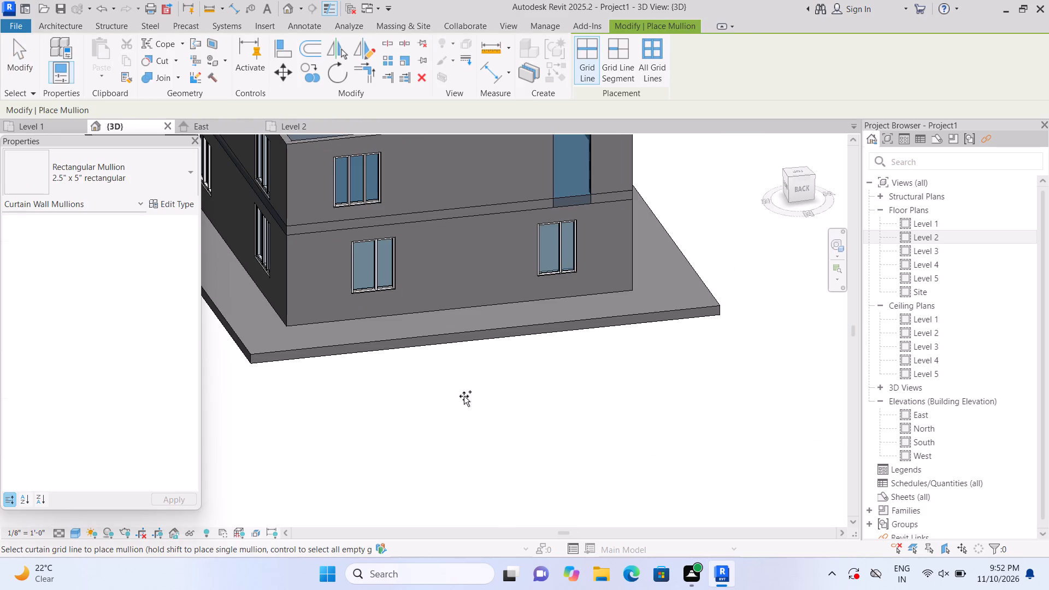
key(Escape)
Resize the Level 2 north facade's western curtain wall to a base offset of about 2' 10" and height of about 5' 10".
scroll(461, 403, down, 2)
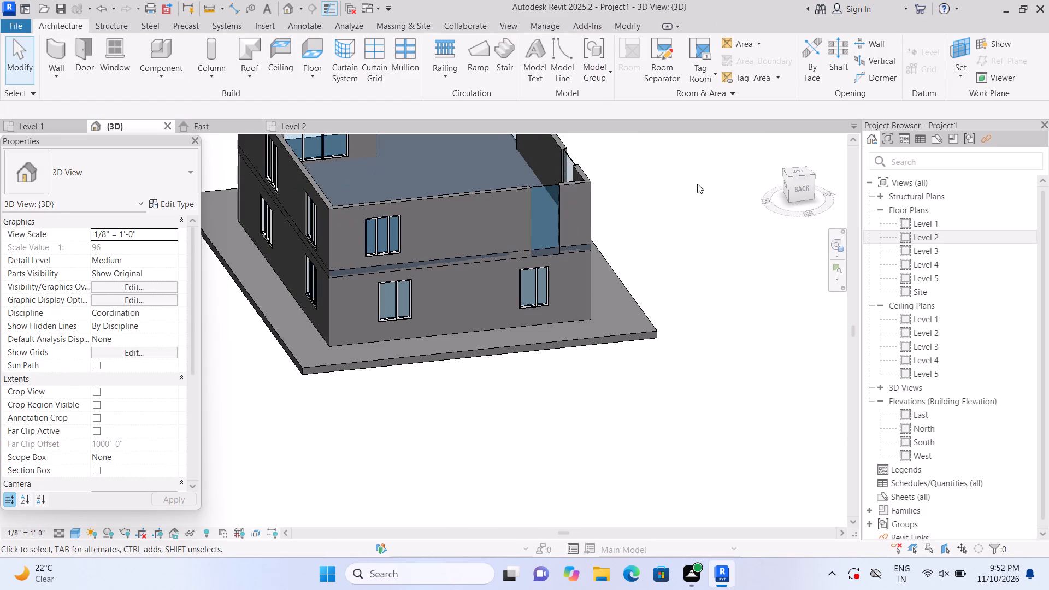
scroll(634, 182, up, 5)
scroll(525, 215, down, 2)
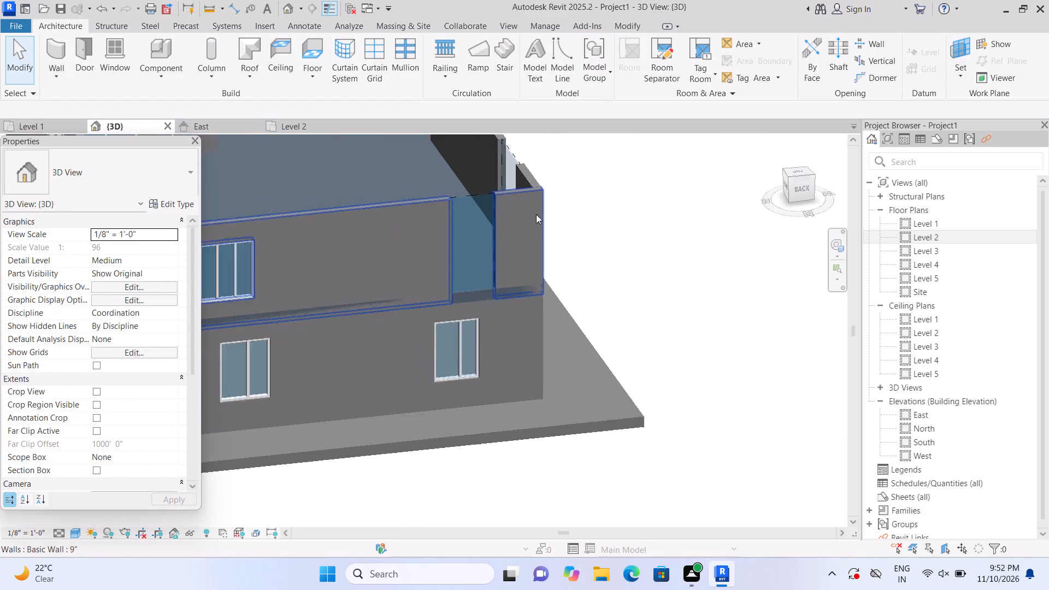
scroll(536, 214, down, 1)
click(488, 219)
scroll(488, 245, up, 1)
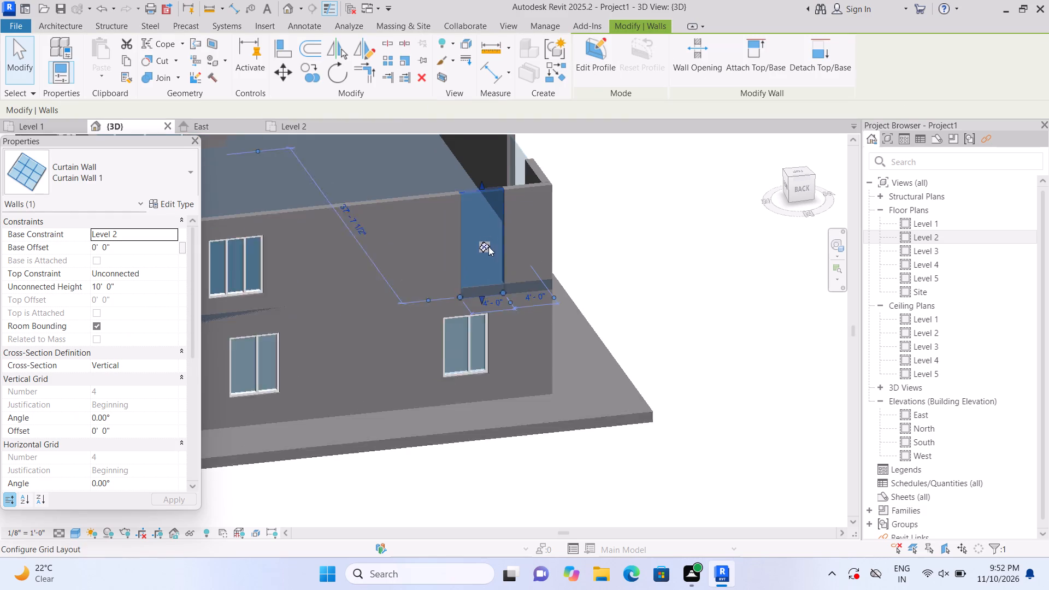
scroll(488, 246, up, 1)
scroll(492, 303, up, 2)
drag(480, 301, 479, 274)
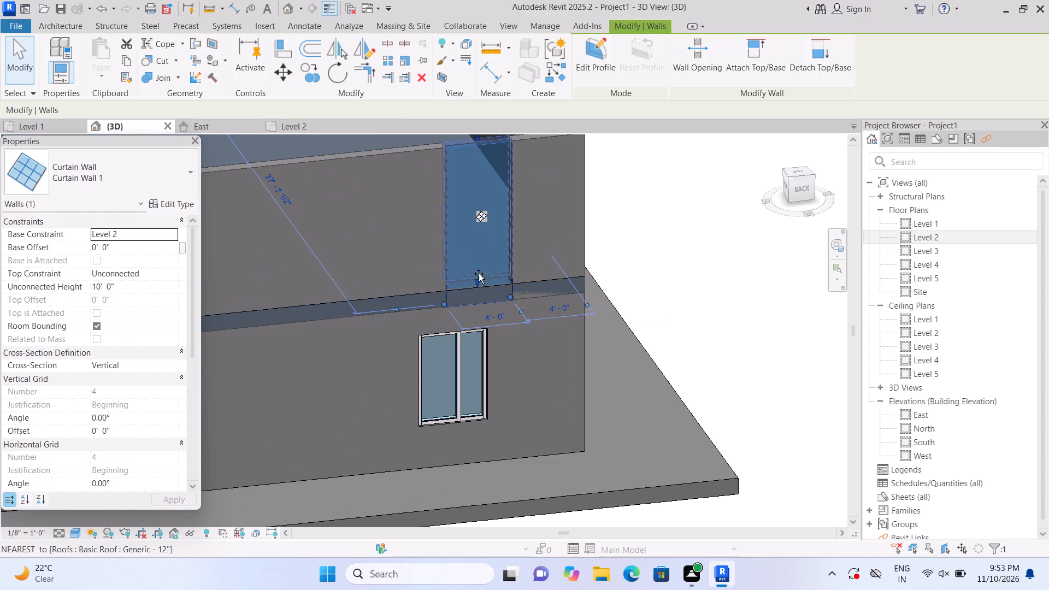
drag(479, 274, 482, 256)
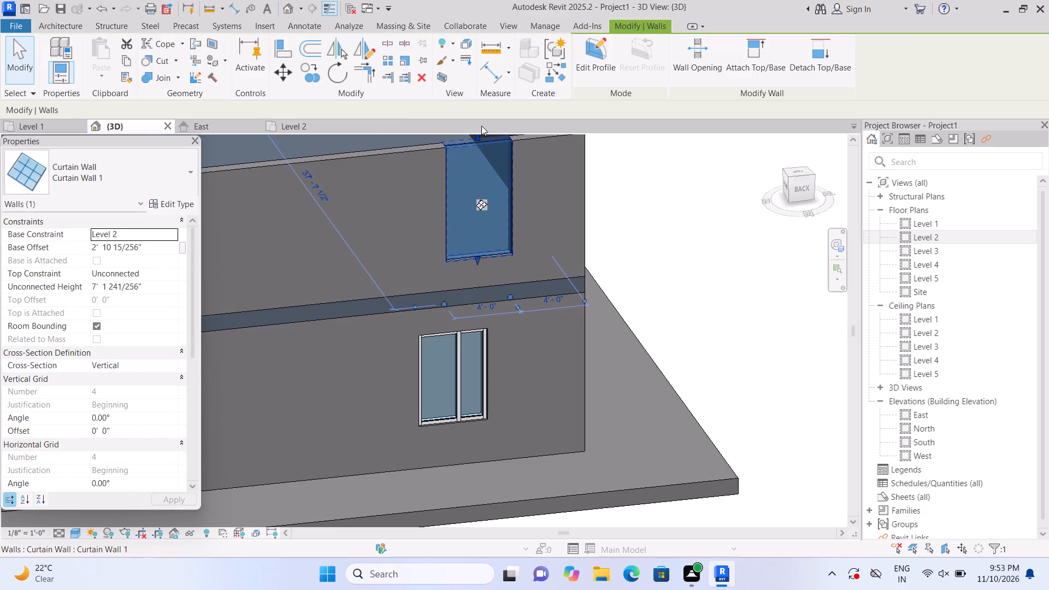
middle_drag(537, 178, 545, 255)
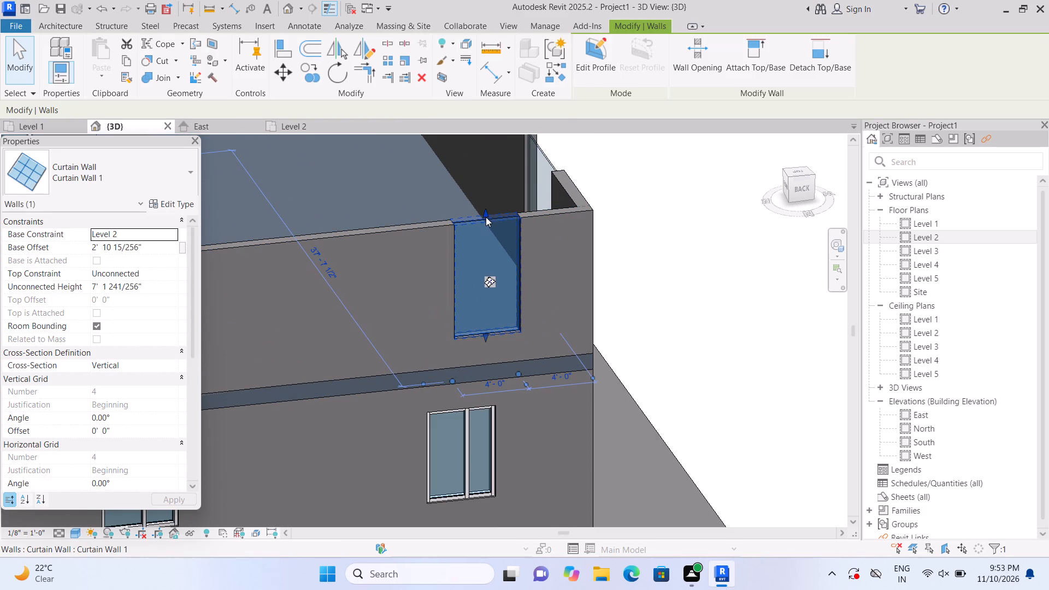
drag(484, 211, 483, 244)
double_click(483, 244)
click(483, 240)
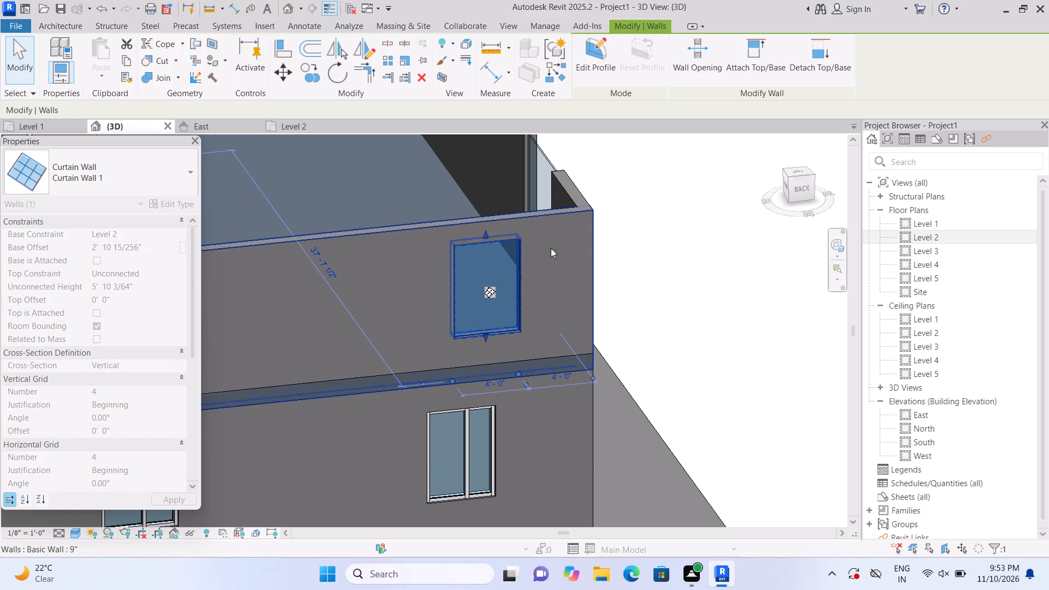
click(626, 248)
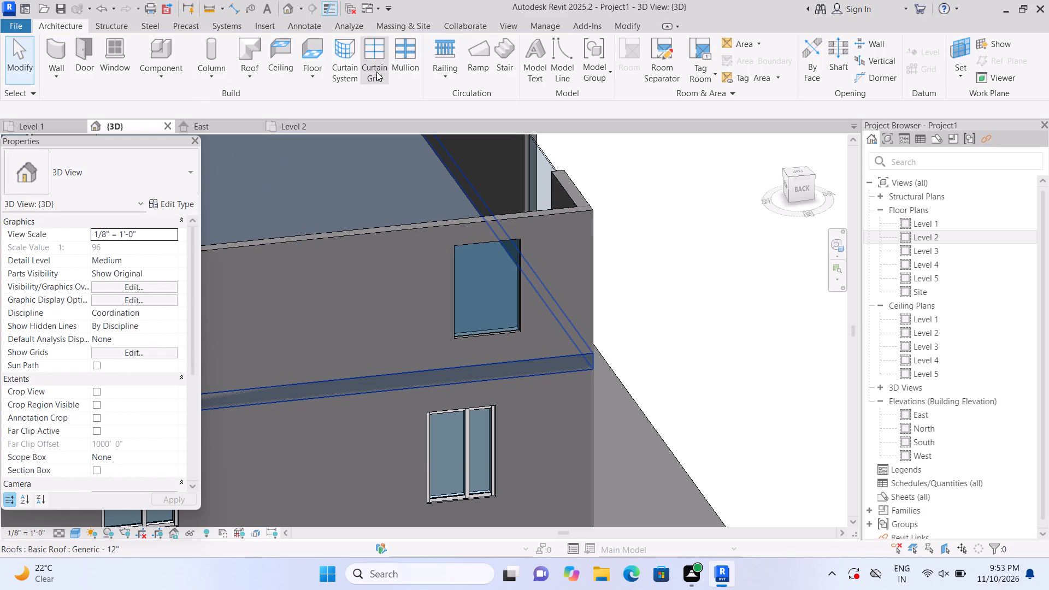
Add one vertical grid line at the midpoint of the north facade's western curtain wall, 2' 0" from each side.
click(376, 72)
scroll(465, 282, up, 1)
click(490, 256)
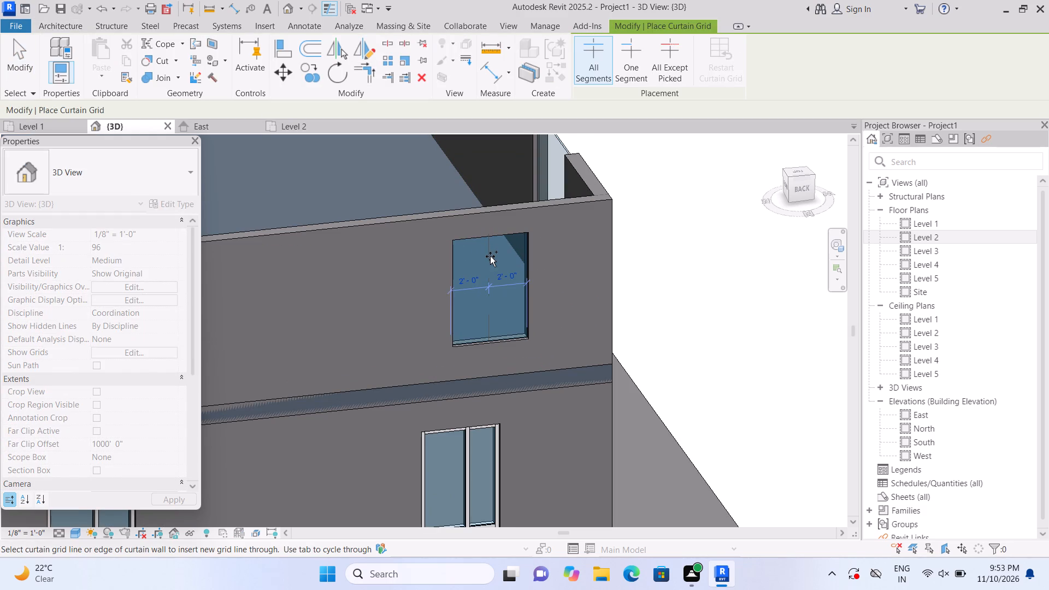
click(75, 27)
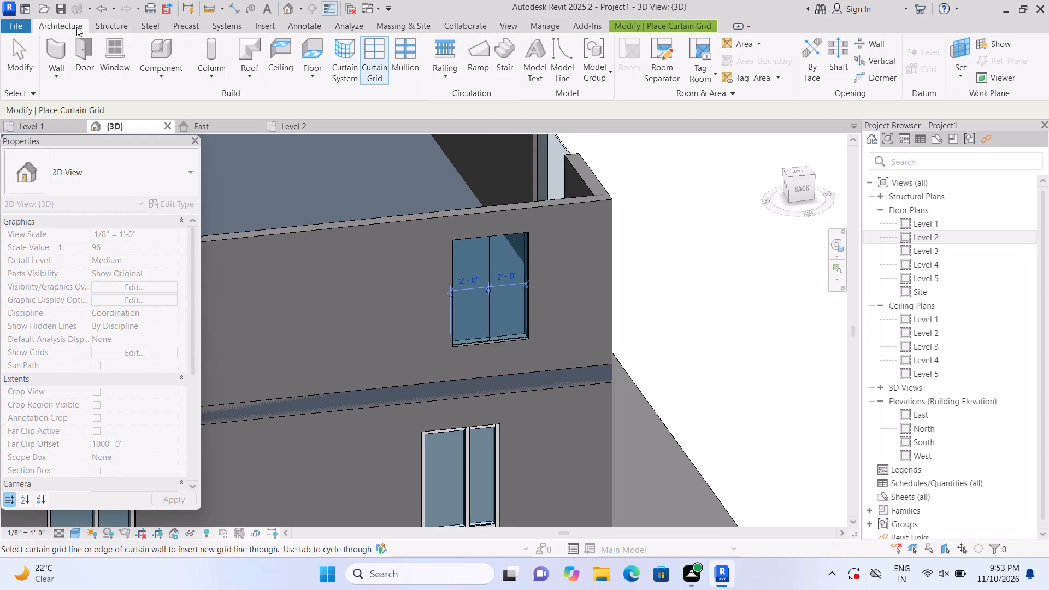
Place 2.5" x 5" rectangular mullions on the grid line and all four edges of the north facade's western curtain wall.
click(399, 70)
scroll(440, 224, up, 1)
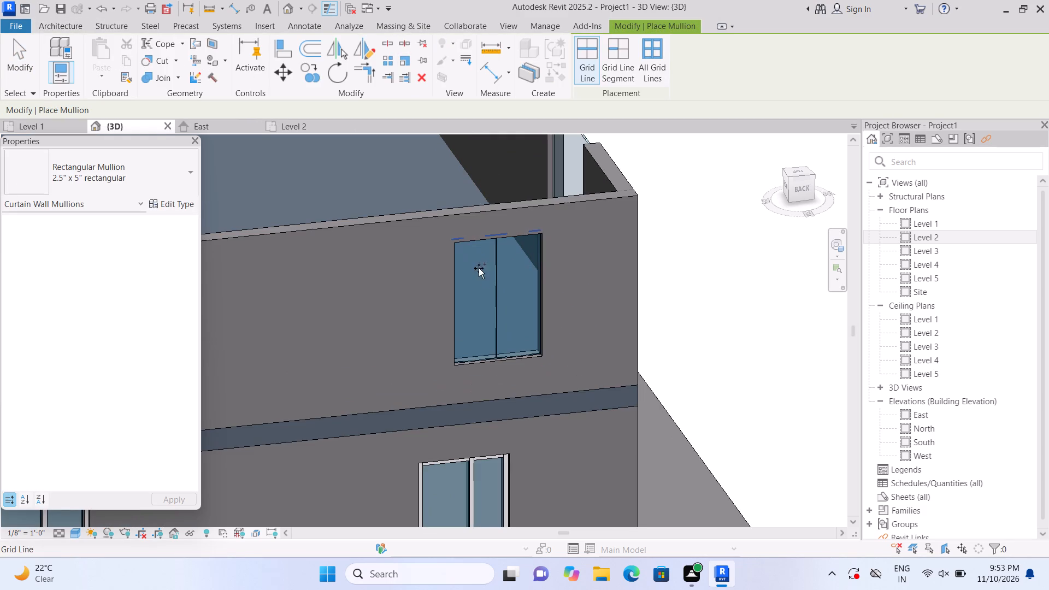
click(486, 281)
click(532, 280)
click(518, 247)
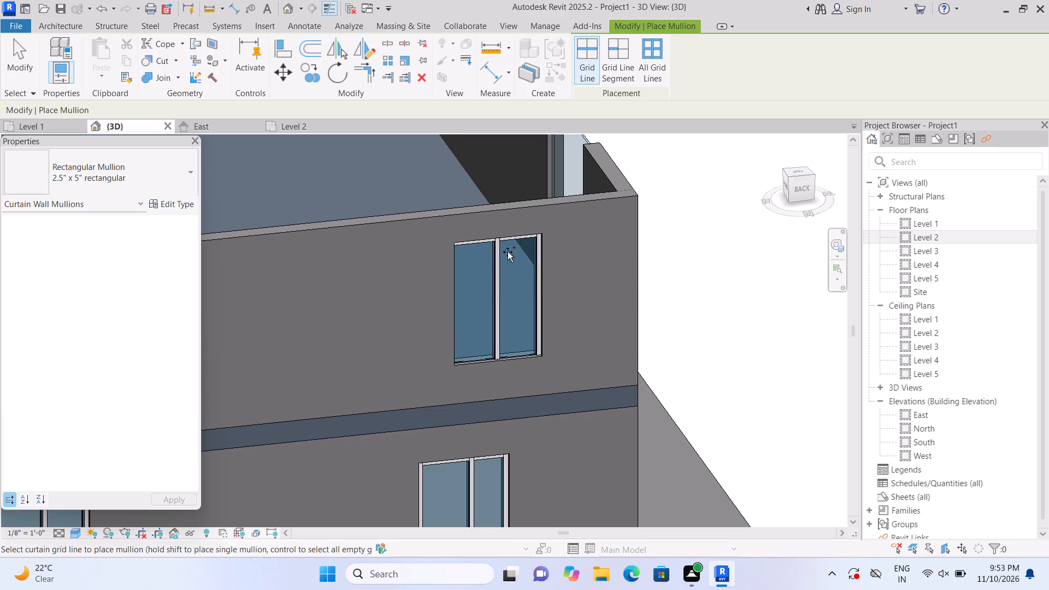
click(455, 268)
click(464, 356)
scroll(464, 357, down, 6)
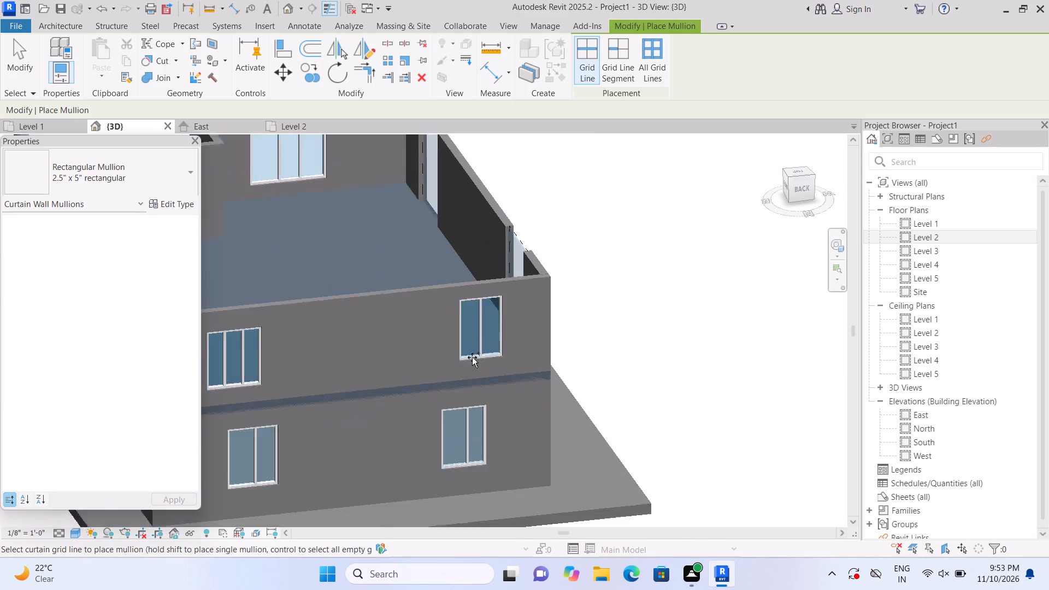
scroll(472, 357, down, 1)
key(Escape)
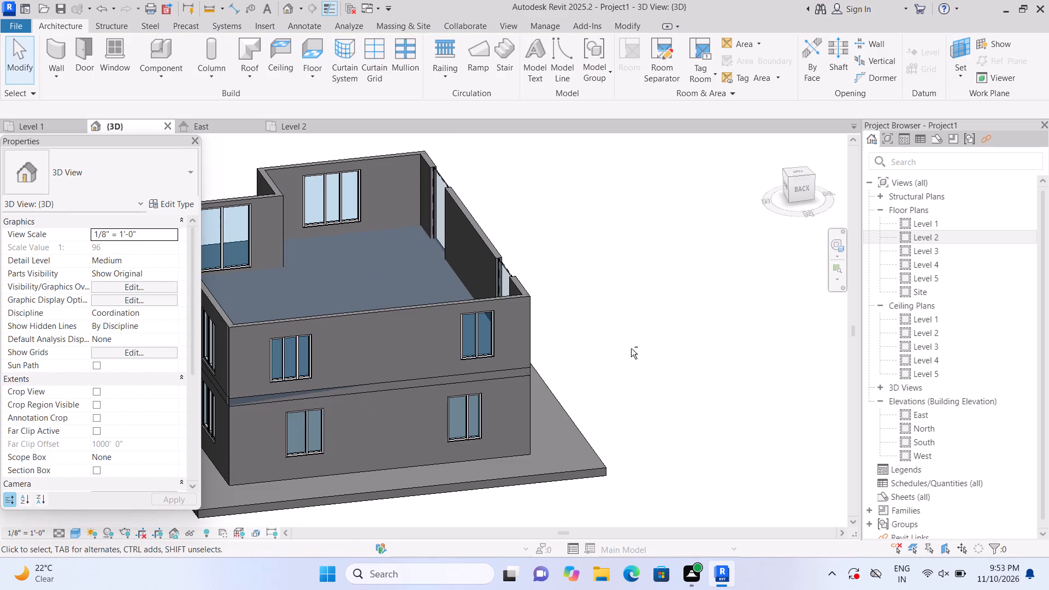
Resize the Level 2 west facade's northern curtain wall to a base offset of about 2' 5" and height of about 5' 10".
shift+middle_drag(631, 349, 494, 409)
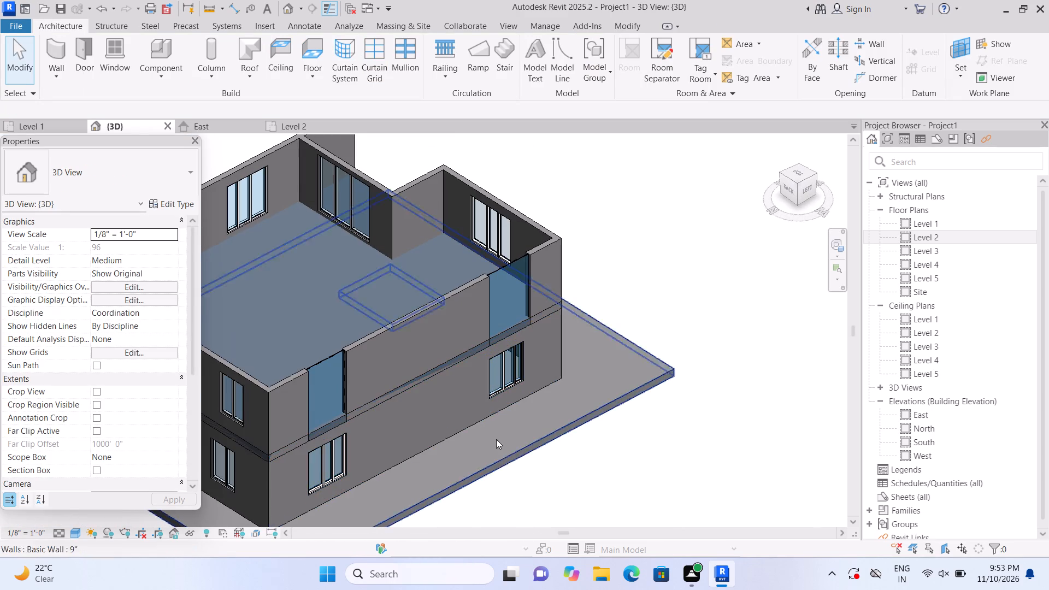
middle_drag(563, 493, 778, 386)
middle_drag(760, 407, 749, 417)
middle_drag(745, 411, 686, 482)
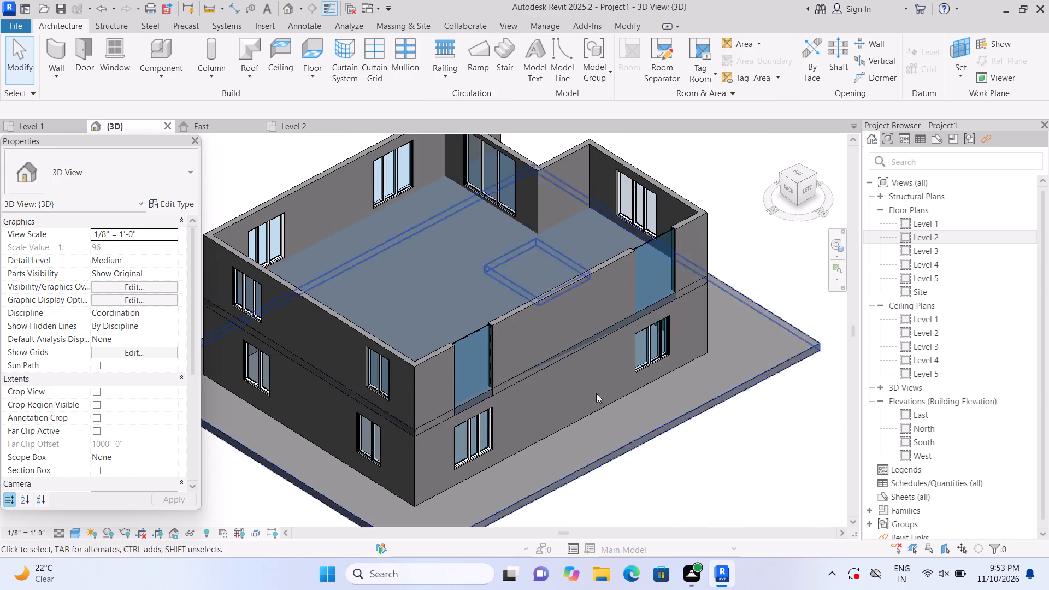
scroll(556, 305, up, 2)
scroll(457, 379, up, 1)
click(449, 380)
scroll(454, 436, up, 2)
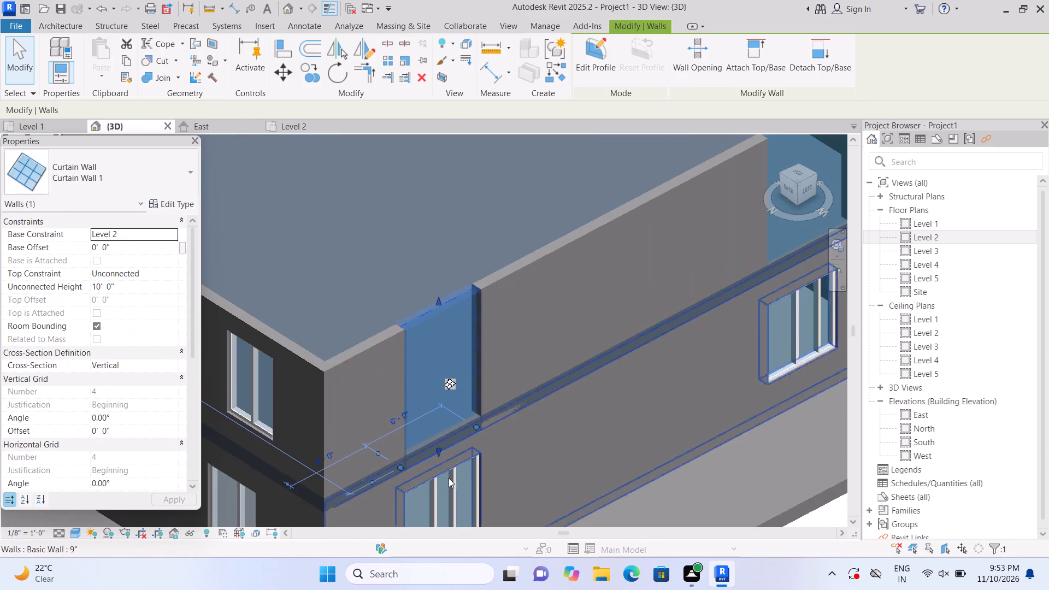
scroll(442, 473, up, 2)
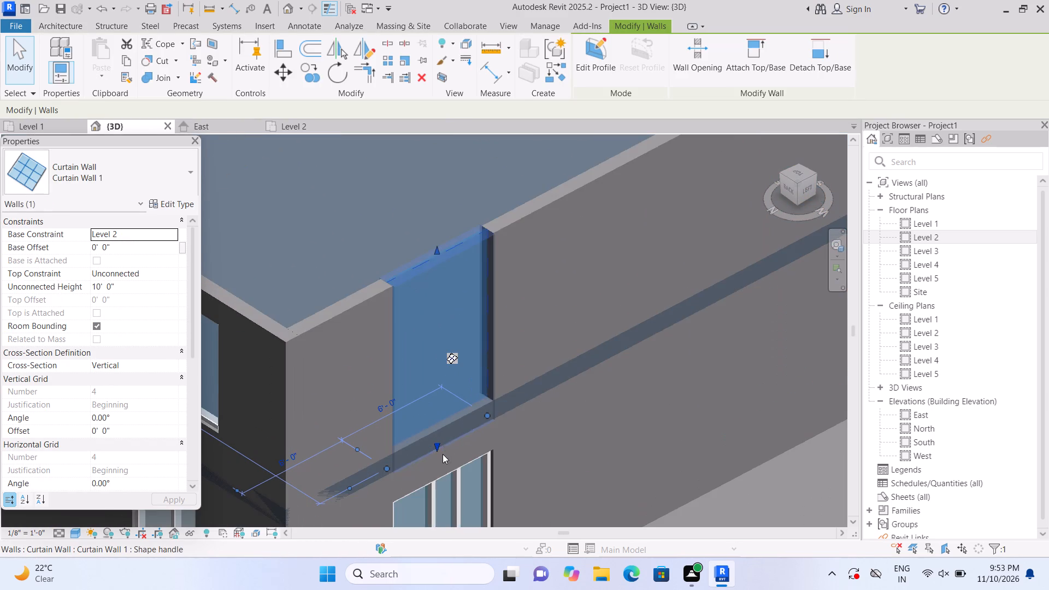
drag(437, 443, 433, 397)
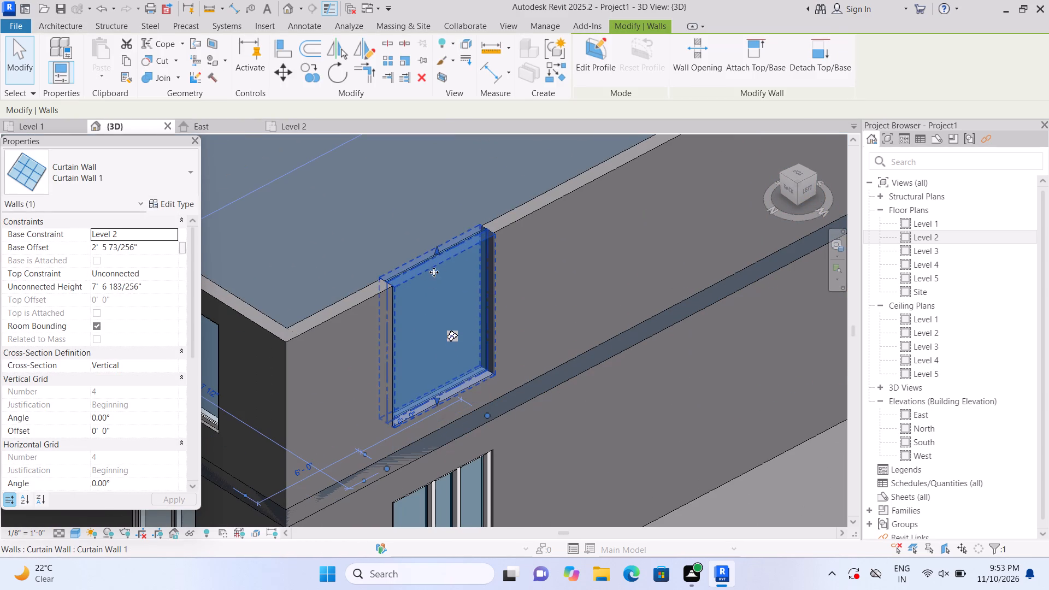
drag(437, 248, 444, 287)
click(444, 287)
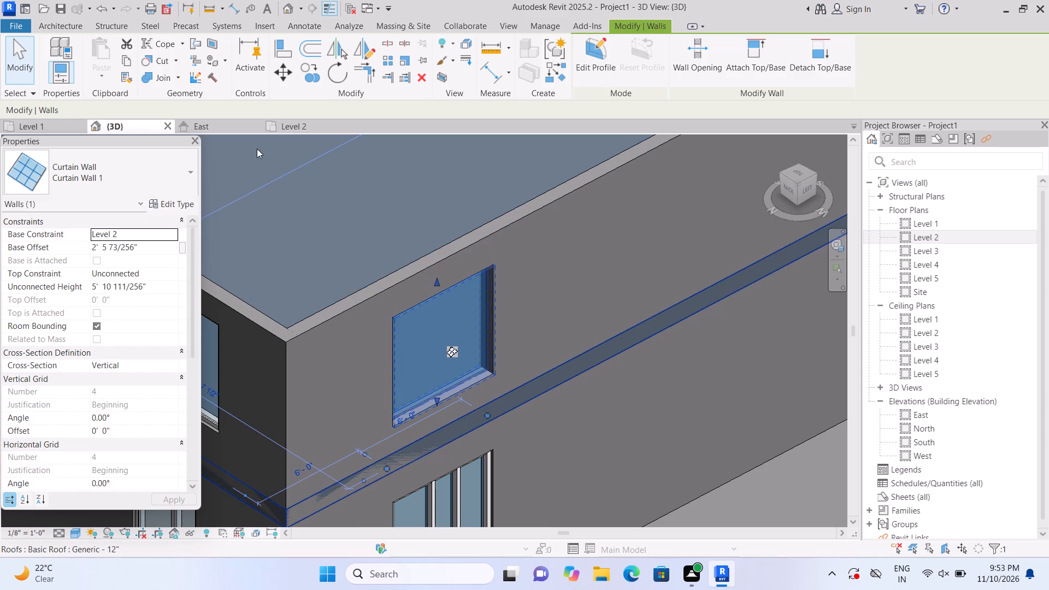
Add two vertical grid lines to the west facade's northern curtain wall, making panels 2' 4", 1' 10" and 1' 10" wide from north to south.
click(62, 23)
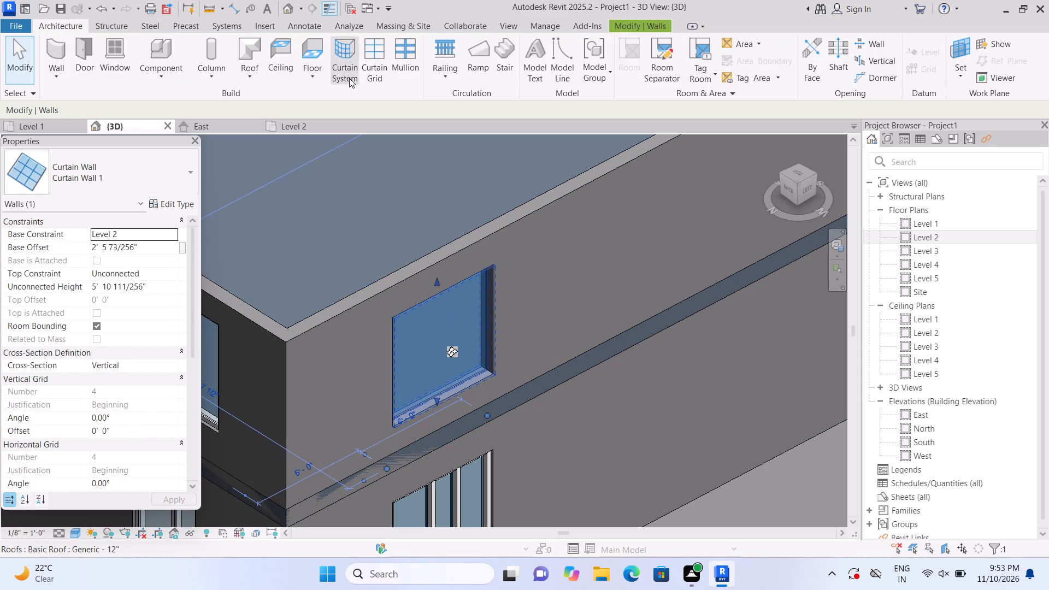
click(385, 78)
scroll(412, 298, up, 2)
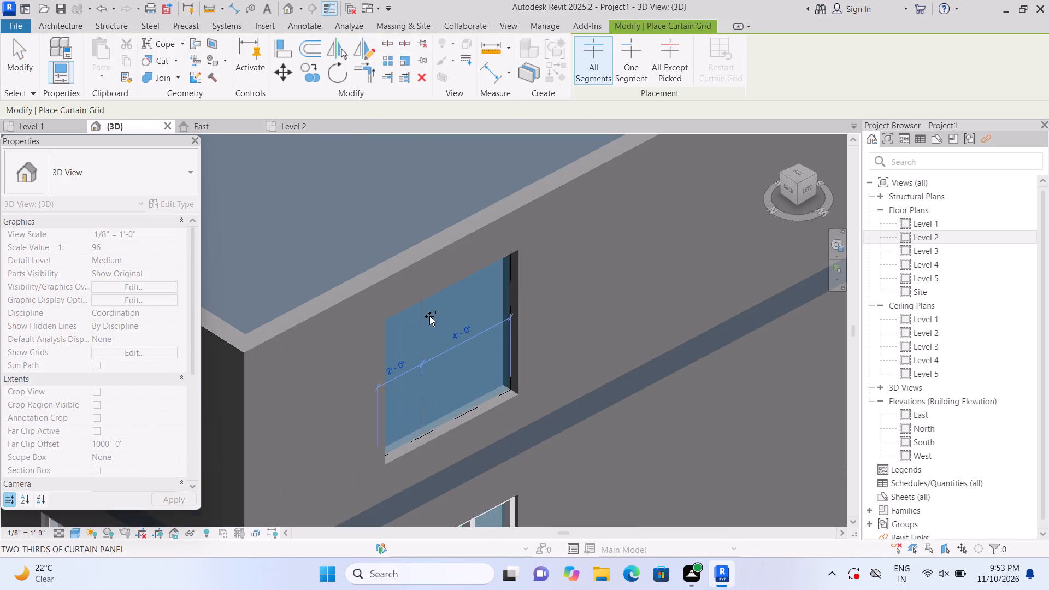
scroll(429, 316, up, 2)
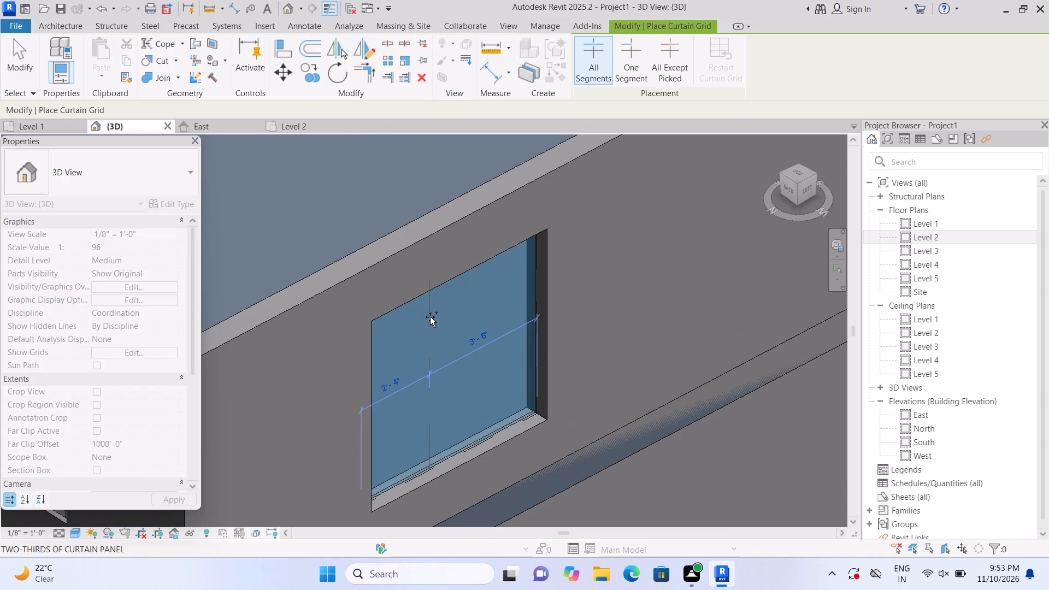
click(430, 316)
click(477, 285)
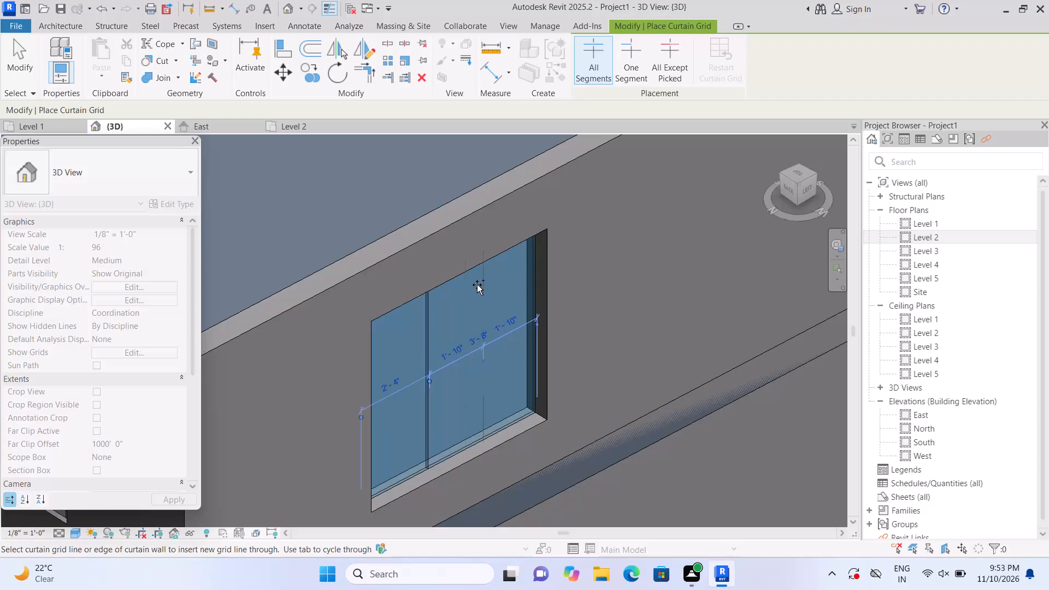
Place 2.5" x 5" rectangular mullions on both grid lines and all four edges of the west facade's northern curtain wall.
click(82, 25)
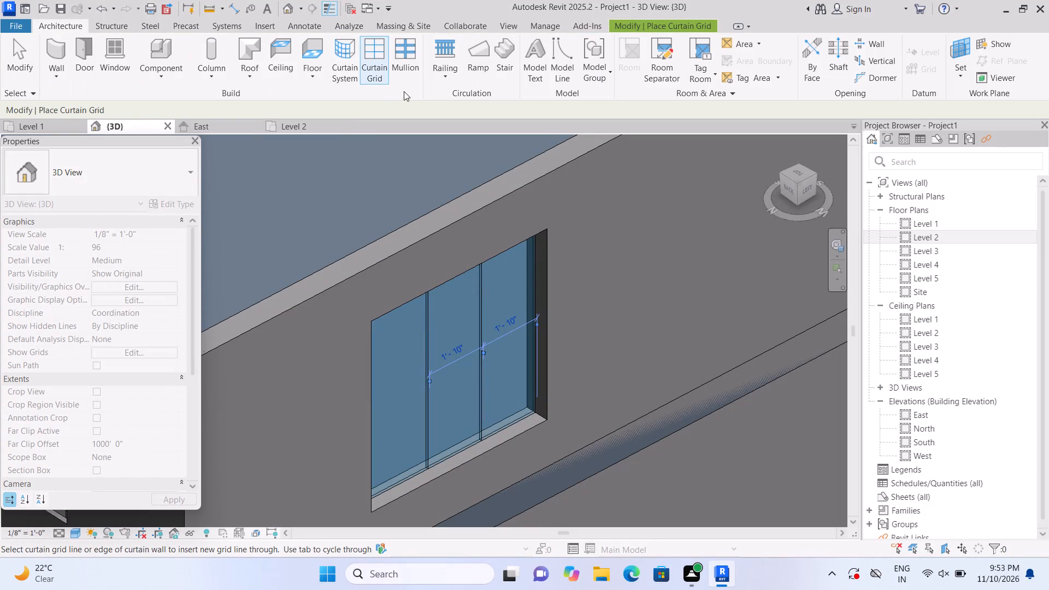
click(409, 69)
click(436, 334)
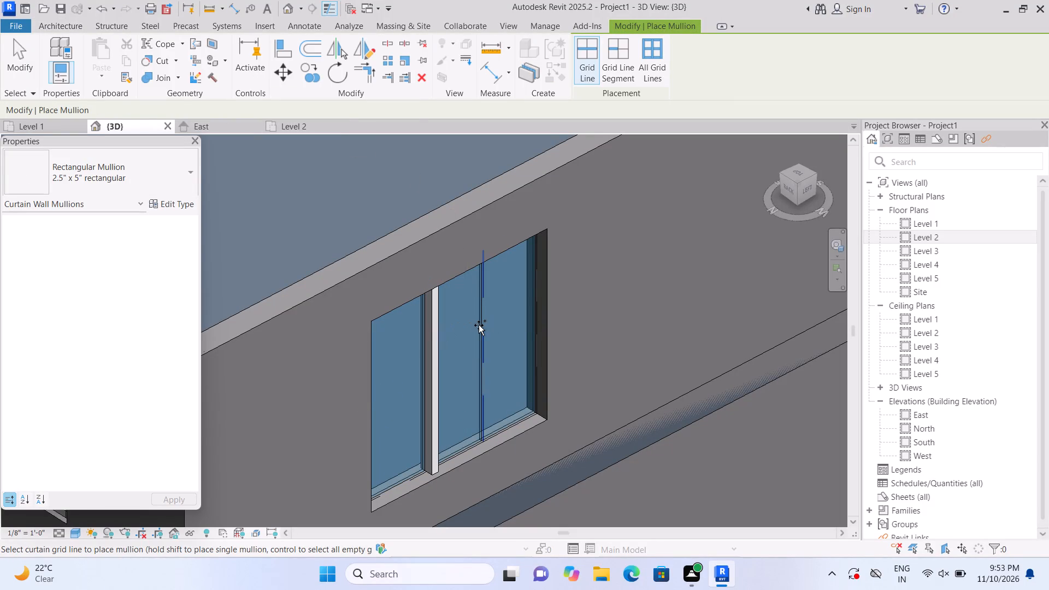
click(479, 325)
click(516, 324)
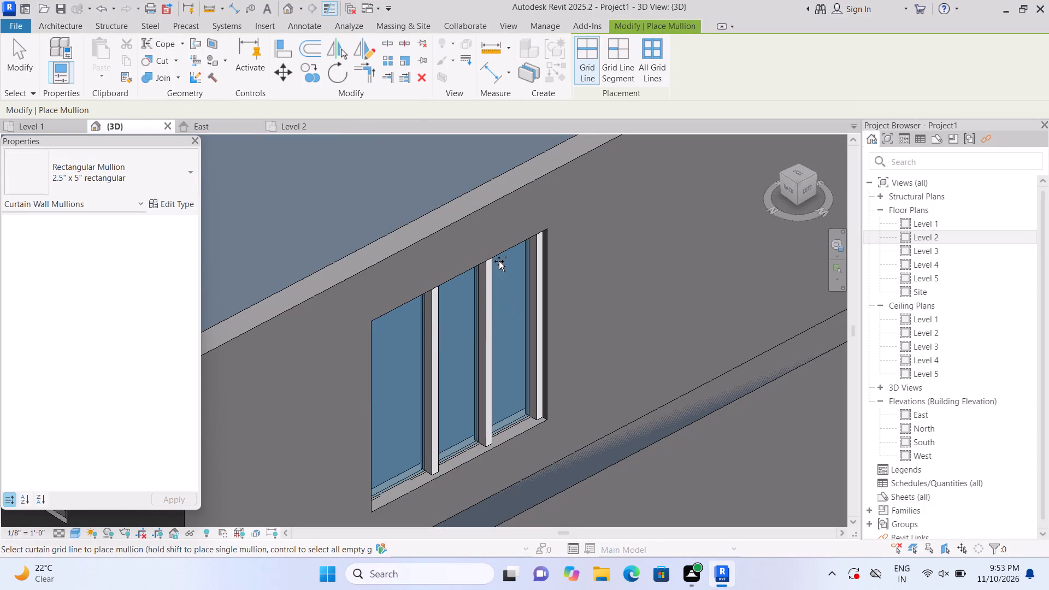
click(500, 261)
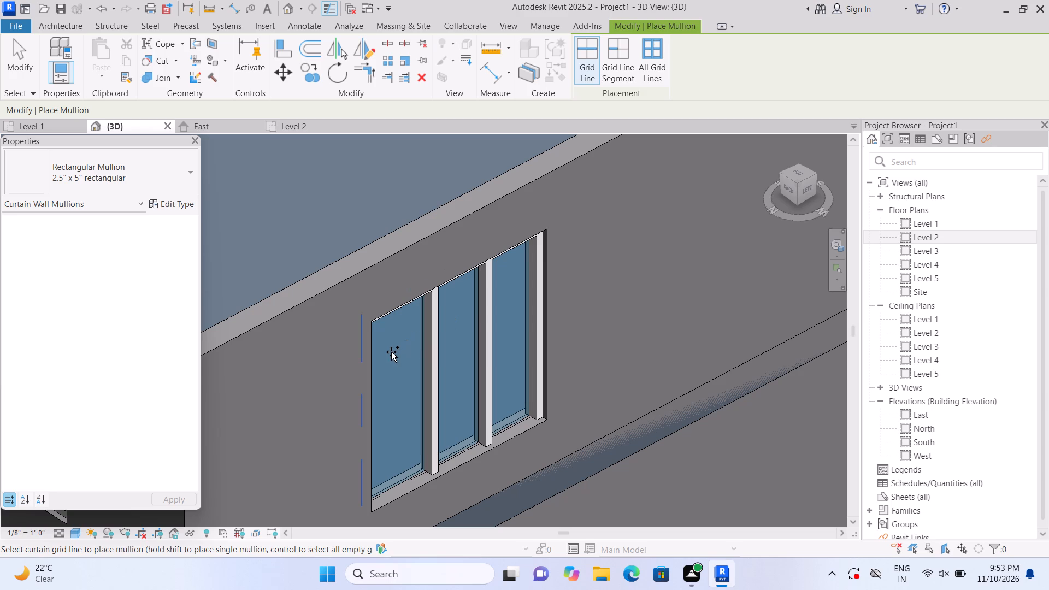
click(391, 352)
click(396, 457)
scroll(390, 452, down, 6)
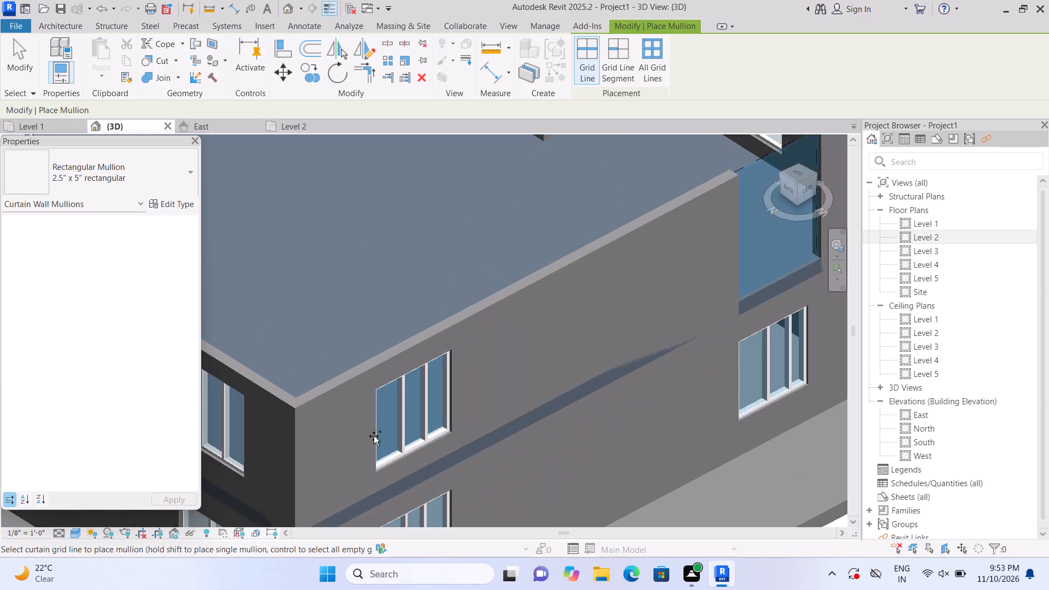
scroll(374, 436, down, 3)
key(Escape)
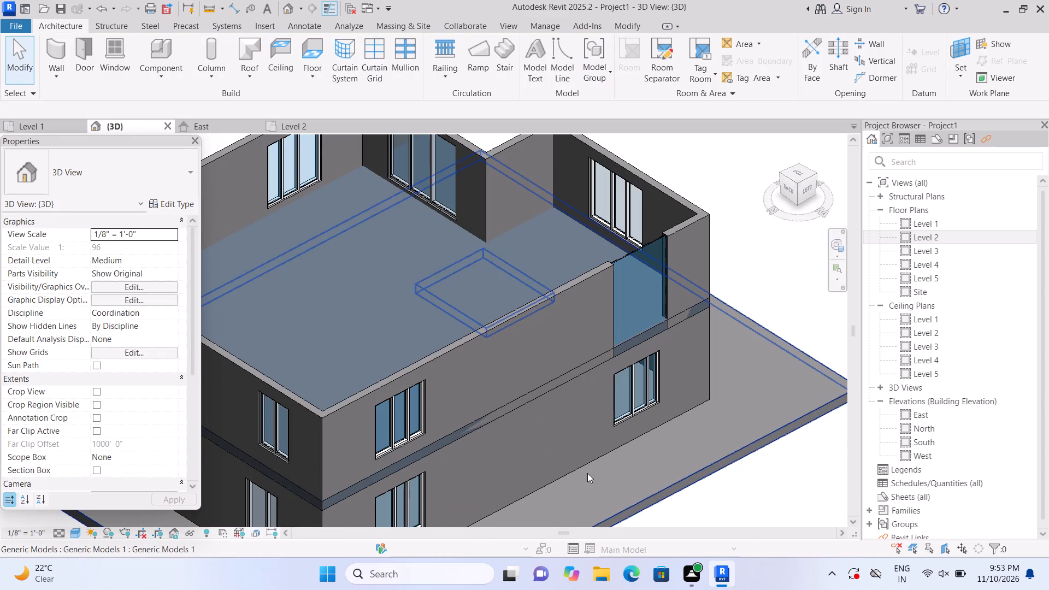
Resize the Level 2 west facade's southern curtain wall to a base offset of about 3' 2" and height of about 5' 4".
middle_drag(581, 478, 509, 494)
scroll(587, 308, up, 4)
click(570, 304)
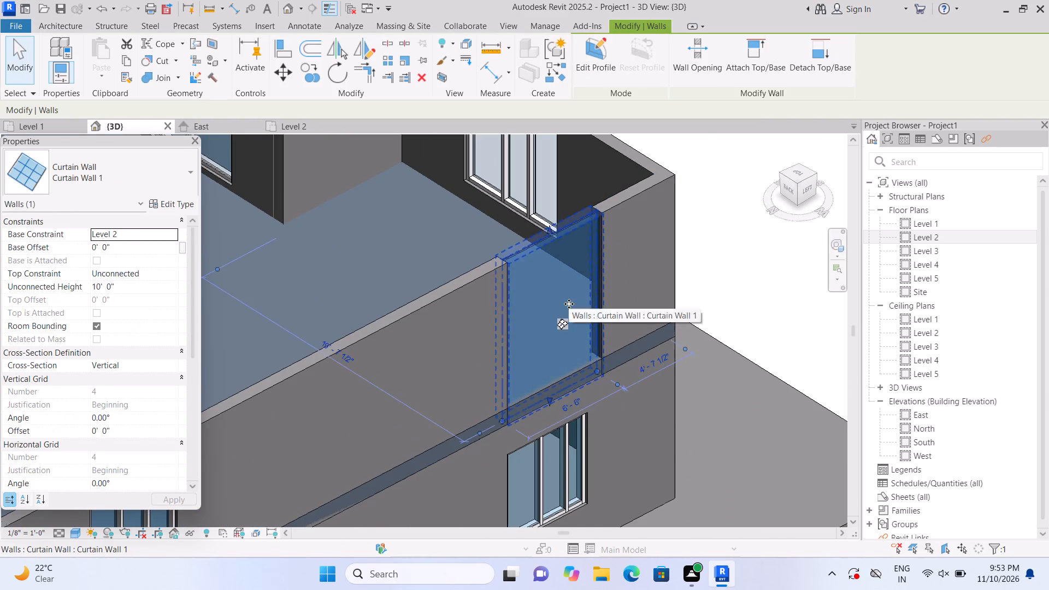
scroll(569, 304, up, 2)
drag(543, 203, 549, 238)
click(549, 238)
drag(543, 428, 537, 399)
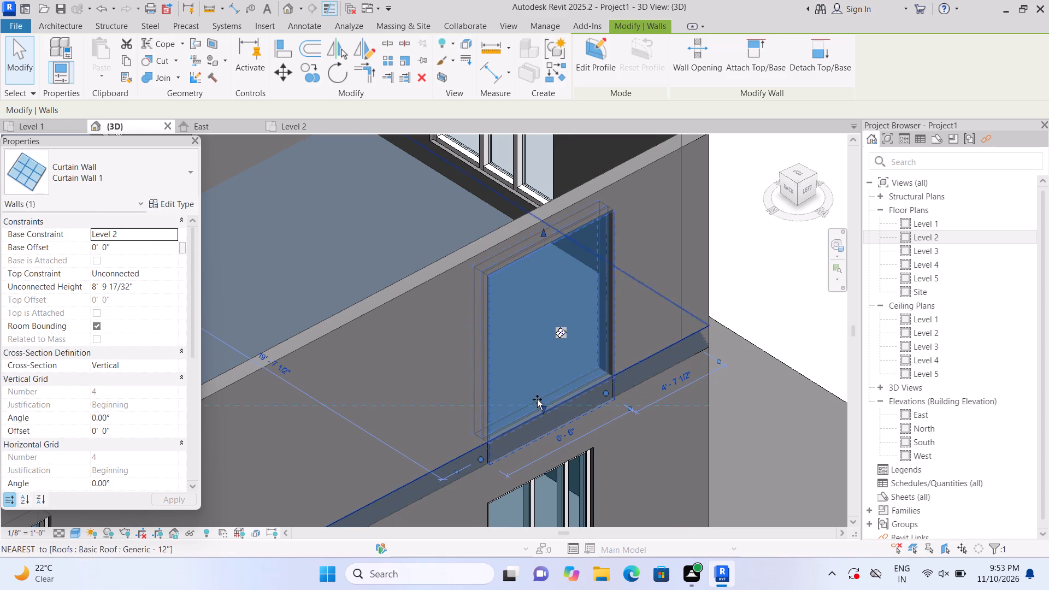
drag(537, 399, 537, 373)
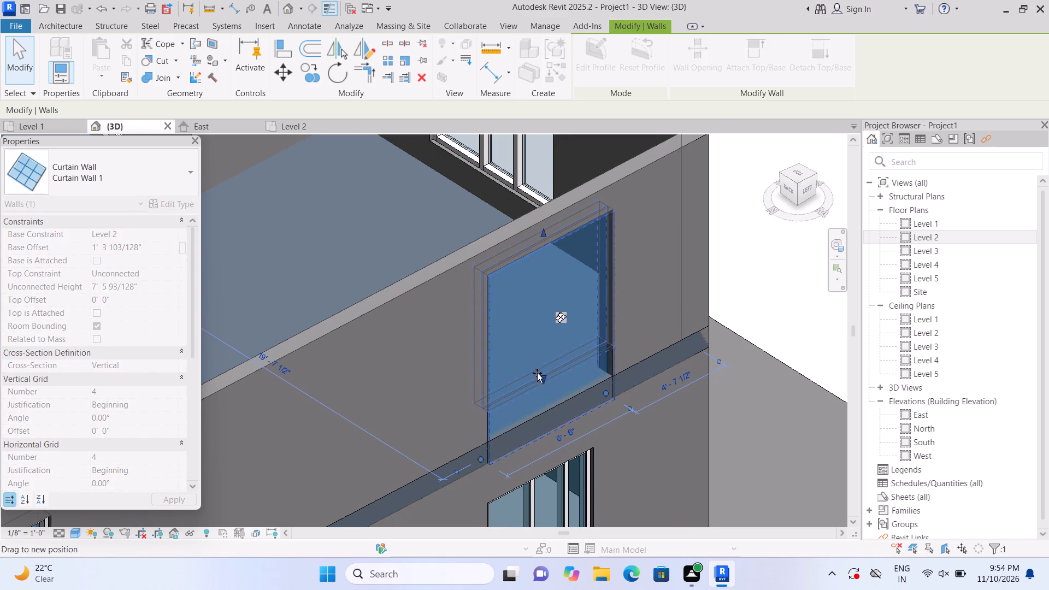
drag(537, 373, 538, 369)
click(760, 268)
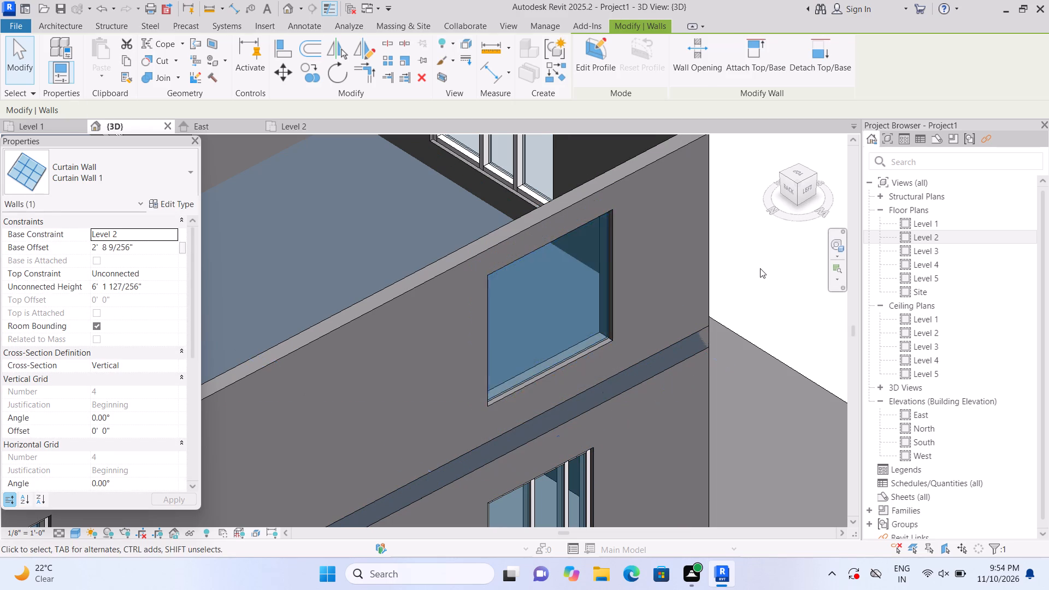
click(519, 327)
scroll(545, 370, up, 1)
drag(543, 370, 540, 356)
click(540, 356)
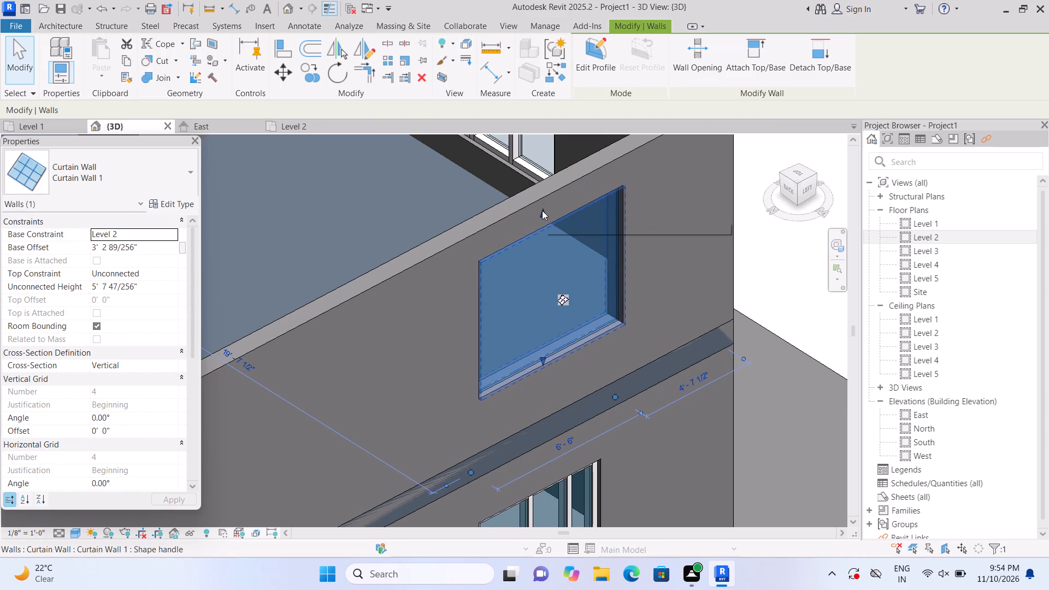
drag(542, 210, 542, 224)
click(542, 224)
click(785, 264)
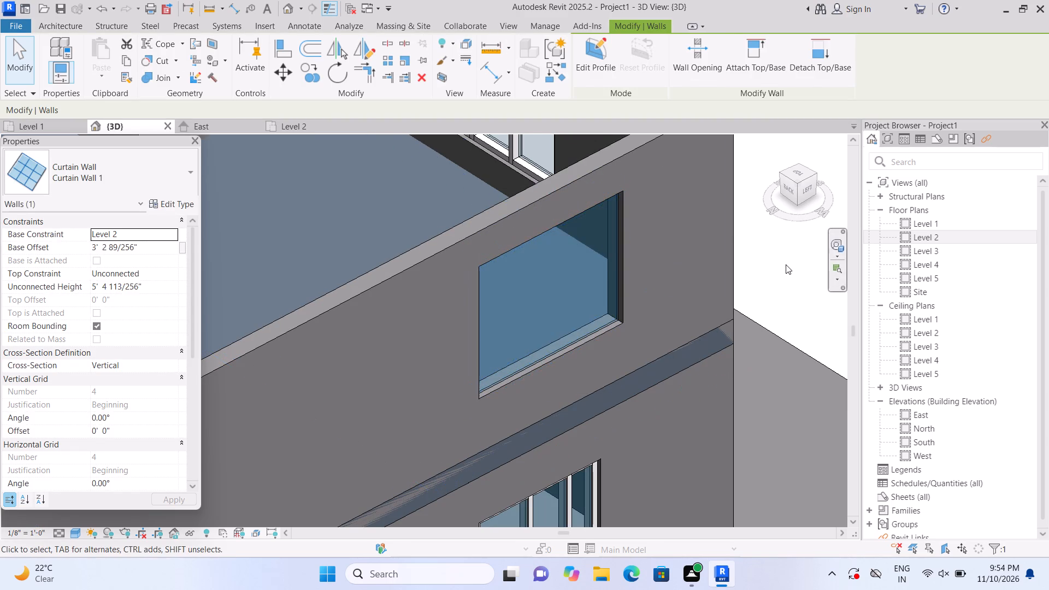
Add two vertical grid lines to the west facade's southern curtain wall, making panels 2' 8", 1' 11" and 1' 11" wide from north to south.
click(373, 79)
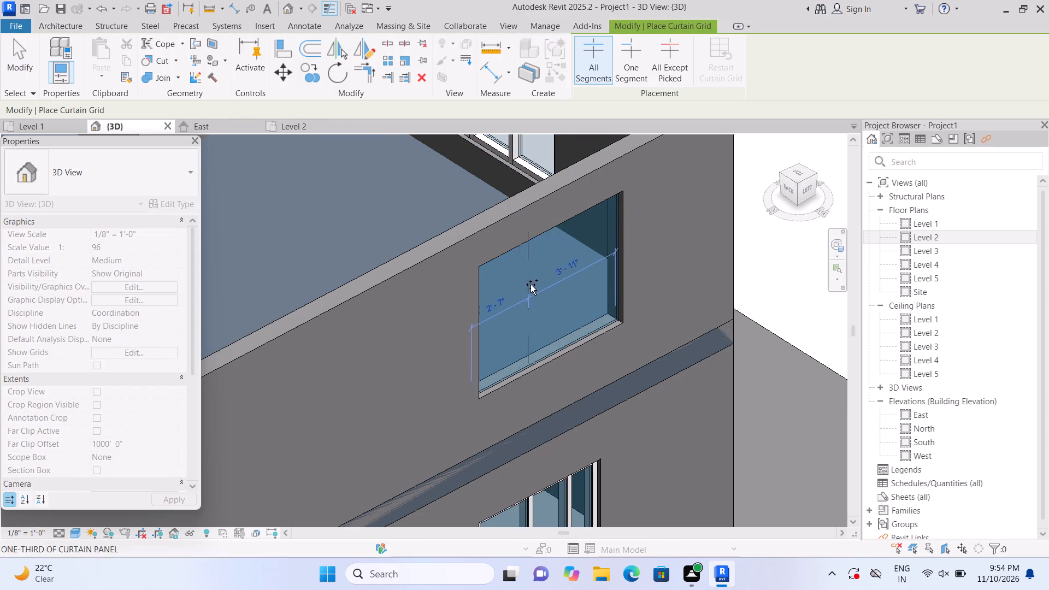
scroll(533, 289, up, 3)
click(528, 284)
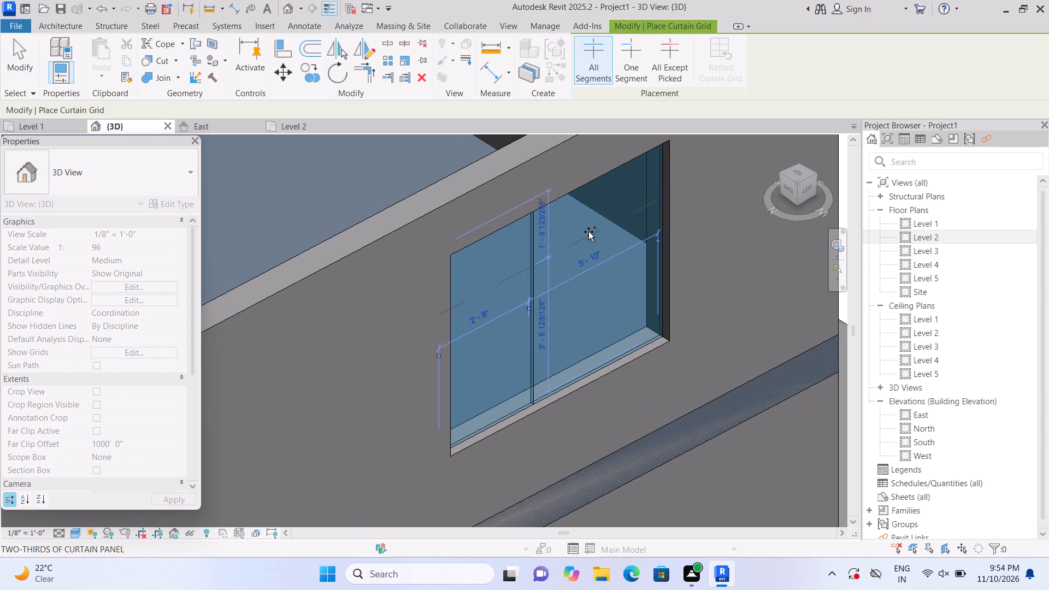
click(597, 209)
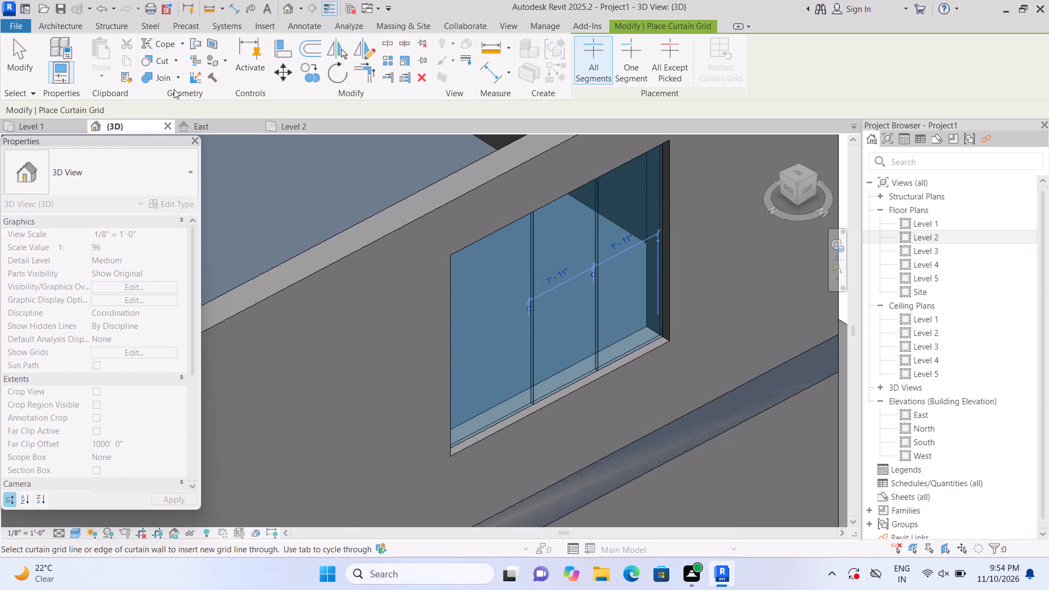
Place 2.5" x 5" rectangular mullions on both grid lines and all four edges of the west facade's southern curtain wall.
click(79, 22)
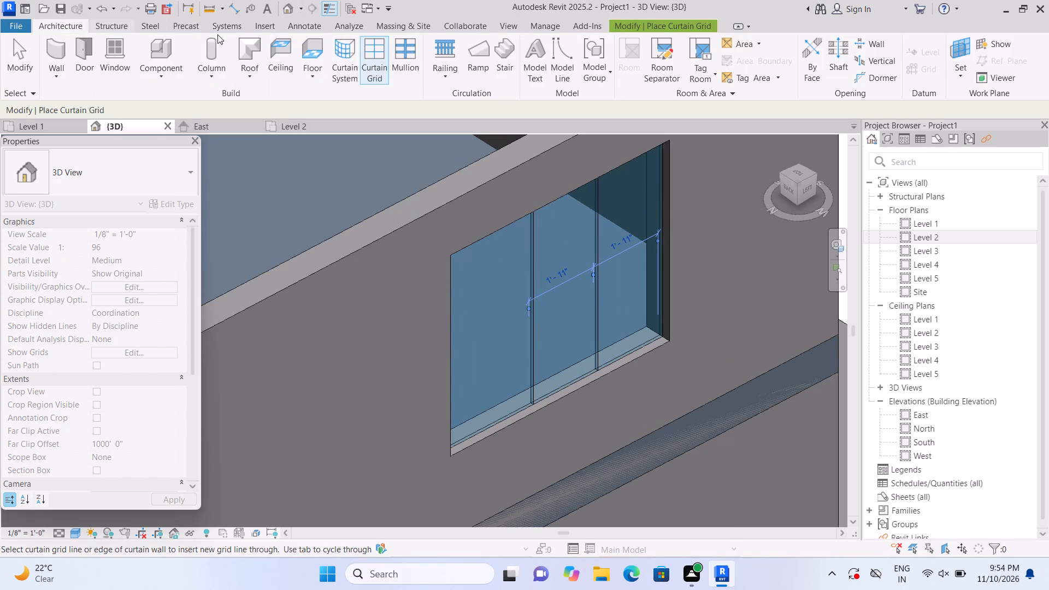
click(415, 58)
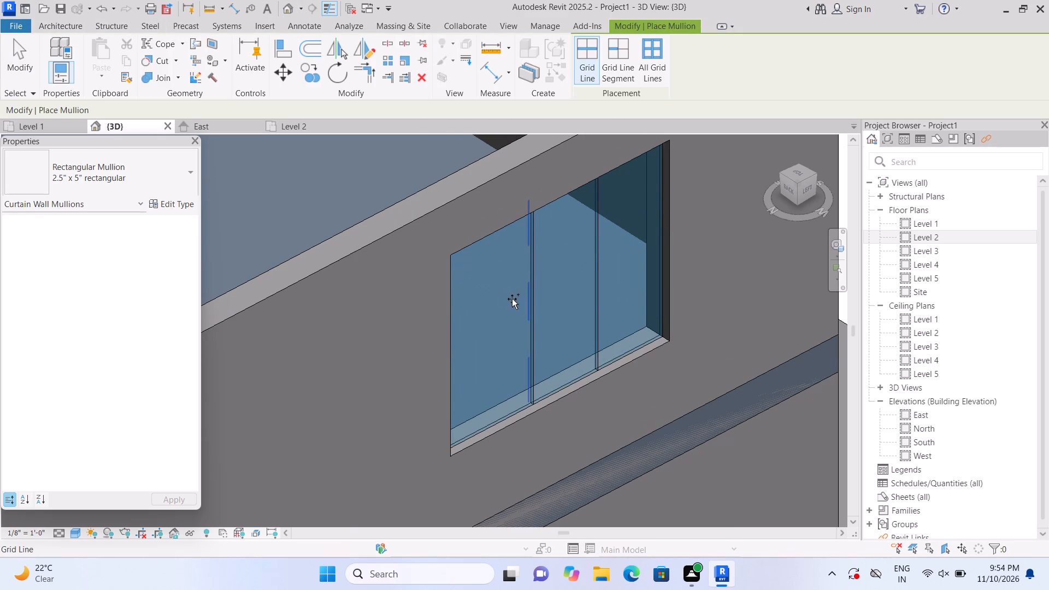
click(520, 301)
click(591, 287)
click(652, 268)
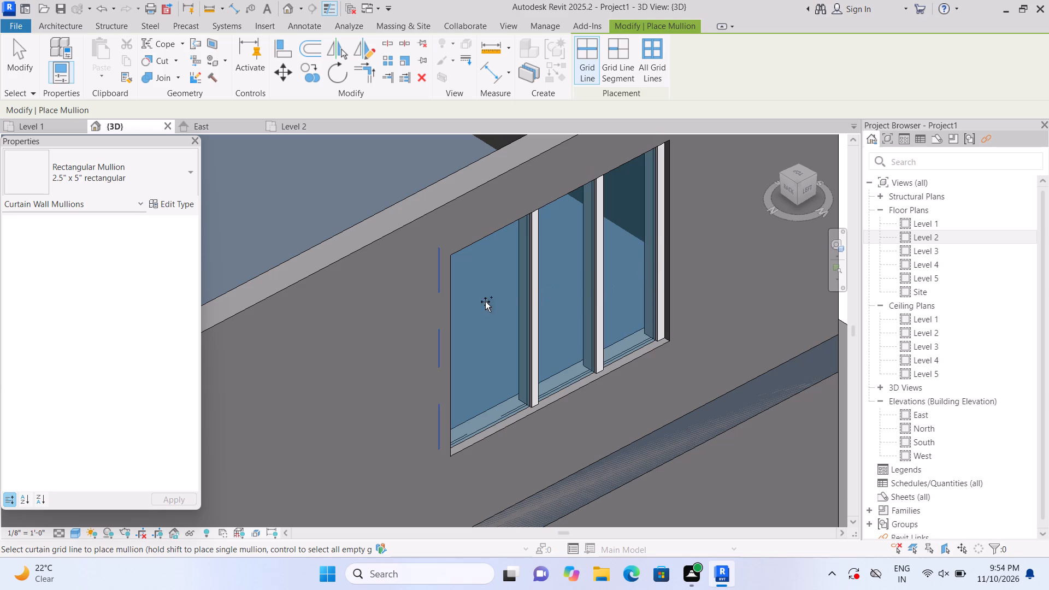
click(458, 310)
scroll(457, 312, down, 1)
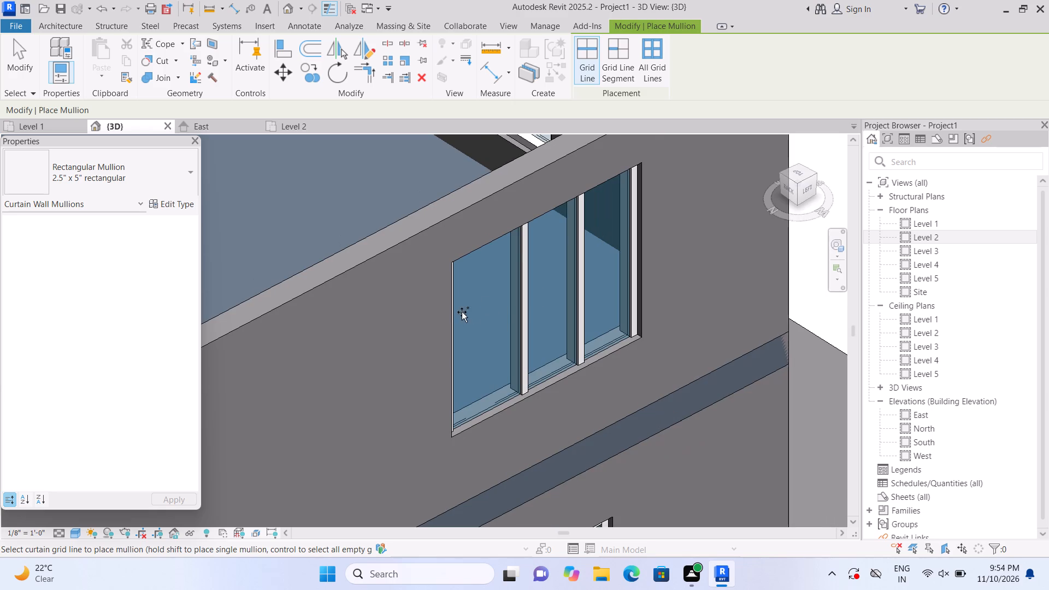
scroll(511, 251, up, 1)
click(503, 237)
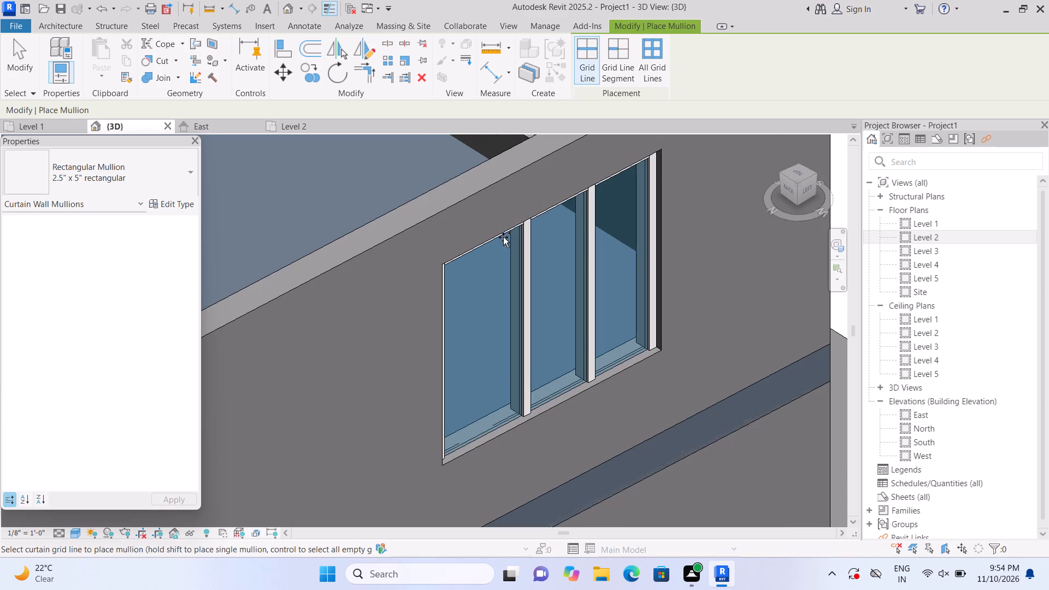
click(488, 408)
scroll(487, 402, down, 8)
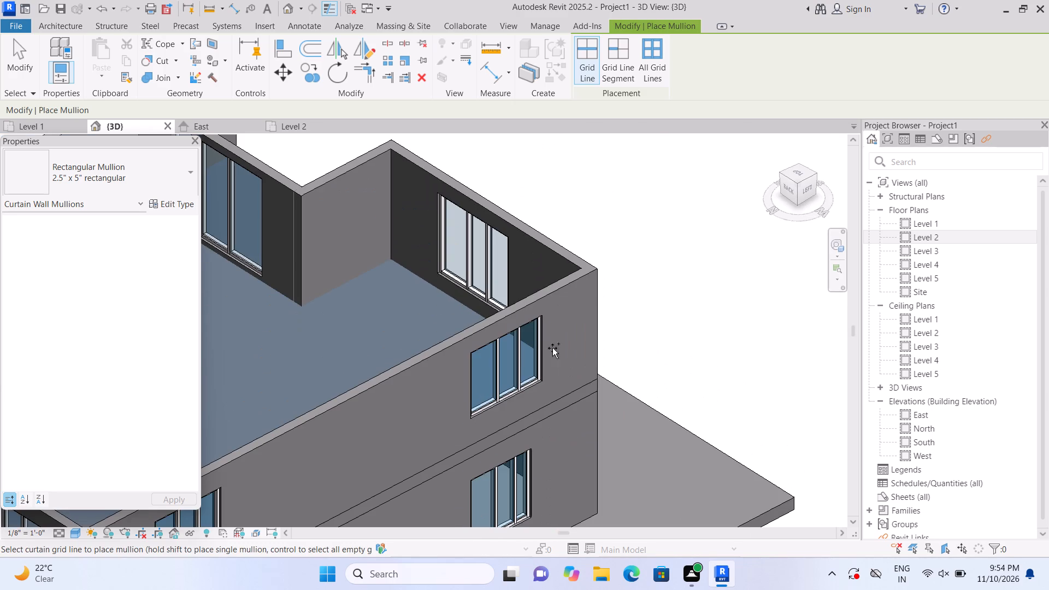
Open the Level 3 floor plan and set its underlay base level to Level 2.
key(Escape)
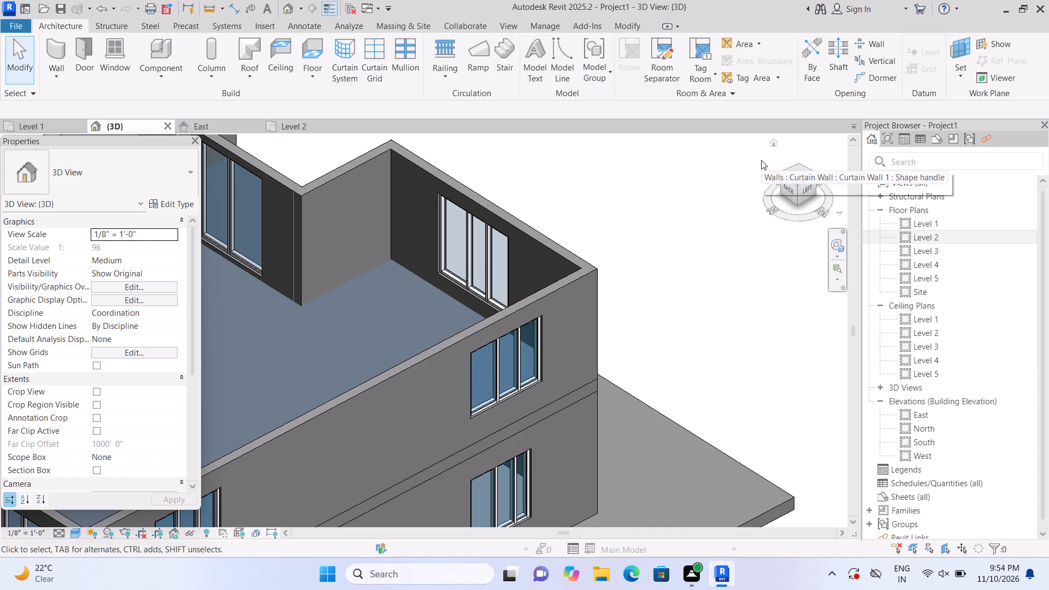
click(773, 144)
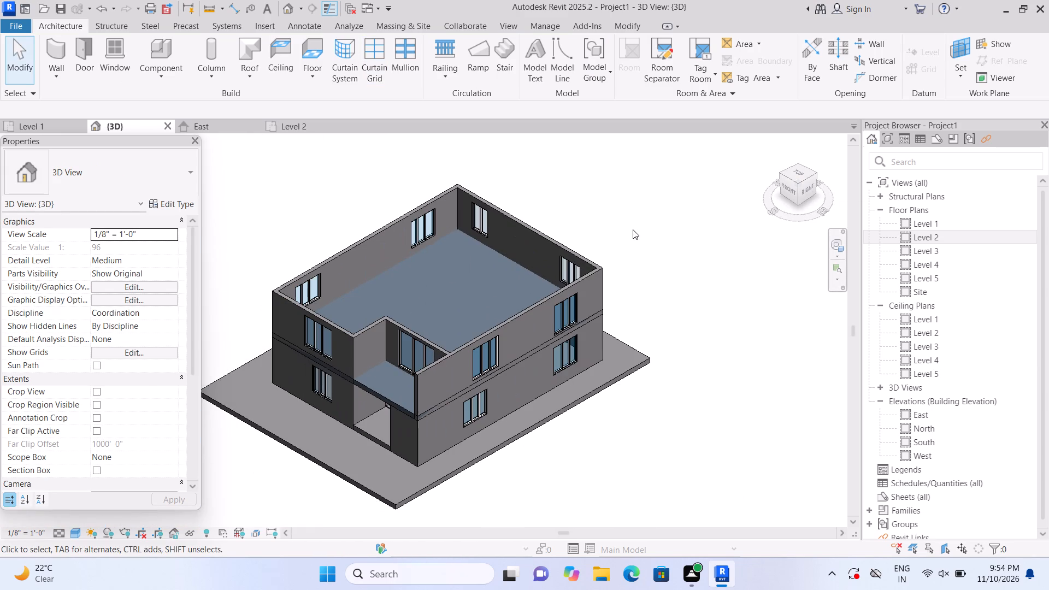
scroll(236, 393, up, 2)
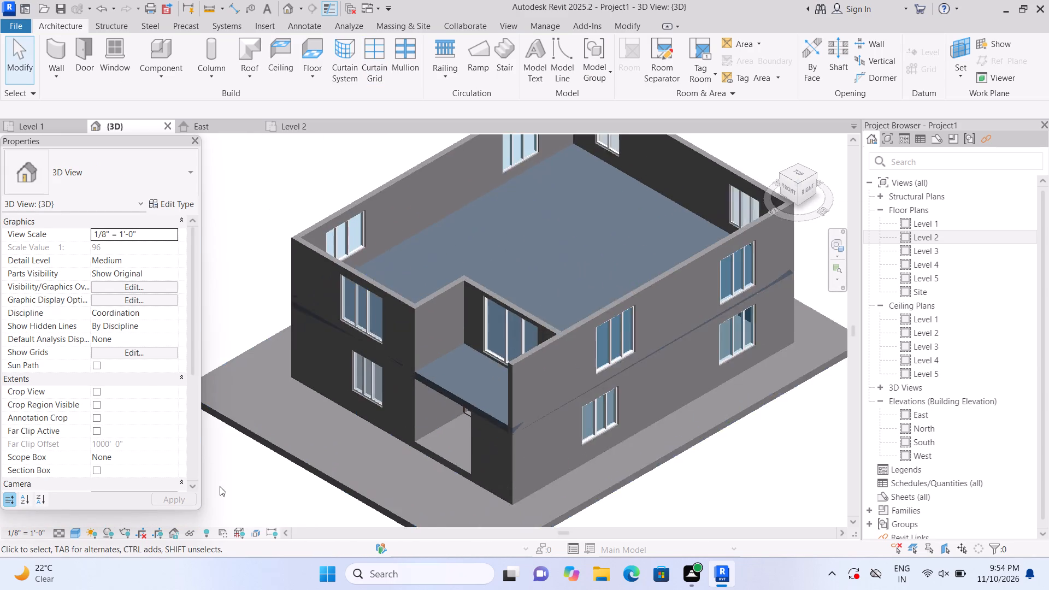
scroll(220, 486, up, 2)
scroll(221, 482, down, 1)
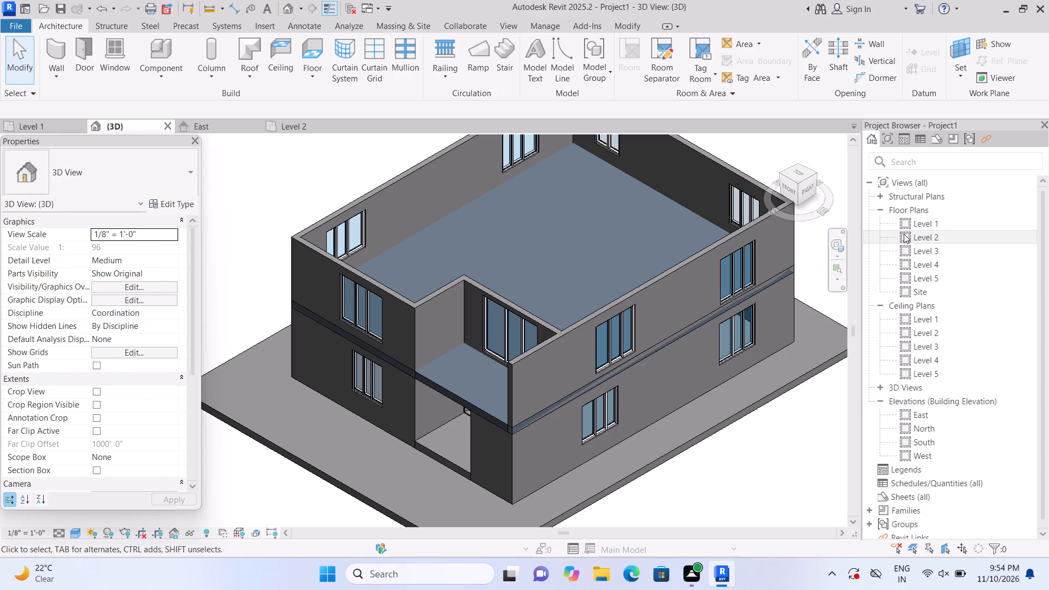
double_click(905, 250)
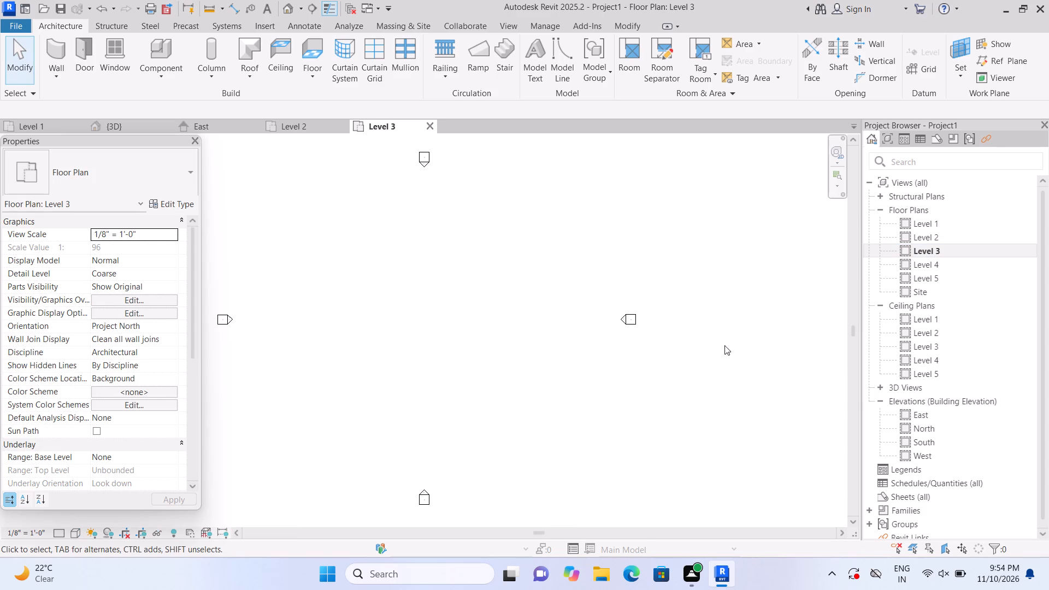
scroll(720, 347, down, 2)
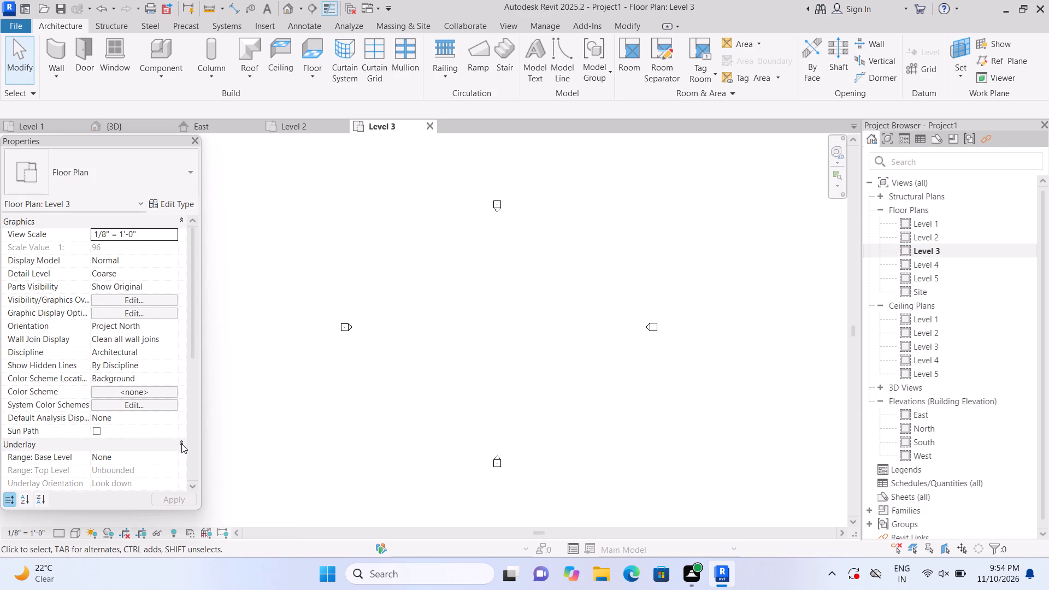
click(180, 441)
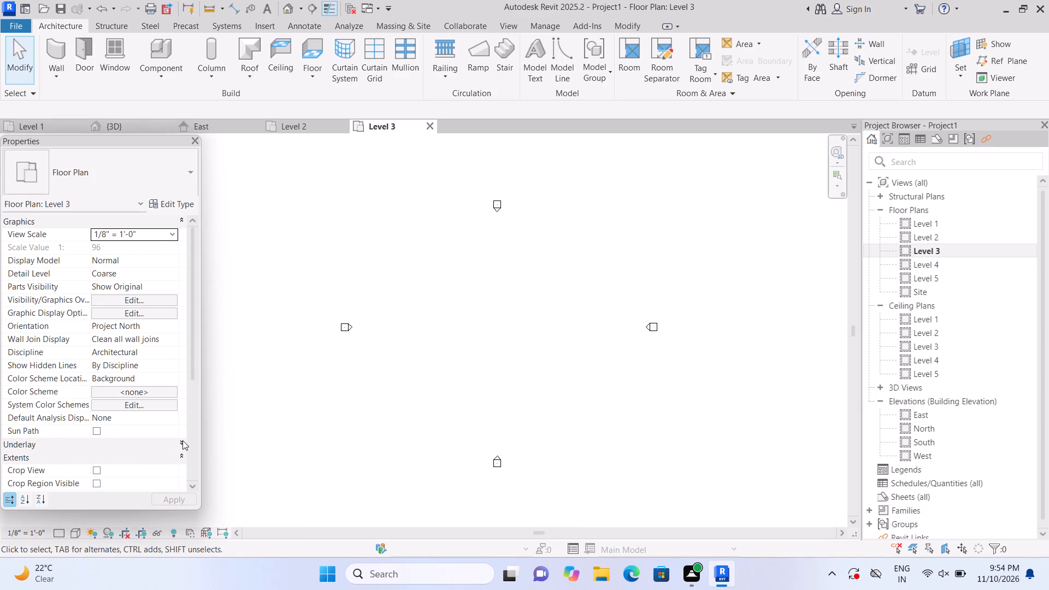
click(182, 440)
click(156, 456)
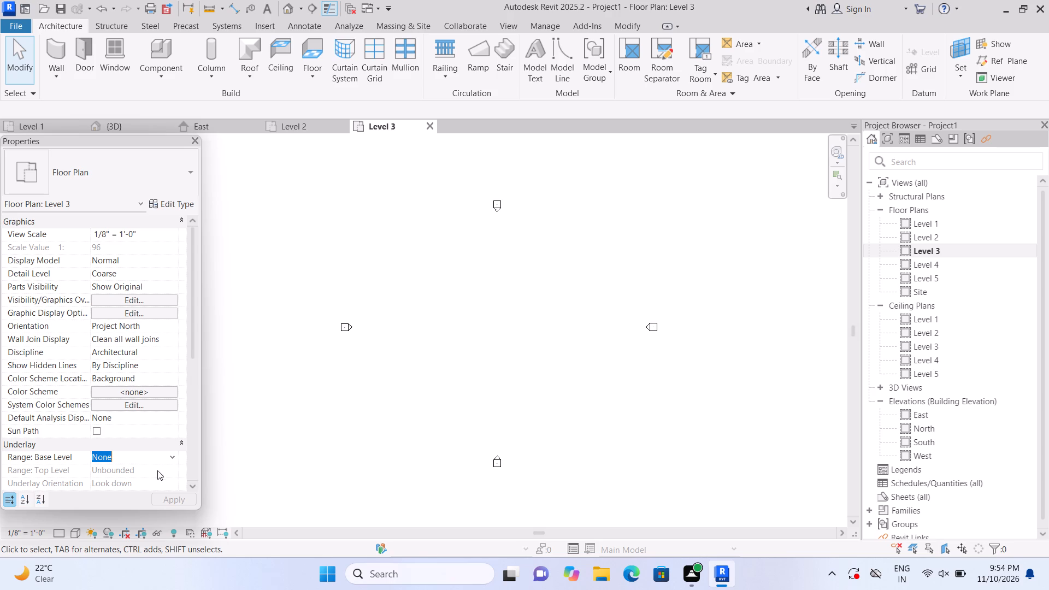
click(169, 455)
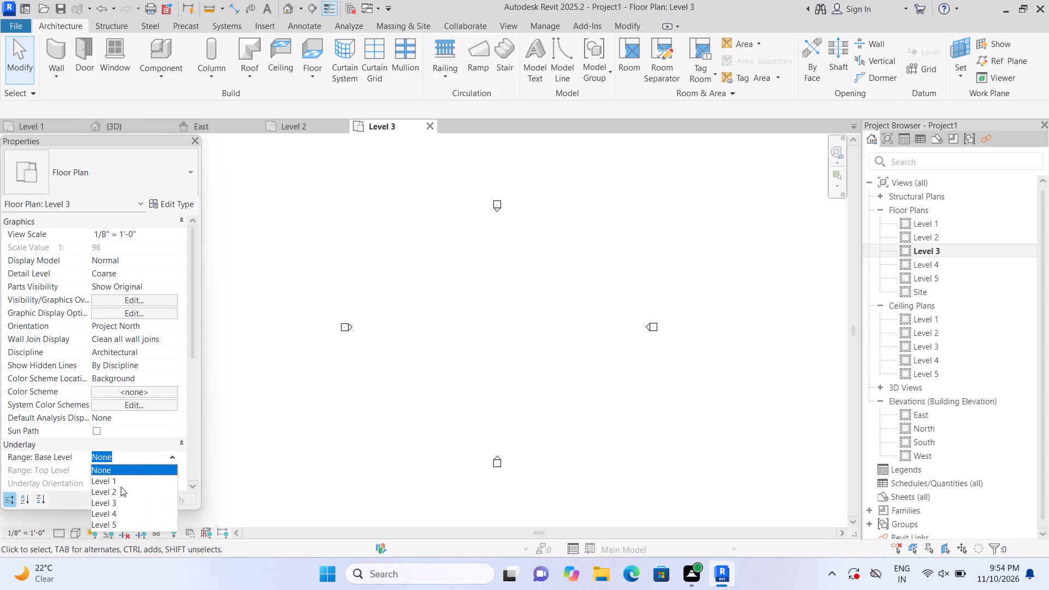
click(115, 489)
click(166, 498)
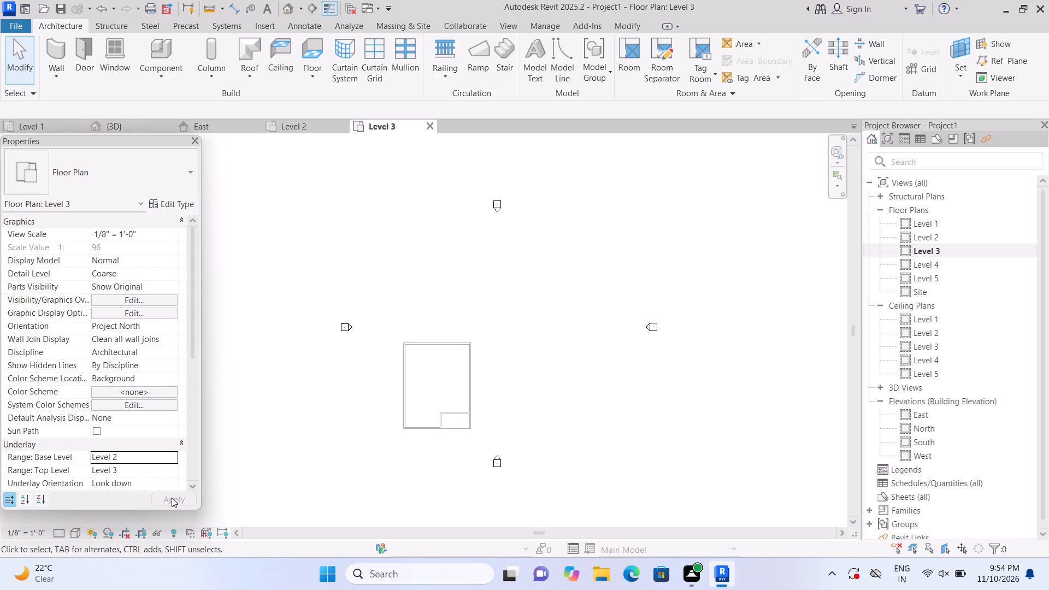
Create a Generic - 12" roof by footprint on Level 3, with a rectangular slope-defining boundary along the building's outer wall faces, and view it in 3D.
scroll(340, 459, up, 4)
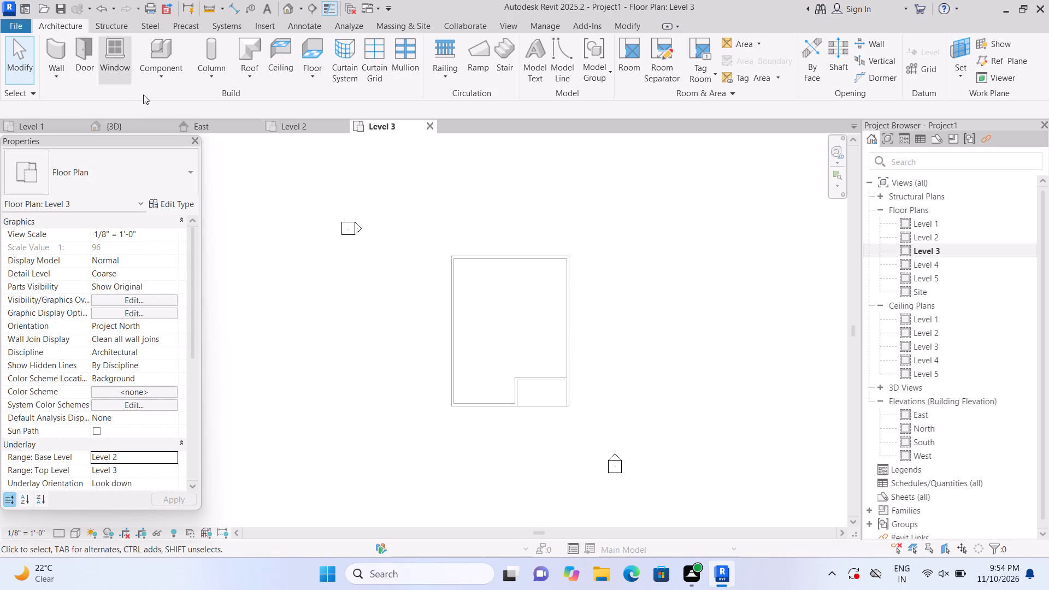
click(251, 81)
click(261, 105)
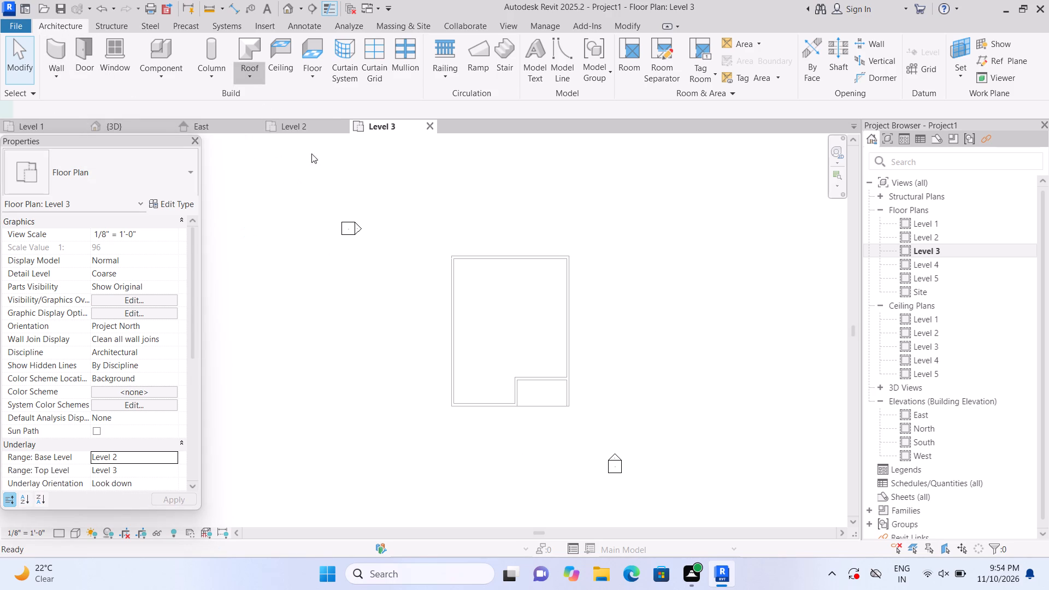
scroll(509, 374, up, 3)
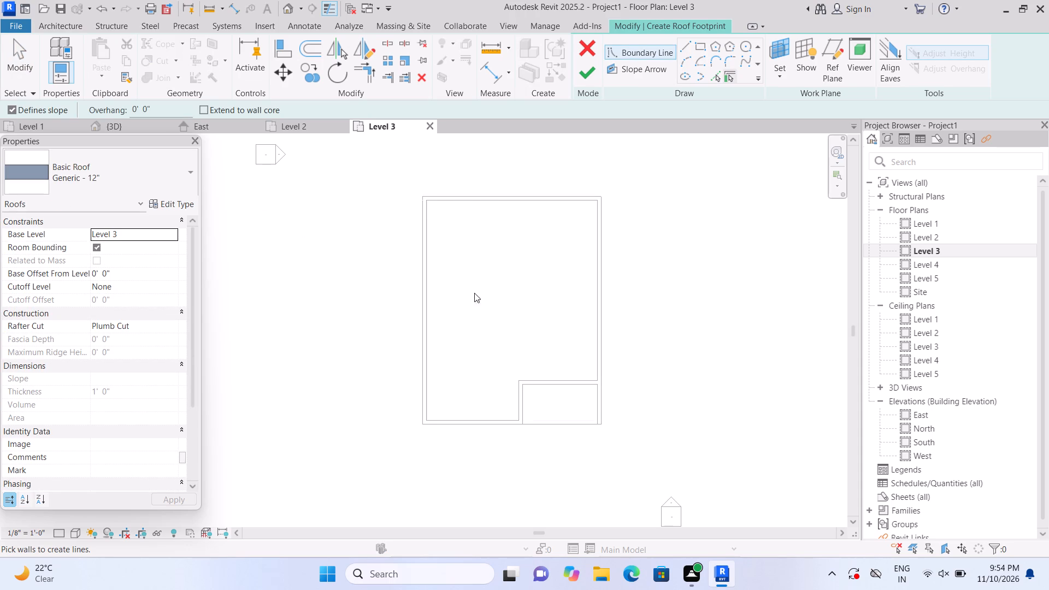
click(698, 49)
scroll(465, 208, up, 1)
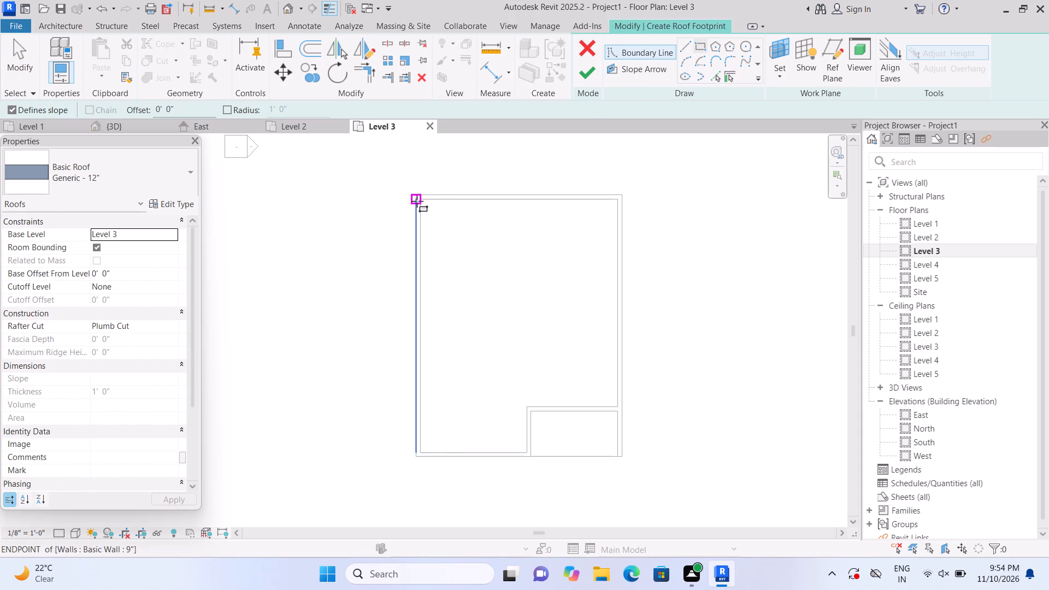
scroll(417, 201, up, 1)
click(415, 191)
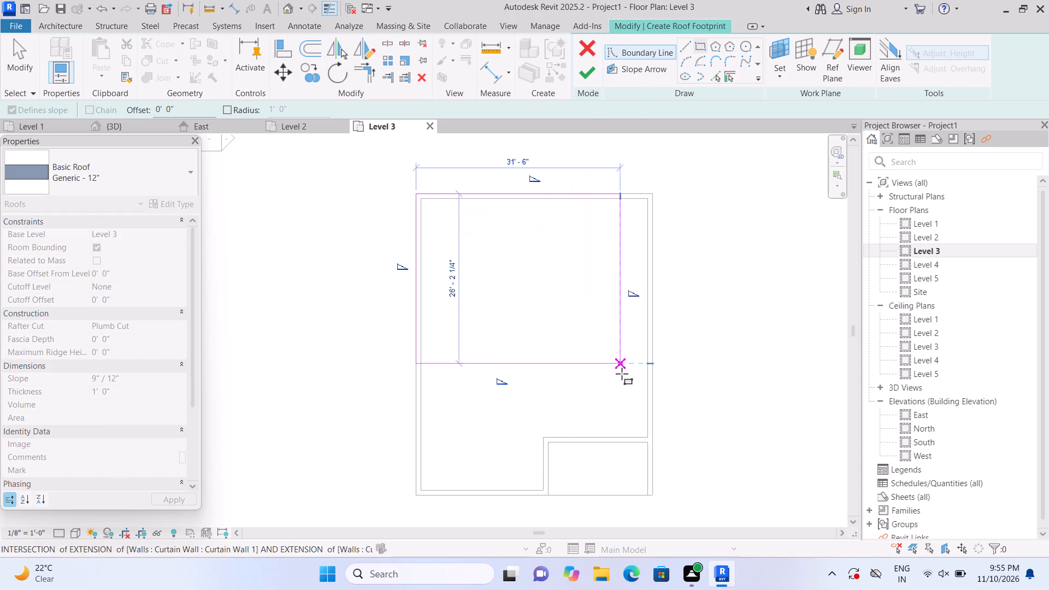
click(656, 495)
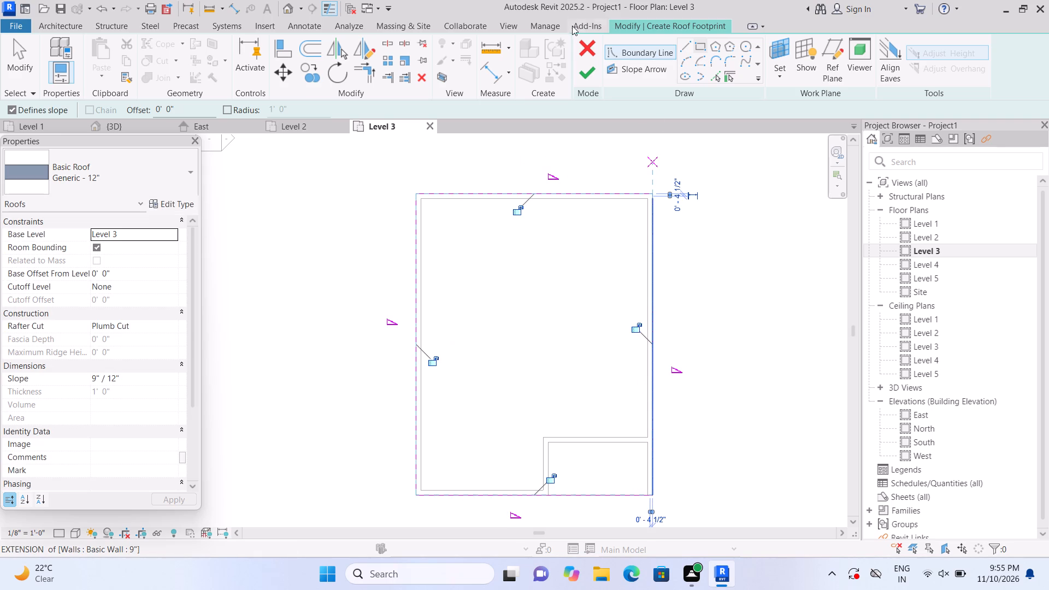
click(582, 69)
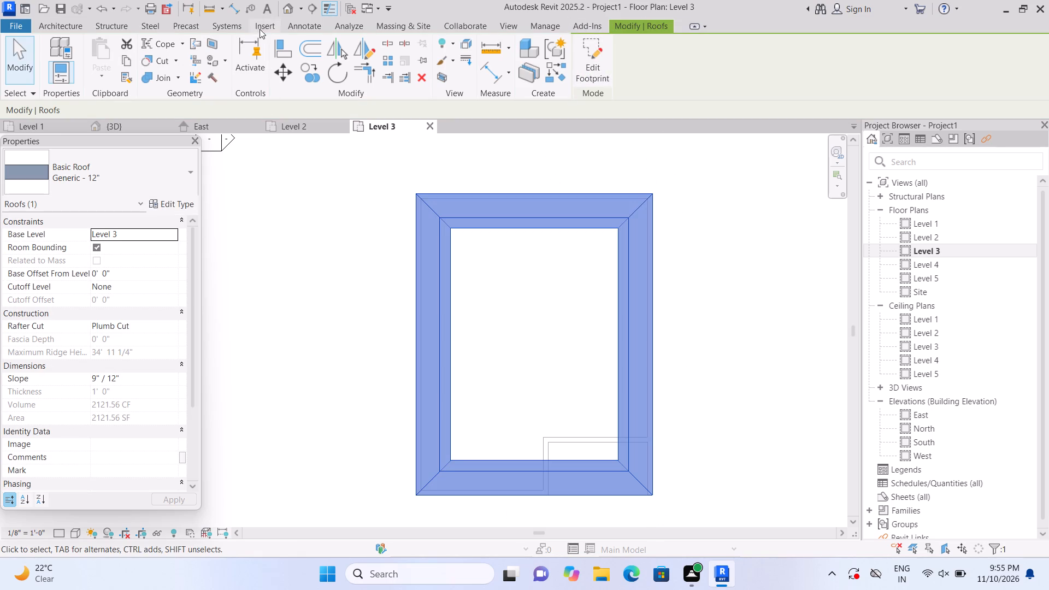
click(287, 9)
scroll(245, 251, down, 1)
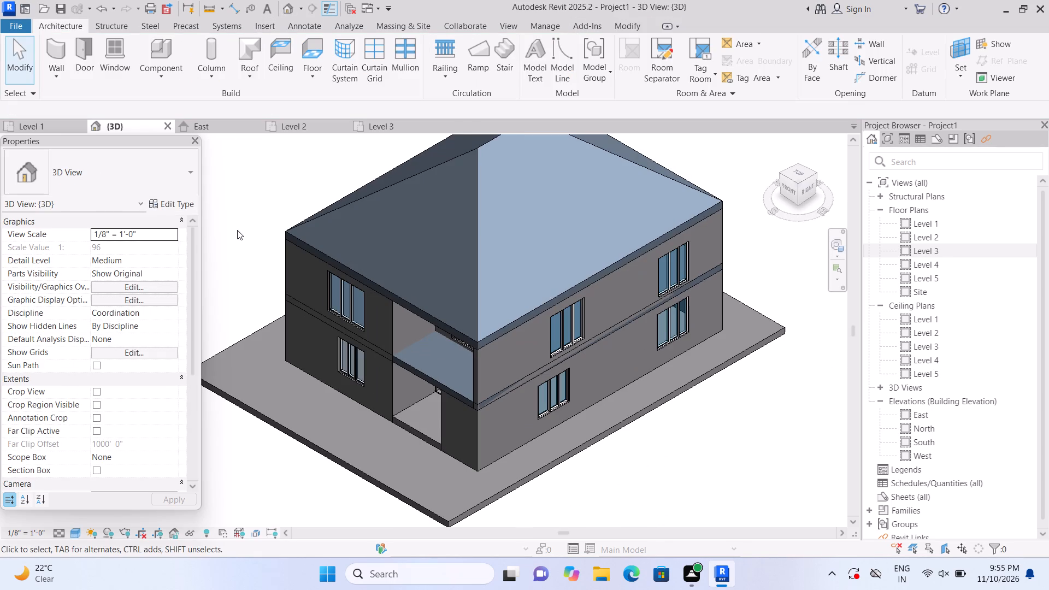
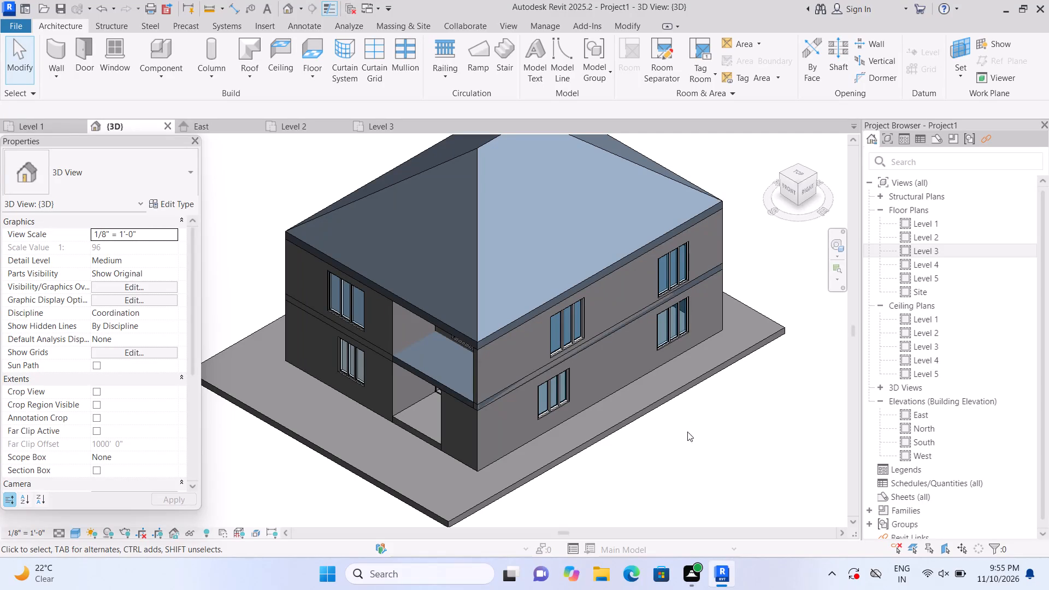
Set the slope of the Level 3 Generic - 12" roof to 0" / 12", making it flat.
click(537, 242)
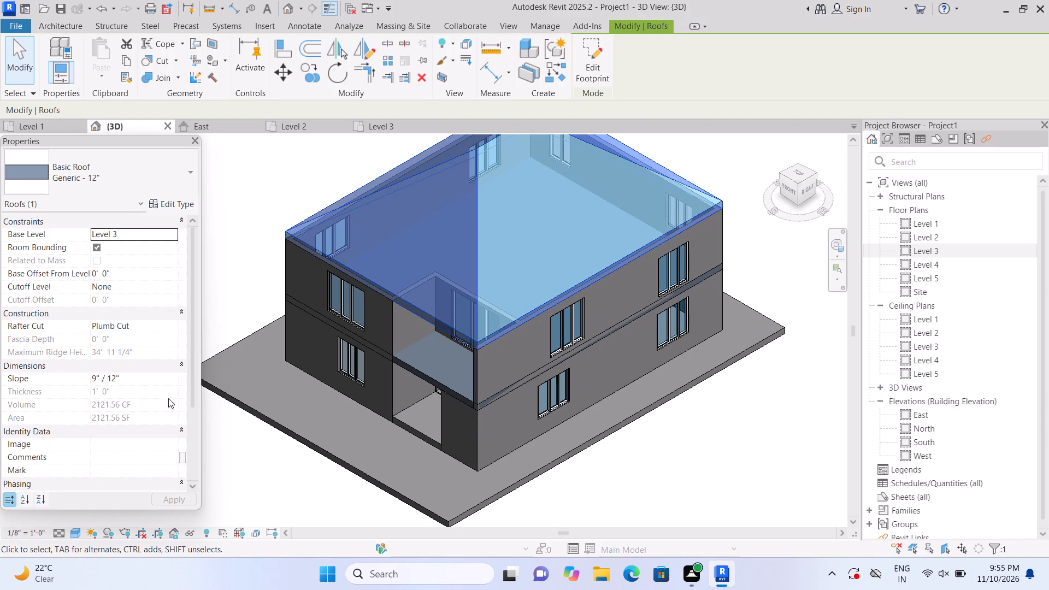
click(158, 379)
key(BackSpace)
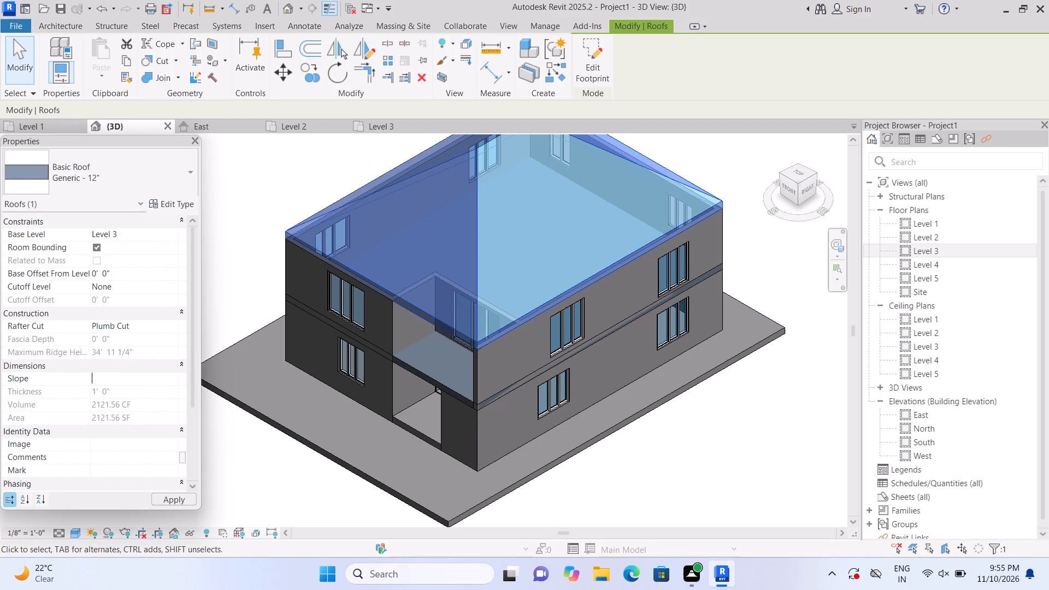
key(0)
key(Return)
scroll(322, 339, down, 1)
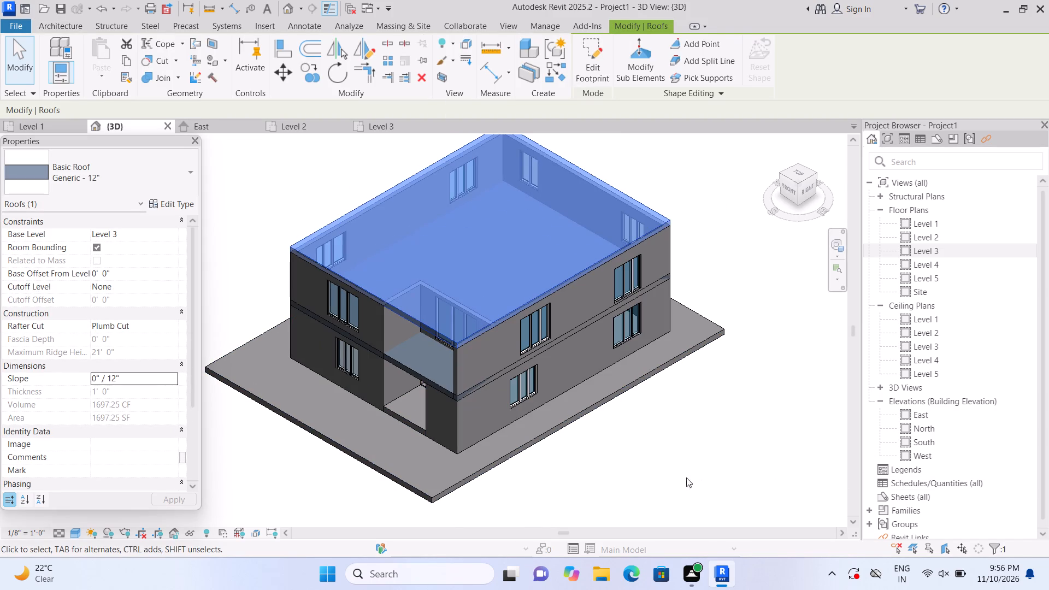
click(689, 462)
Examine the house in the front 3D view, checking the roof edge and the alignment of the upper and lower windows.
scroll(690, 462, down, 2)
scroll(510, 418, up, 4)
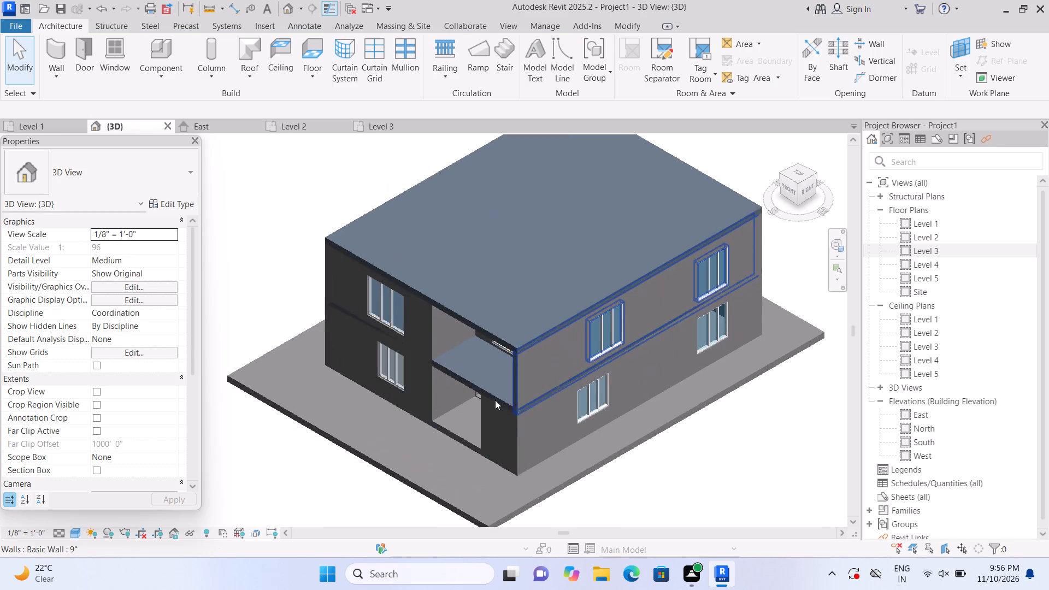
scroll(495, 400, up, 2)
scroll(502, 412, down, 3)
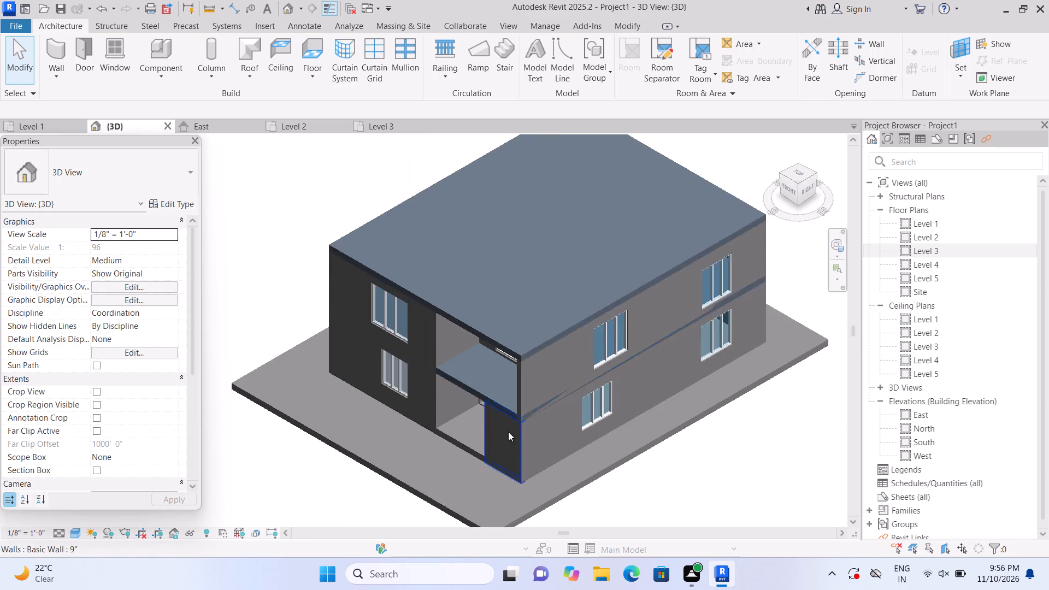
scroll(514, 426, down, 2)
scroll(375, 495, up, 1)
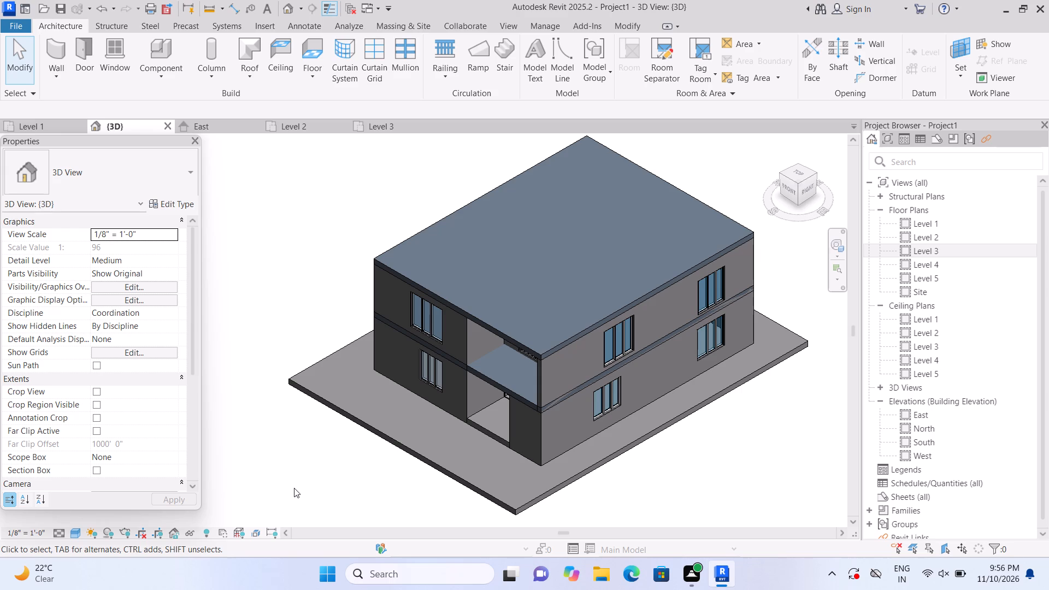
click(790, 191)
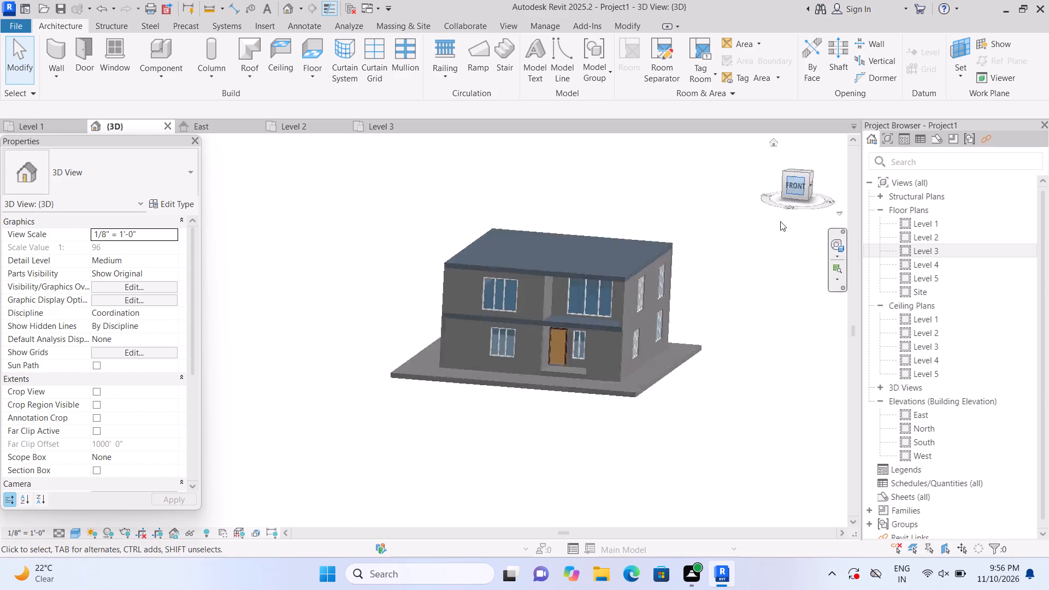
scroll(363, 365, up, 2)
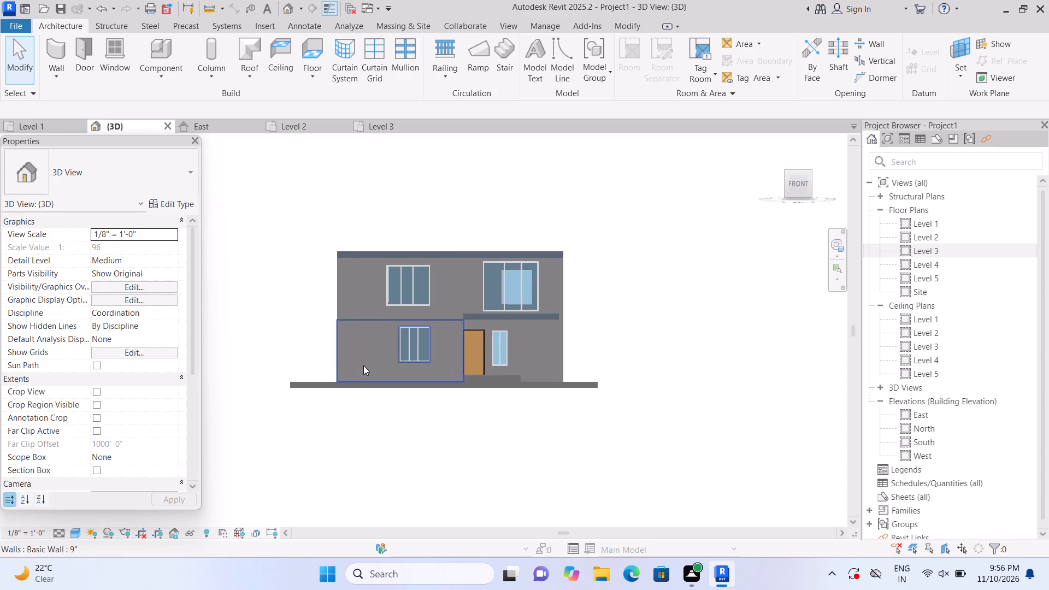
scroll(372, 353, up, 4)
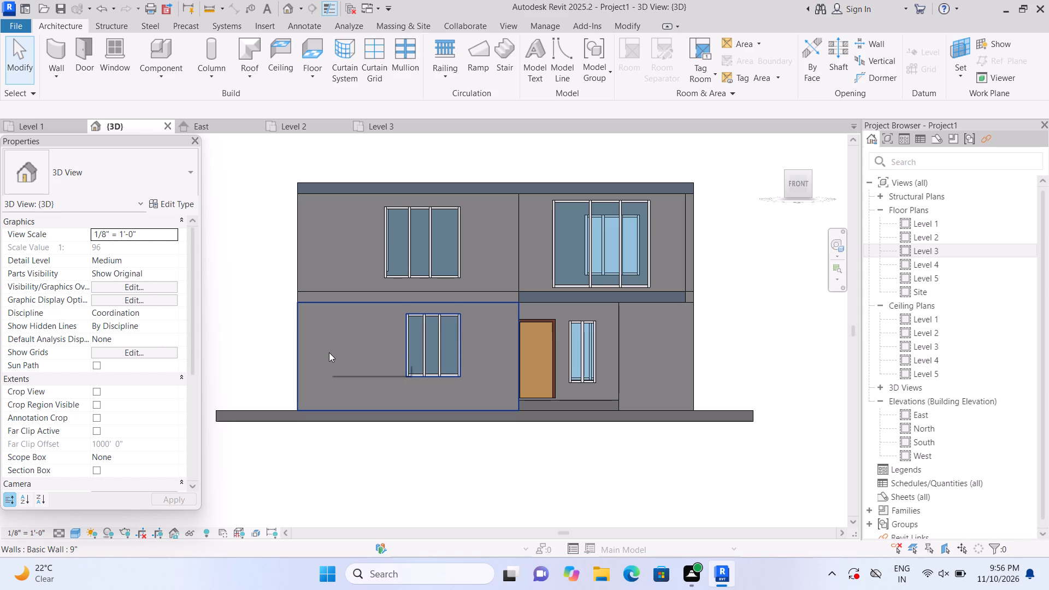
scroll(438, 250, up, 1)
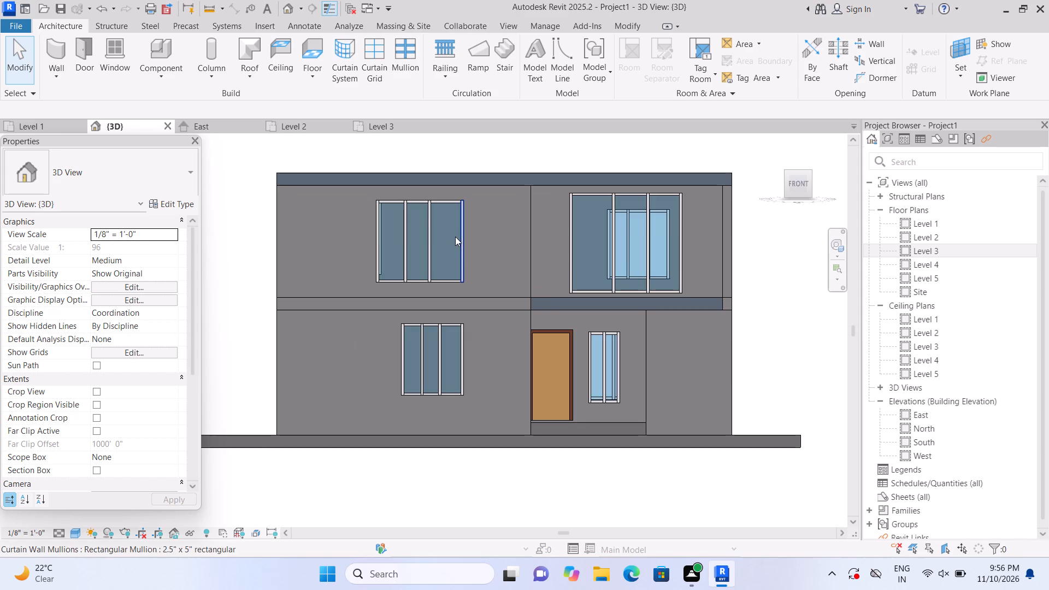
scroll(456, 240, up, 2)
click(465, 240)
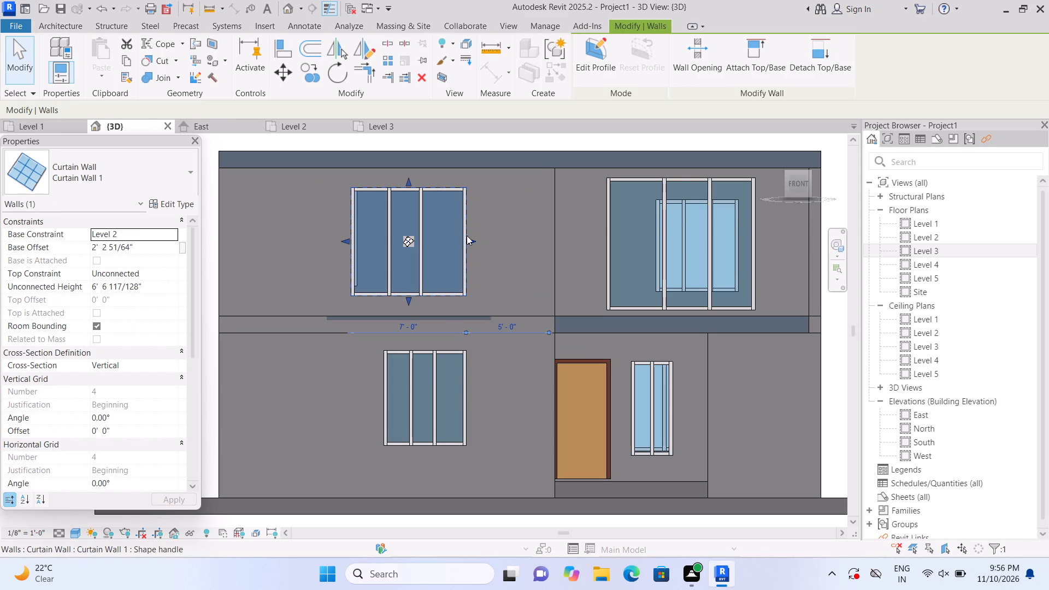
scroll(500, 217, down, 1)
click(524, 155)
scroll(502, 223, up, 1)
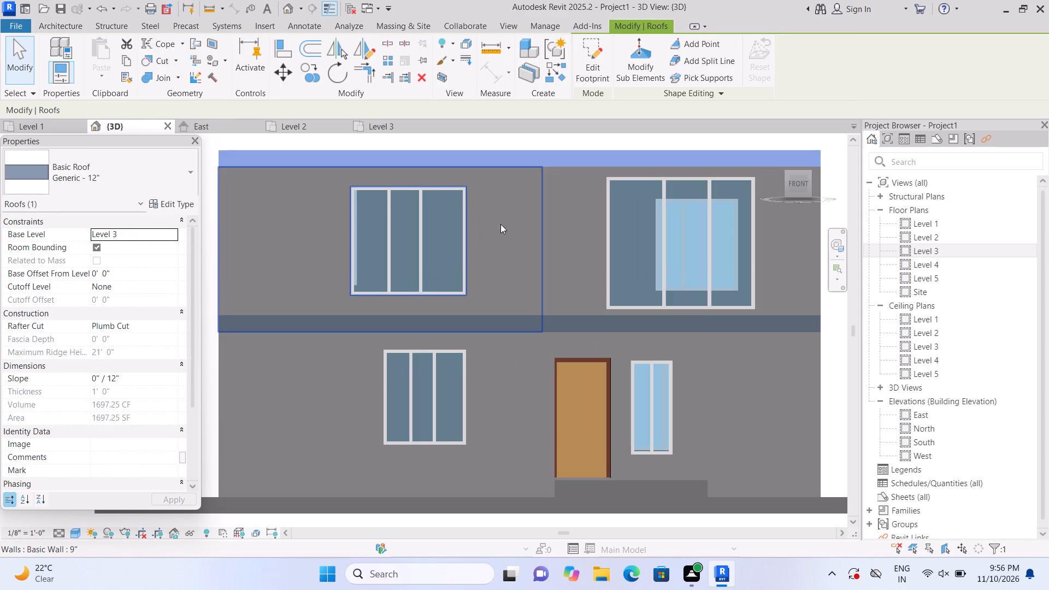
scroll(459, 255, up, 1)
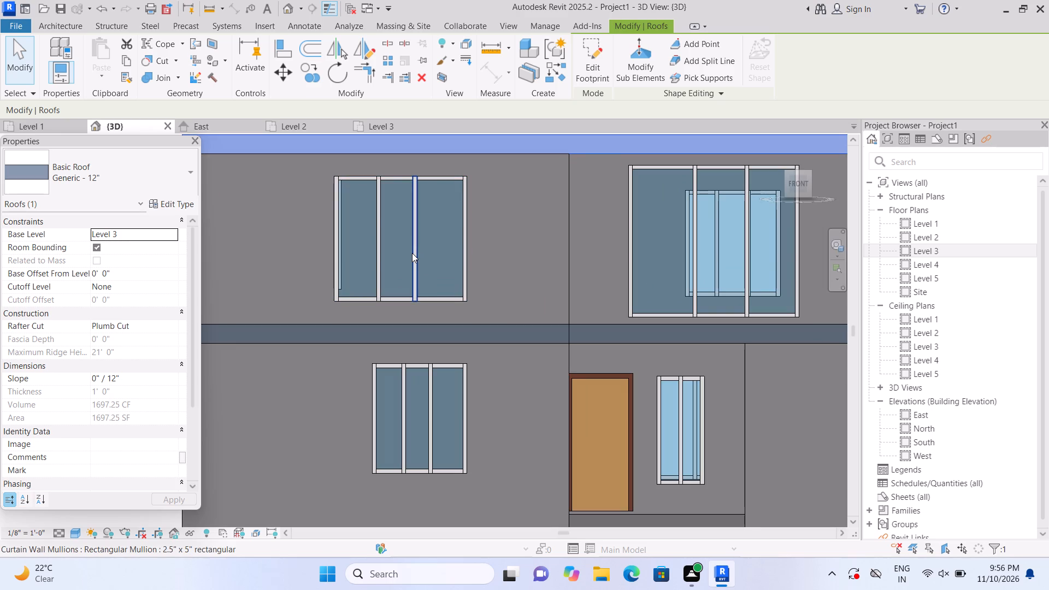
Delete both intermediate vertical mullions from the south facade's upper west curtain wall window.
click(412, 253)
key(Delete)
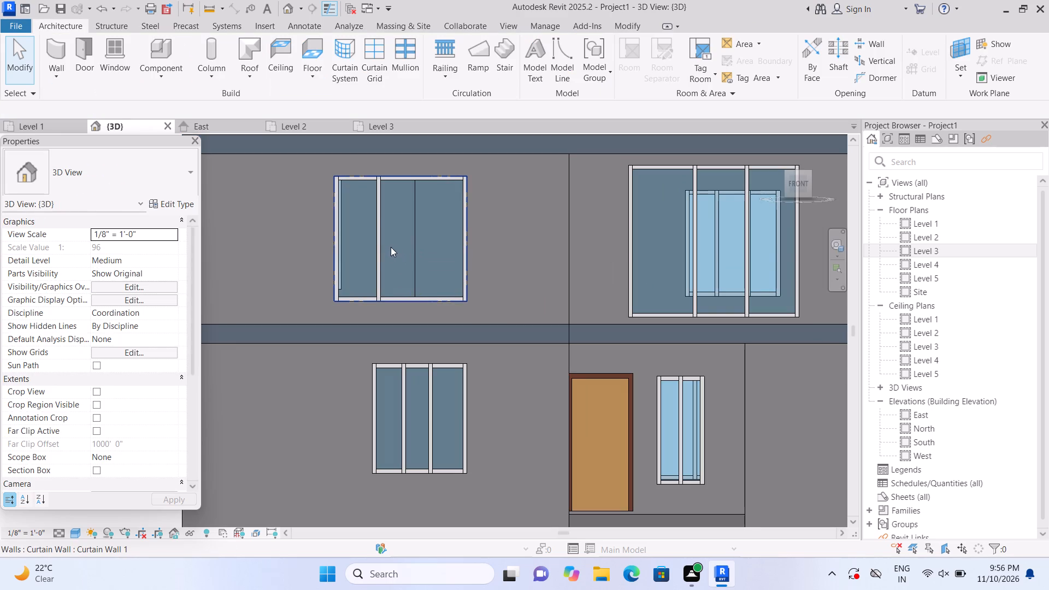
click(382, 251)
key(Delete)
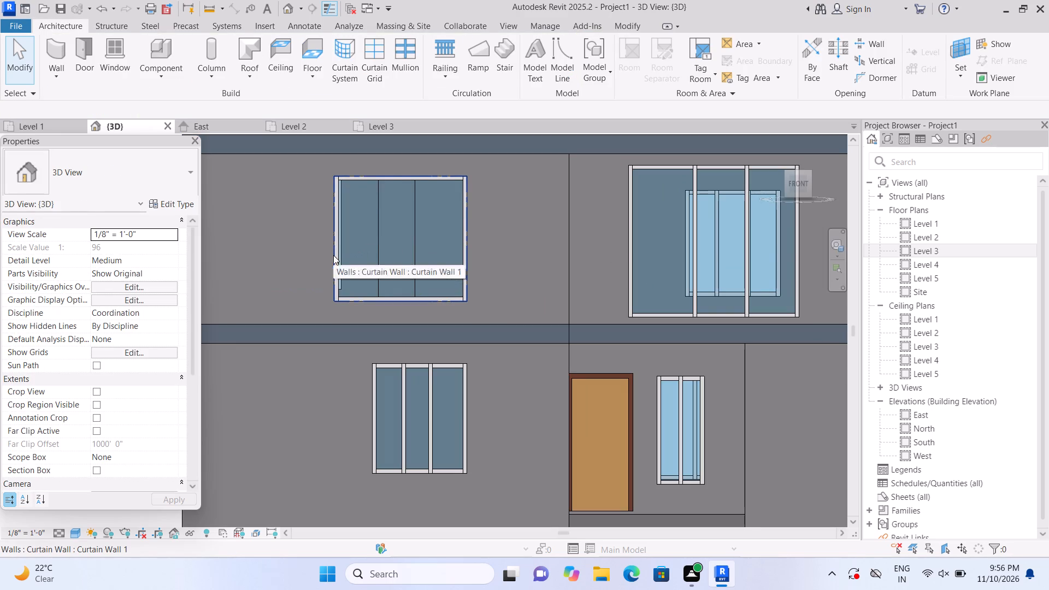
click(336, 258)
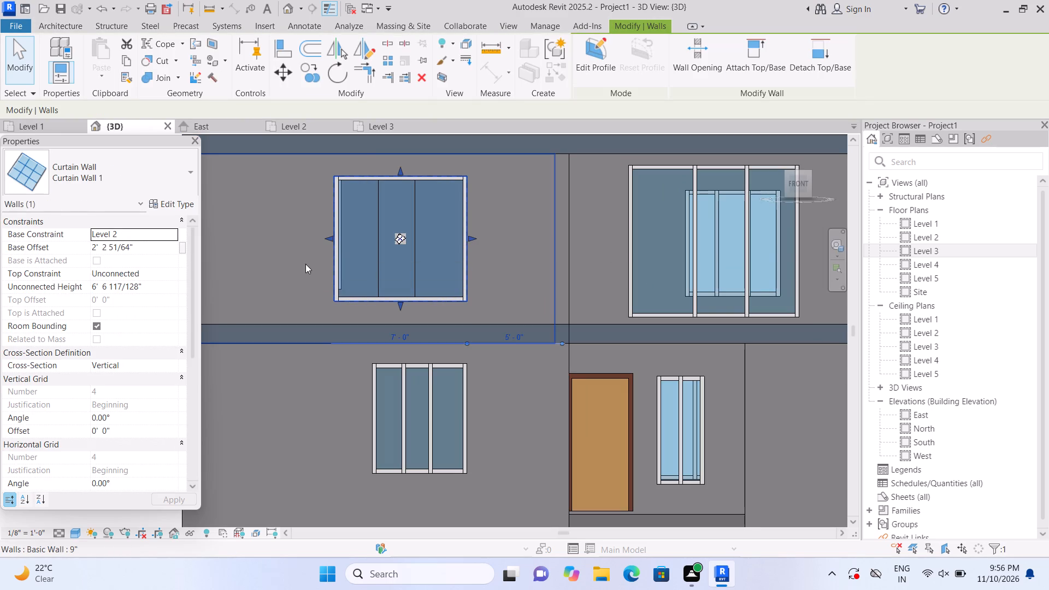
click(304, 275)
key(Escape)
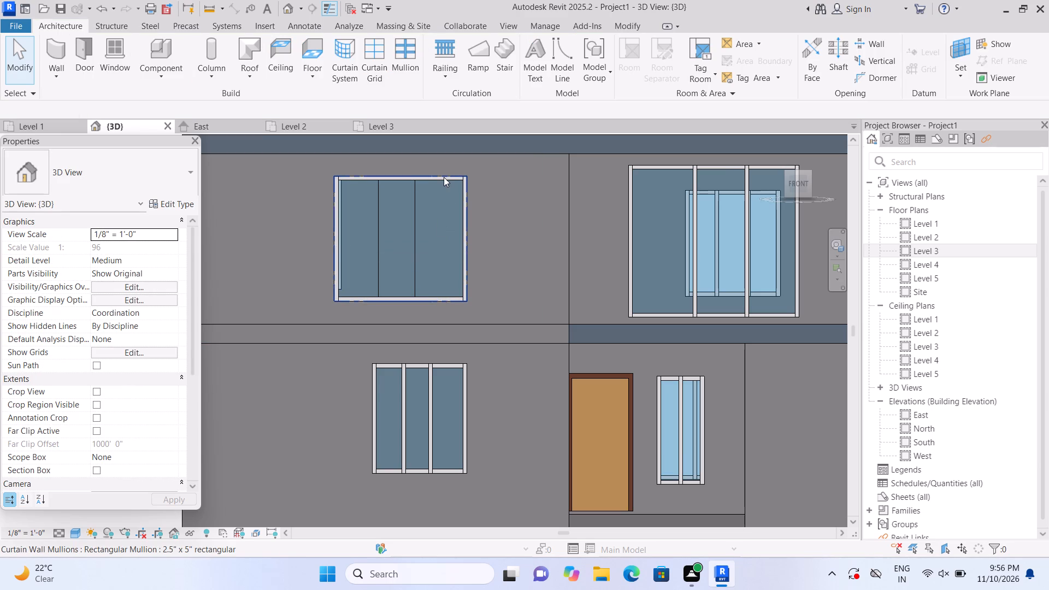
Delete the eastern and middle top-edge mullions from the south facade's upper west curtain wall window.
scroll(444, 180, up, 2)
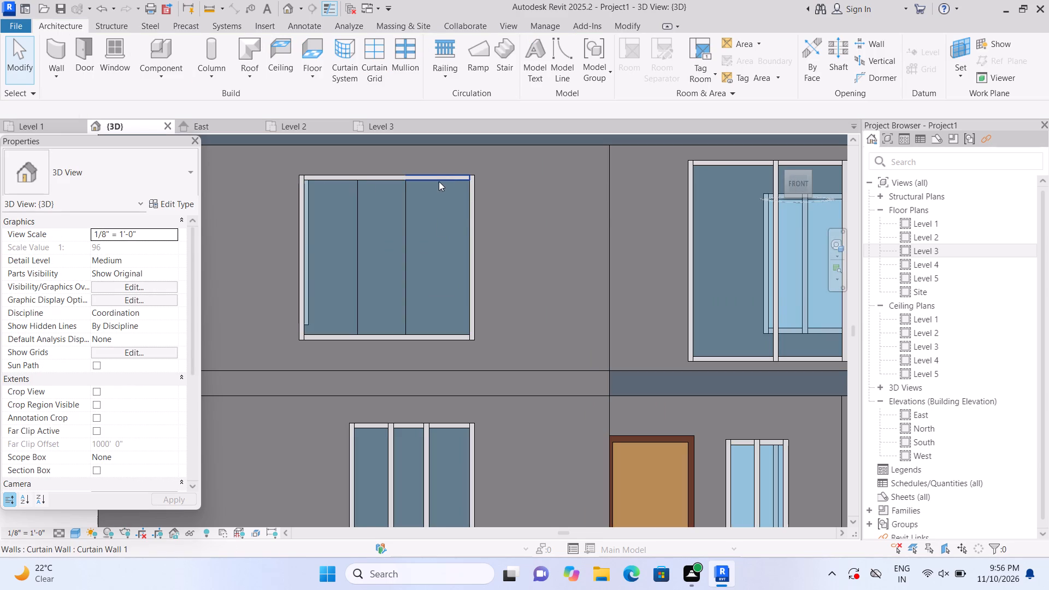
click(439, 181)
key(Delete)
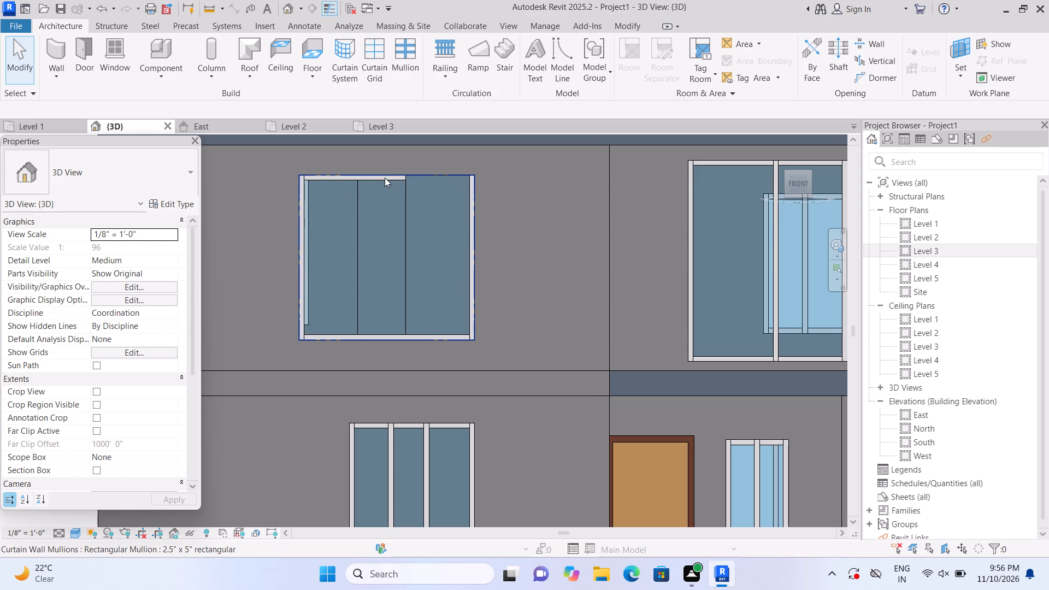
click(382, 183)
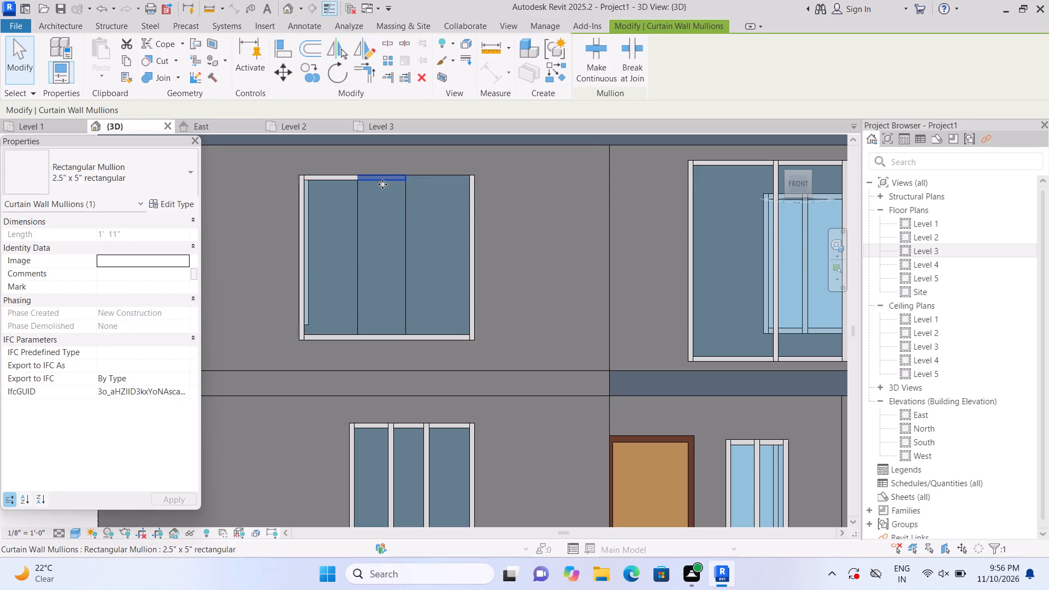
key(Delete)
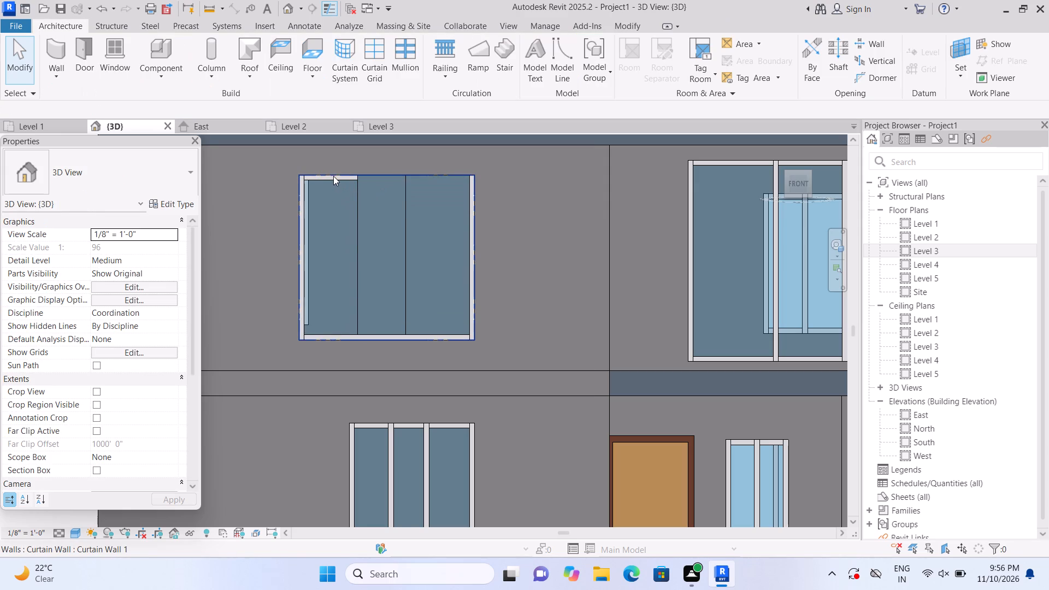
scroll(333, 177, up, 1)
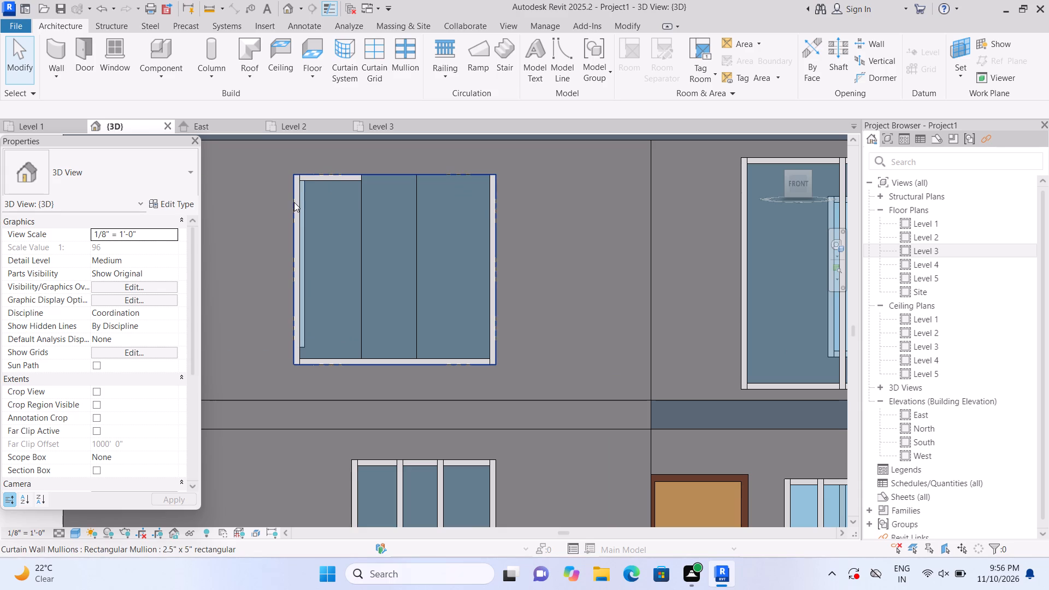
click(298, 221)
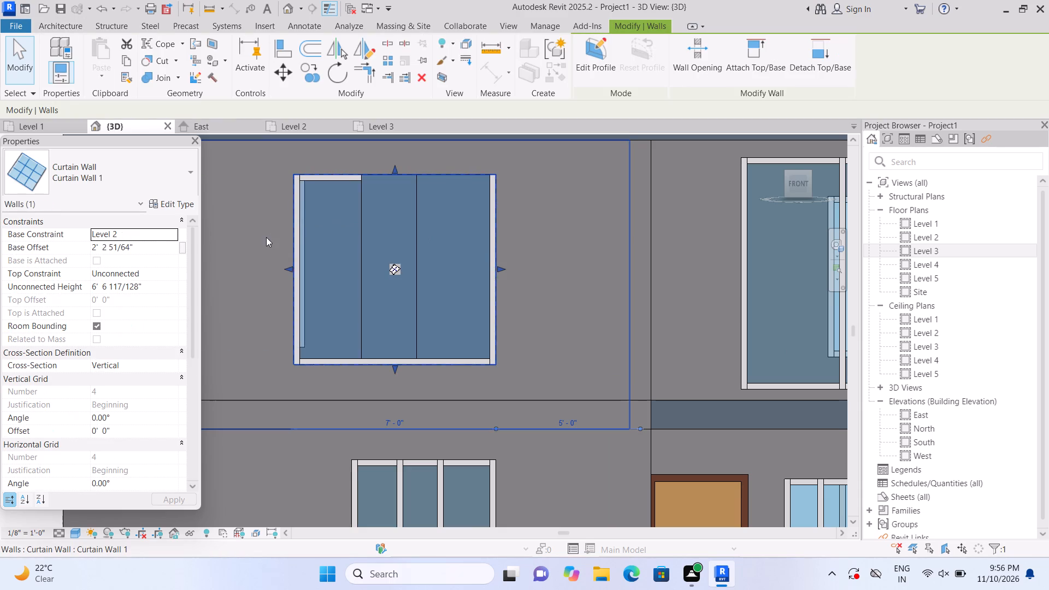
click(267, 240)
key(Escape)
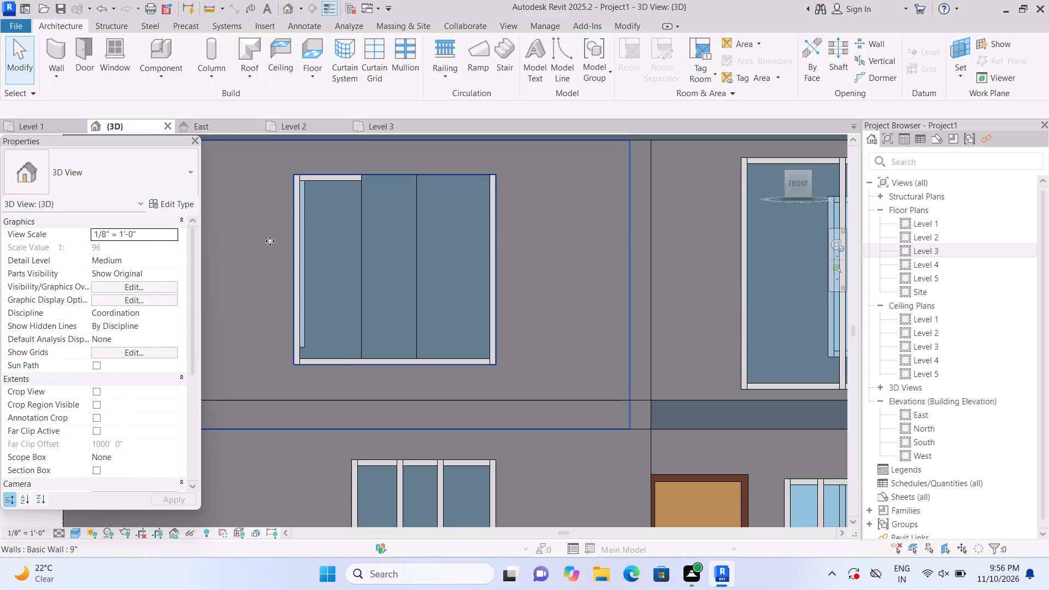
Delete the entire upper west curtain wall window from the south facade.
scroll(384, 267, down, 2)
scroll(368, 199, up, 2)
scroll(256, 174, up, 1)
scroll(329, 199, up, 3)
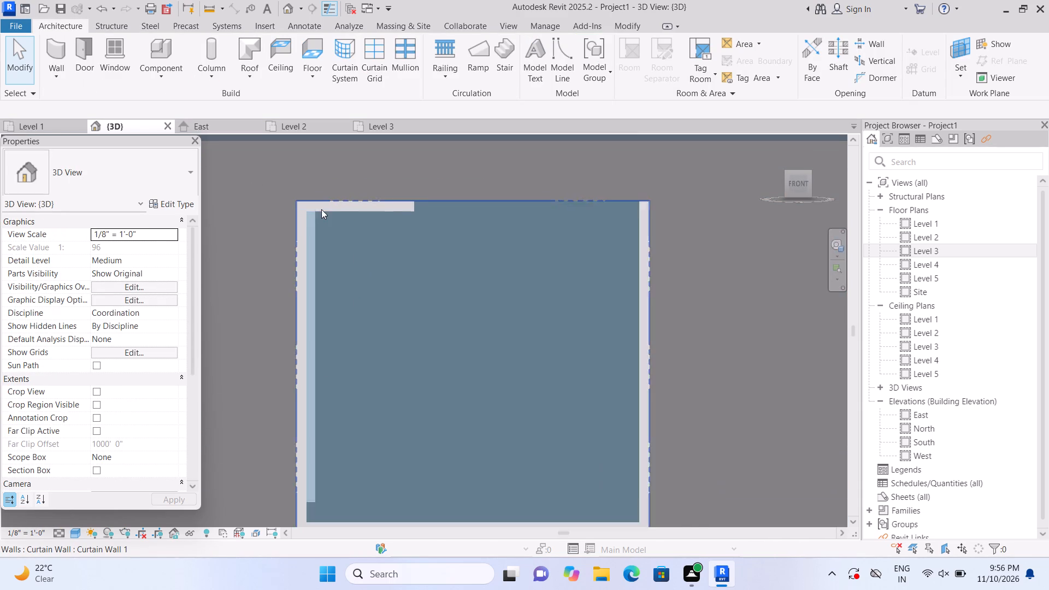
scroll(321, 209, up, 1)
scroll(351, 210, down, 2)
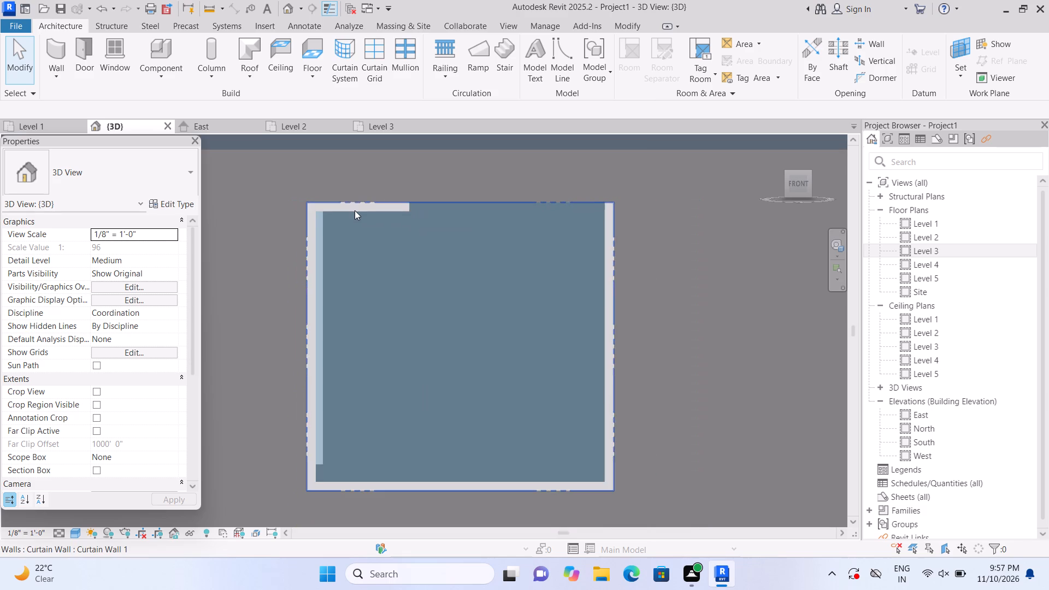
scroll(365, 208, up, 1)
scroll(365, 208, down, 3)
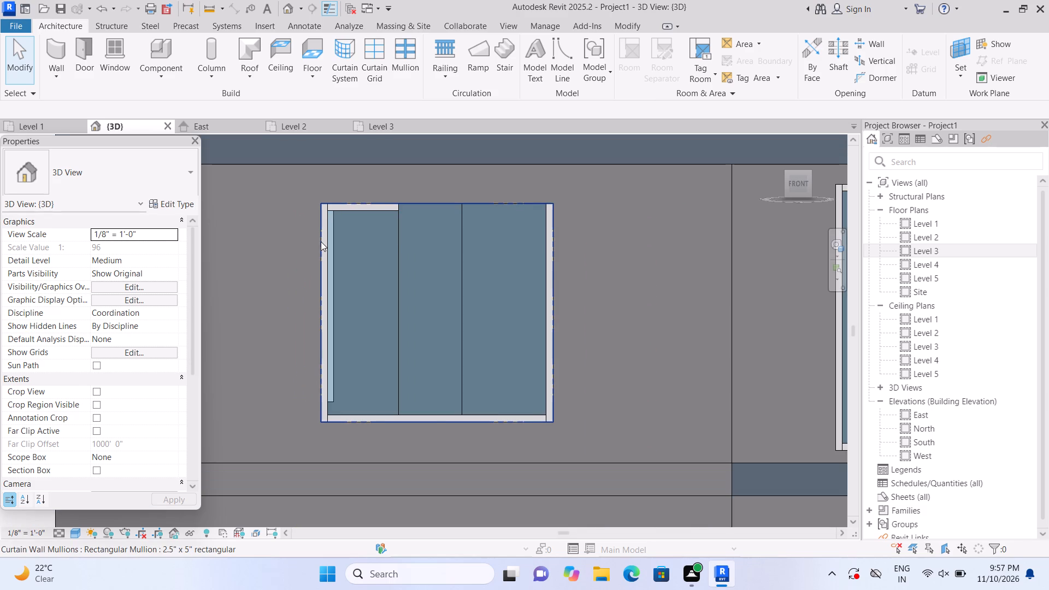
click(321, 242)
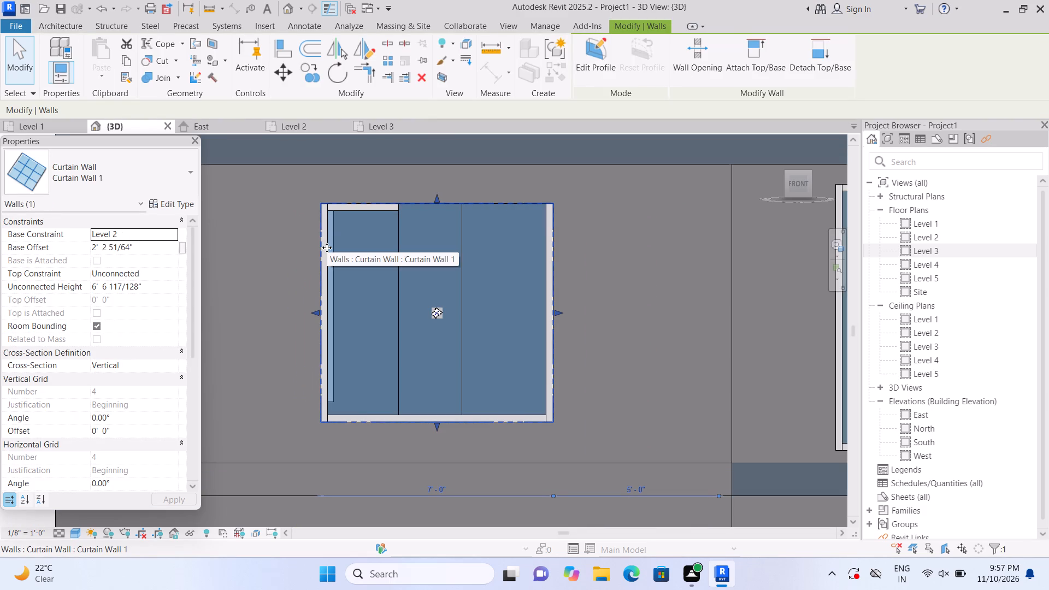
key(Delete)
scroll(327, 247, down, 8)
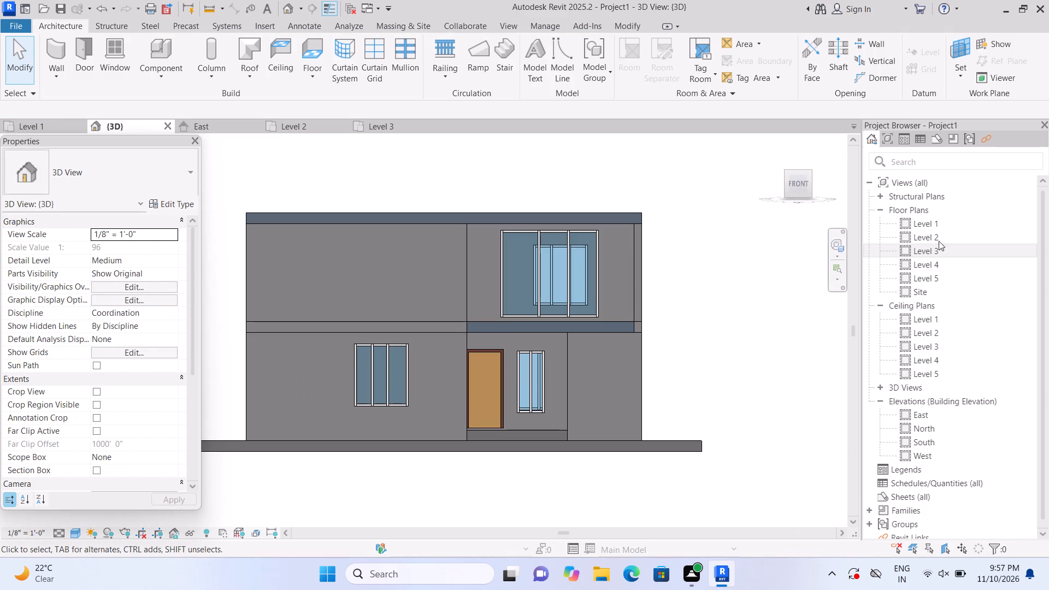
In the Level 2 floor plan, draw a 6' 0" Curtain Wall 1 along the western south wall, ending 5' 0" west of the porch recess.
double_click(905, 237)
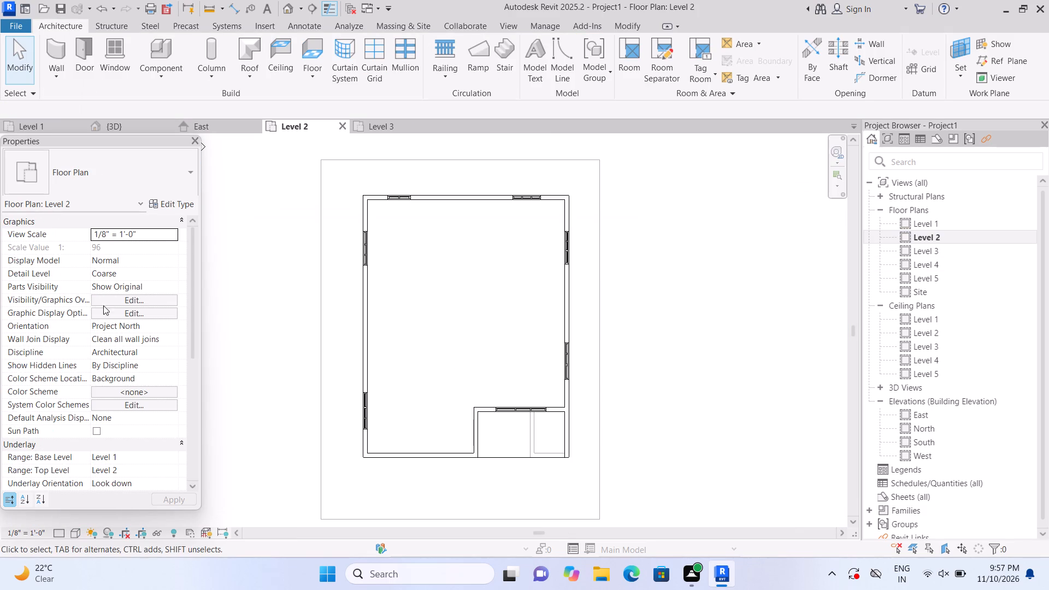
click(62, 49)
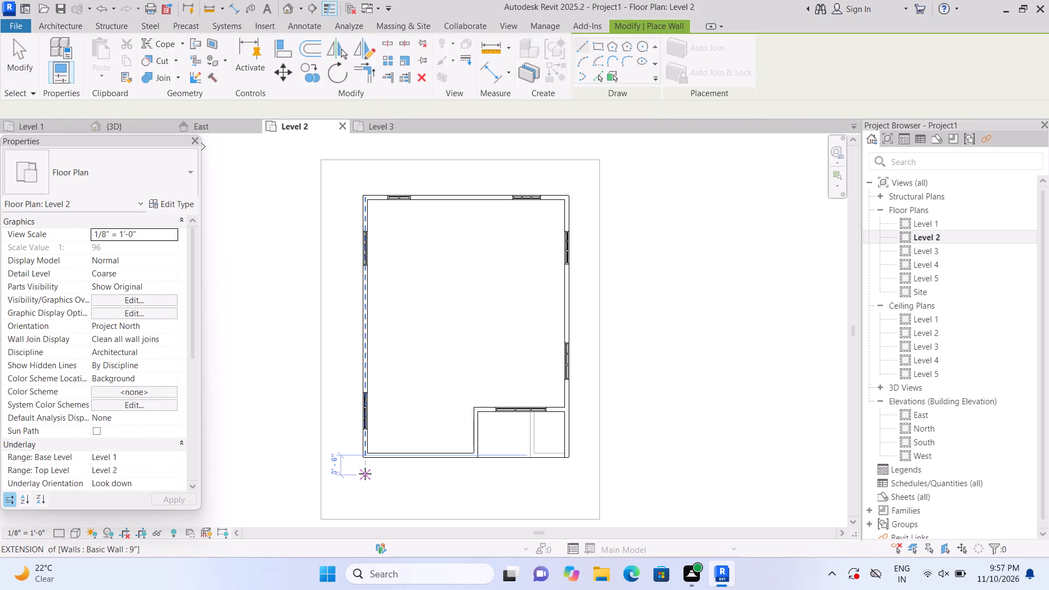
scroll(424, 493, up, 2)
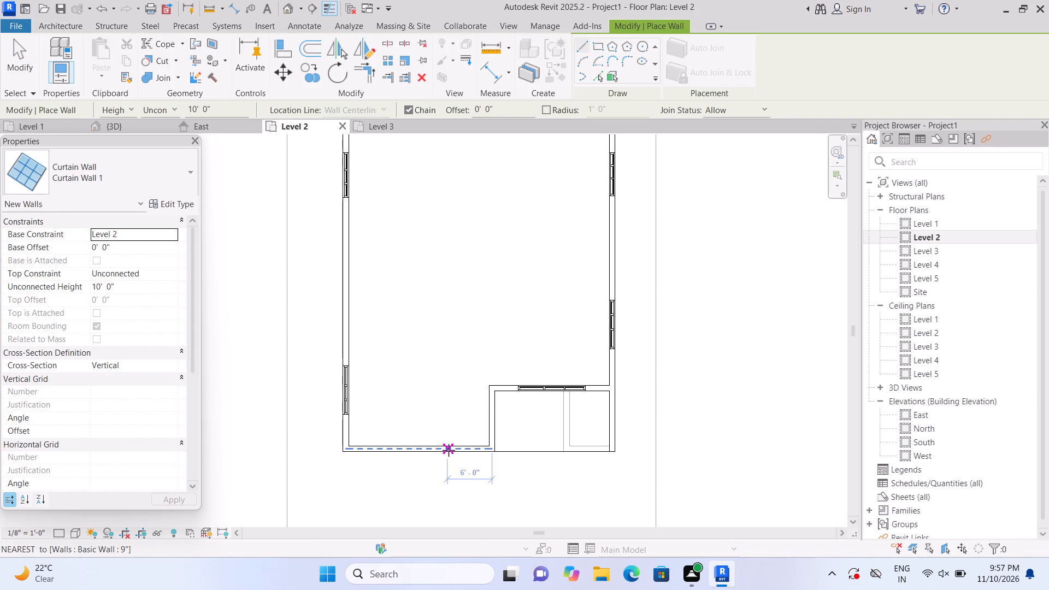
click(451, 449)
click(409, 447)
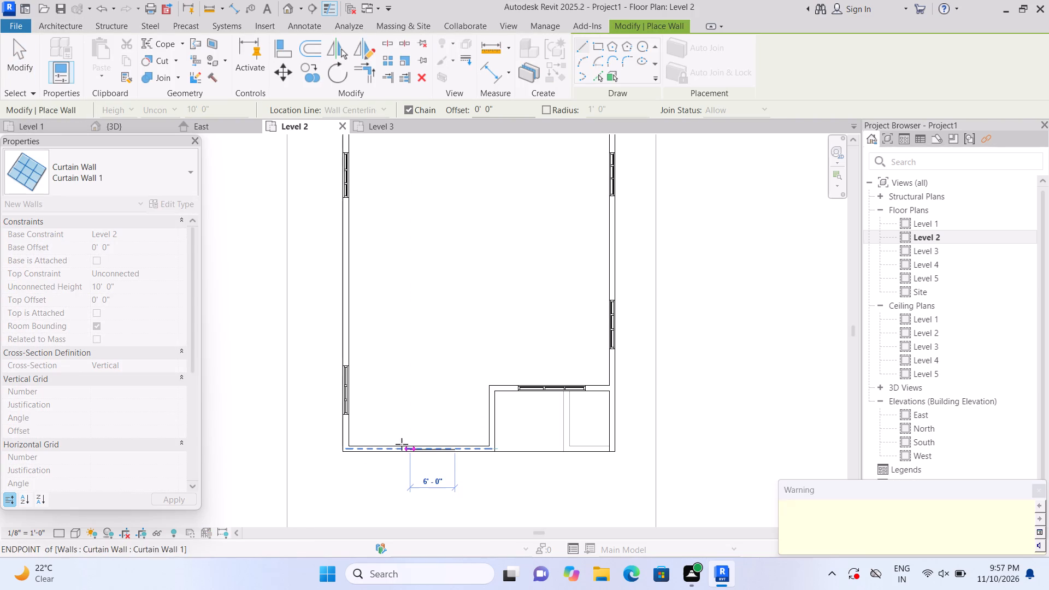
Cut the western south wall's geometry with the new Level 2 curtain wall so the curtain wall is embedded.
click(177, 61)
click(179, 76)
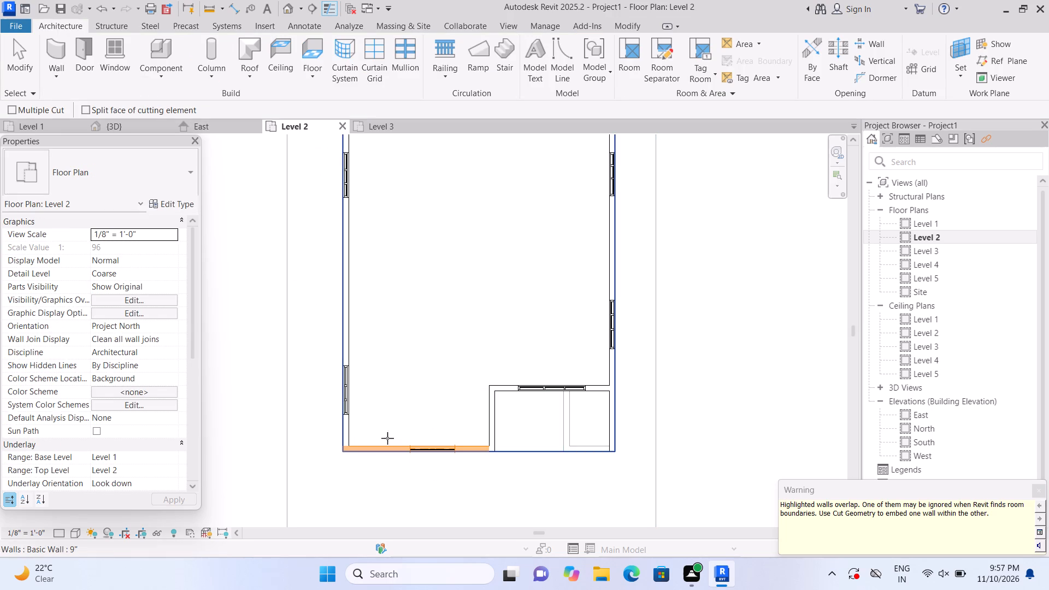
click(380, 450)
click(431, 453)
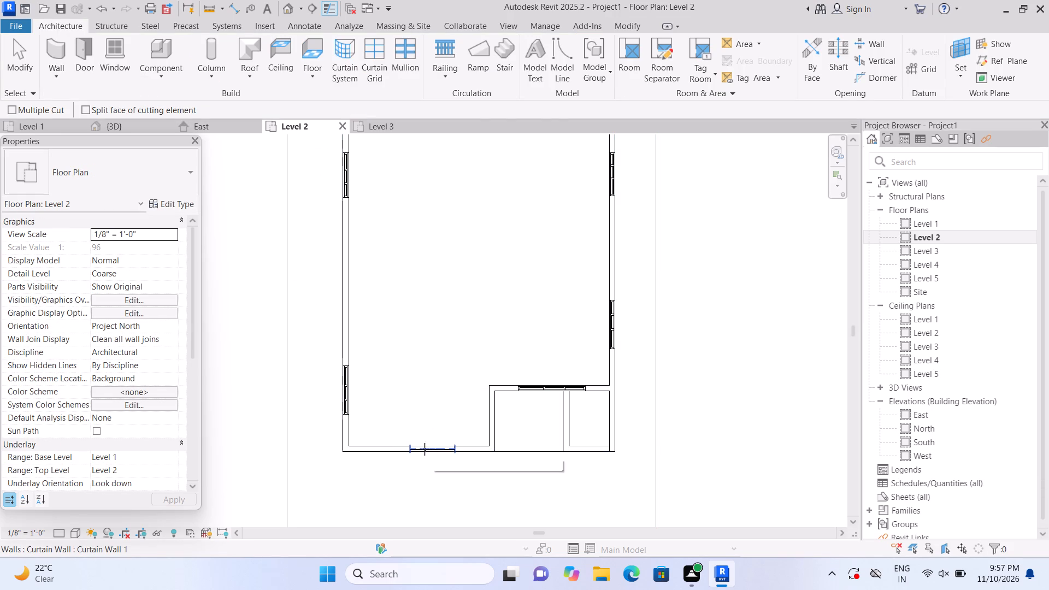
In the 3D view, narrow the upper west curtain wall to 5' 0", aligning its west edge with the window below.
click(288, 7)
scroll(453, 323, up, 1)
scroll(411, 302, up, 1)
click(384, 292)
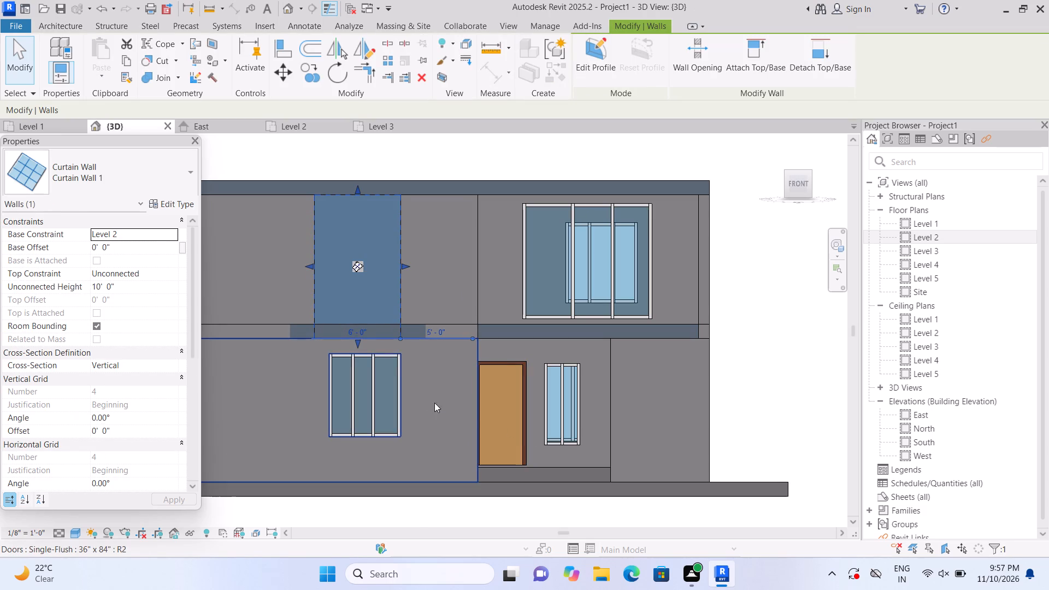
middle_drag(444, 404, 565, 424)
scroll(536, 404, up, 3)
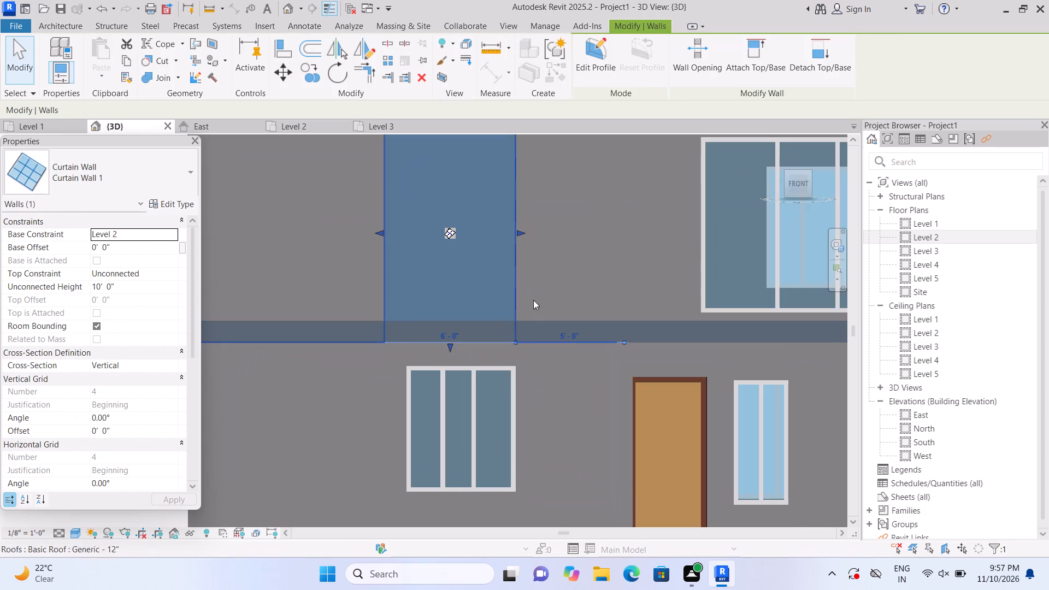
click(518, 233)
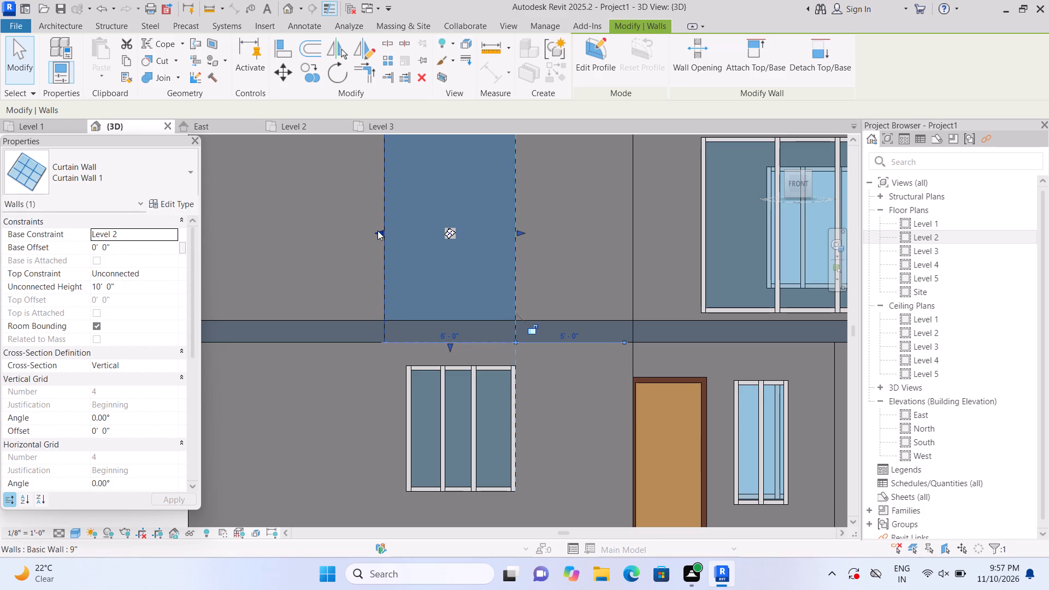
drag(380, 232, 403, 246)
scroll(404, 256, down, 3)
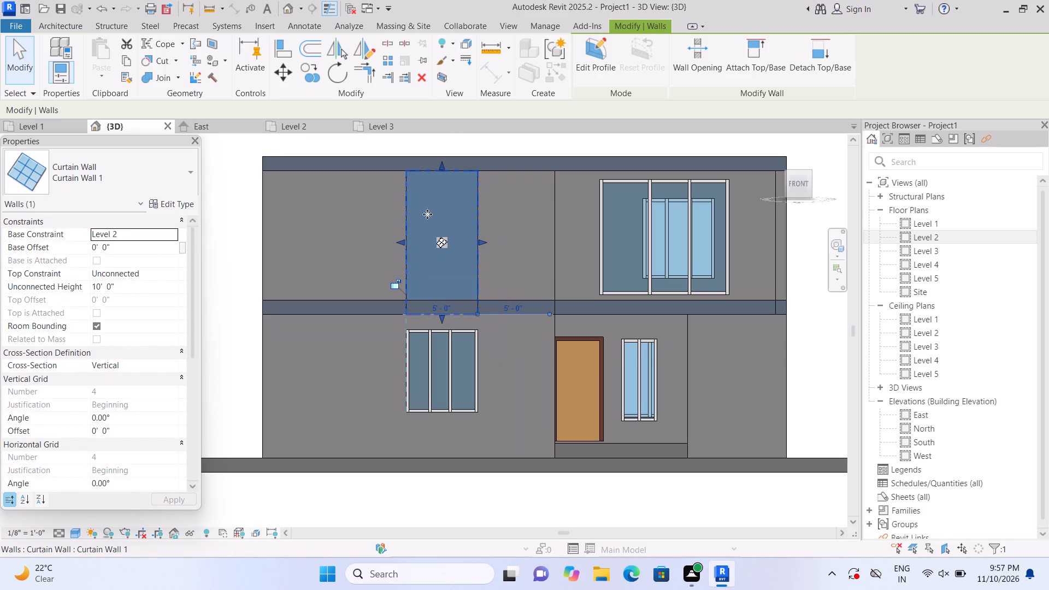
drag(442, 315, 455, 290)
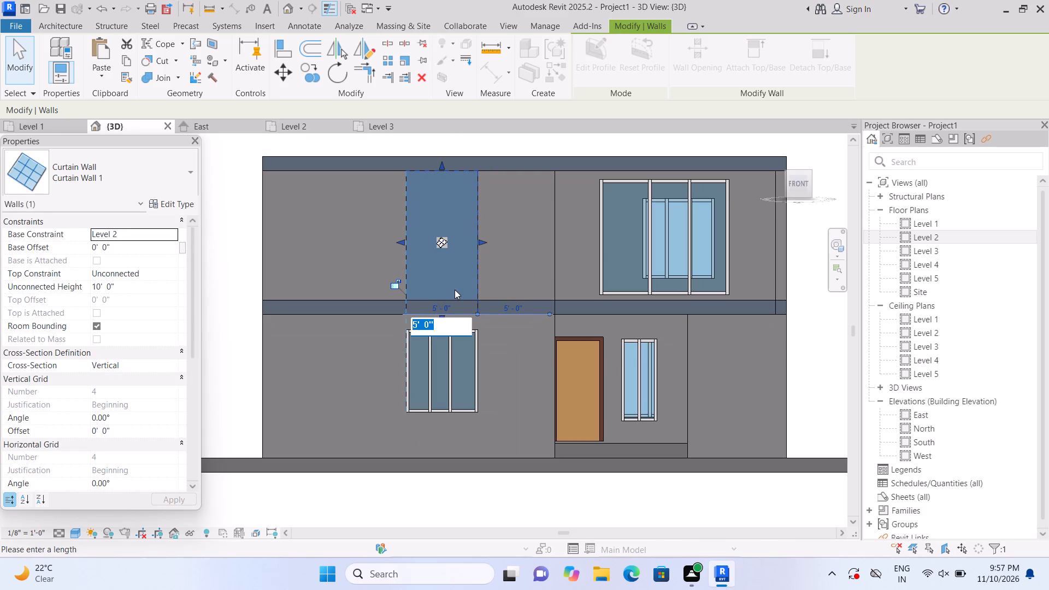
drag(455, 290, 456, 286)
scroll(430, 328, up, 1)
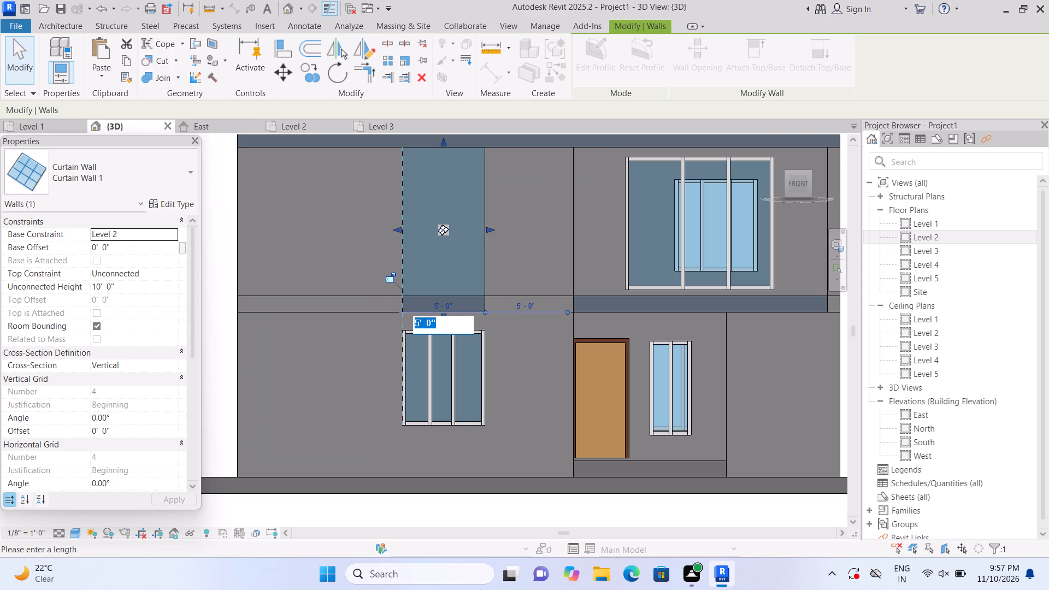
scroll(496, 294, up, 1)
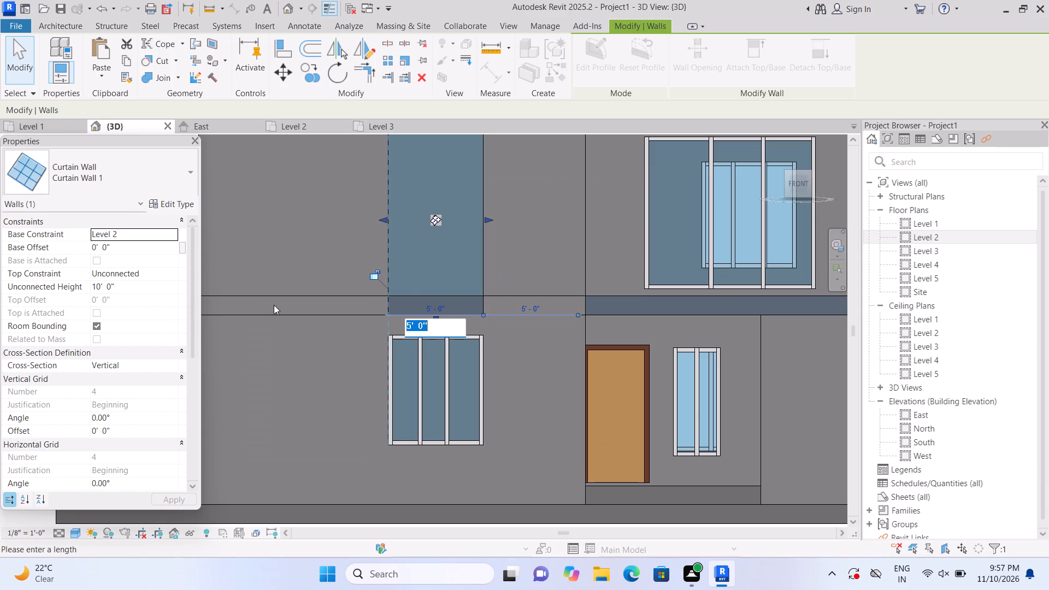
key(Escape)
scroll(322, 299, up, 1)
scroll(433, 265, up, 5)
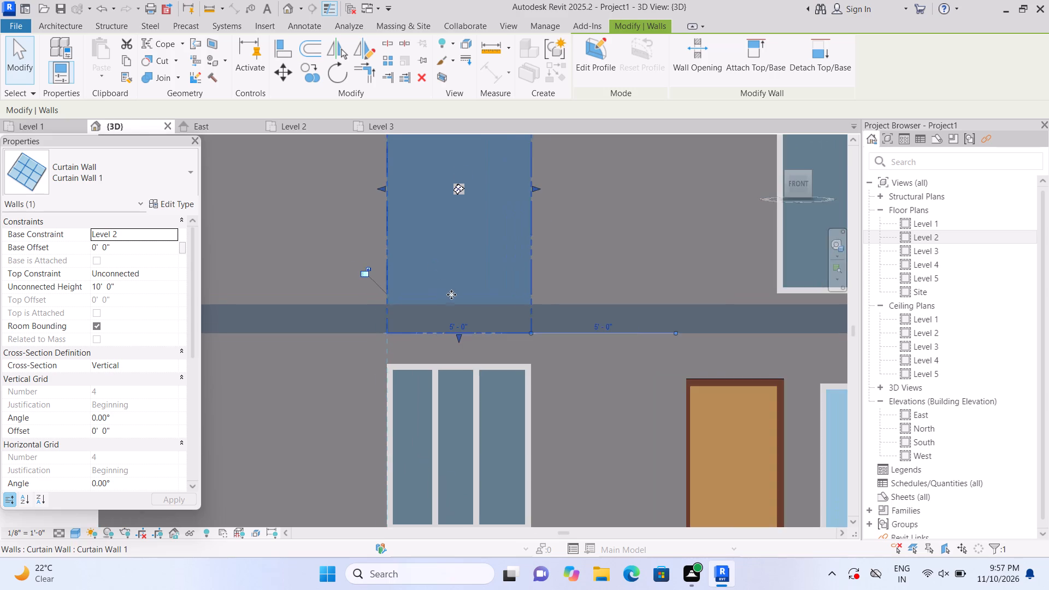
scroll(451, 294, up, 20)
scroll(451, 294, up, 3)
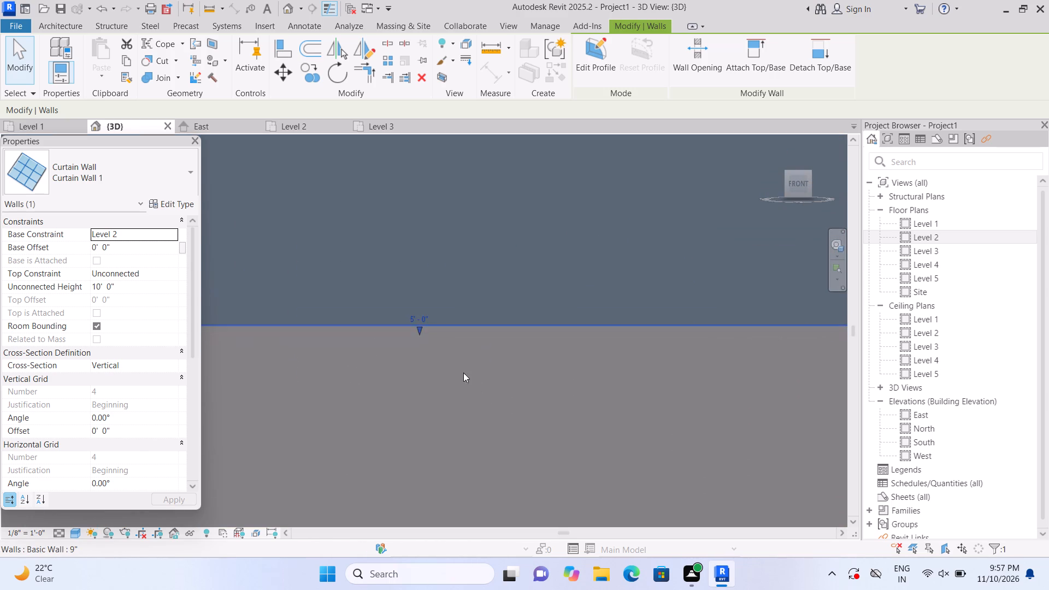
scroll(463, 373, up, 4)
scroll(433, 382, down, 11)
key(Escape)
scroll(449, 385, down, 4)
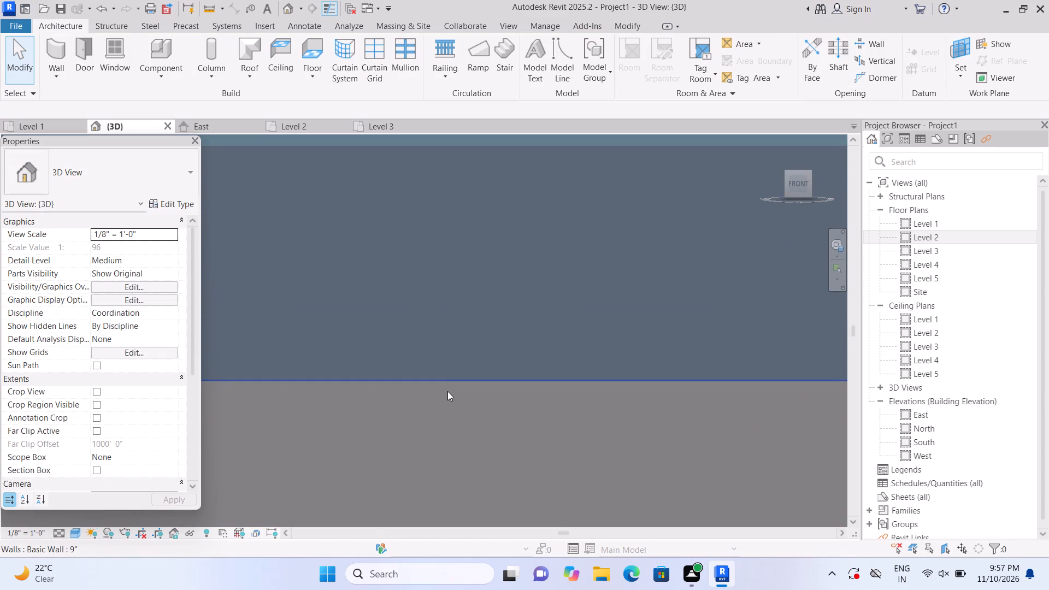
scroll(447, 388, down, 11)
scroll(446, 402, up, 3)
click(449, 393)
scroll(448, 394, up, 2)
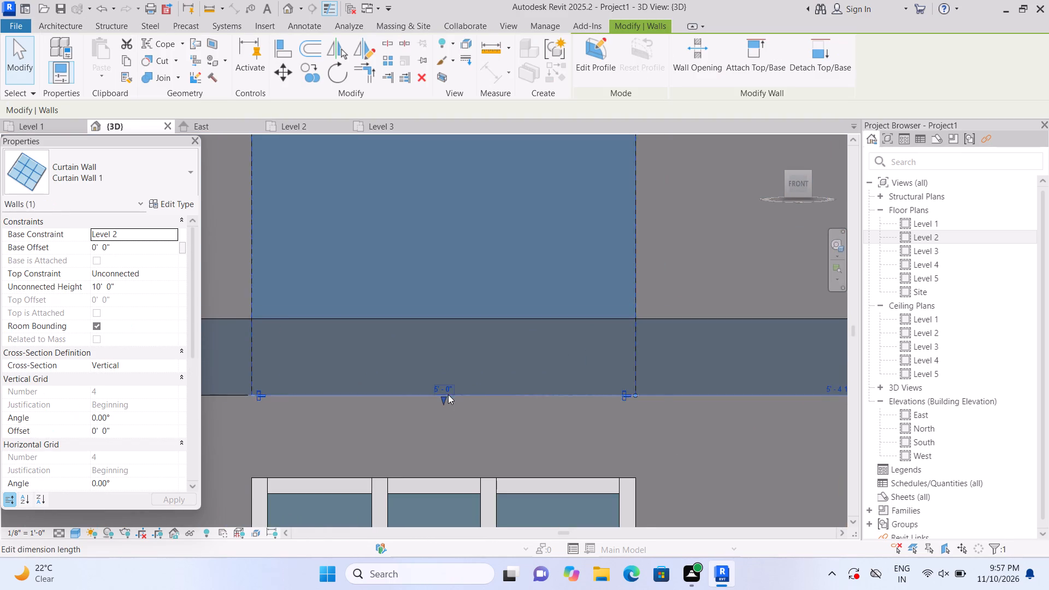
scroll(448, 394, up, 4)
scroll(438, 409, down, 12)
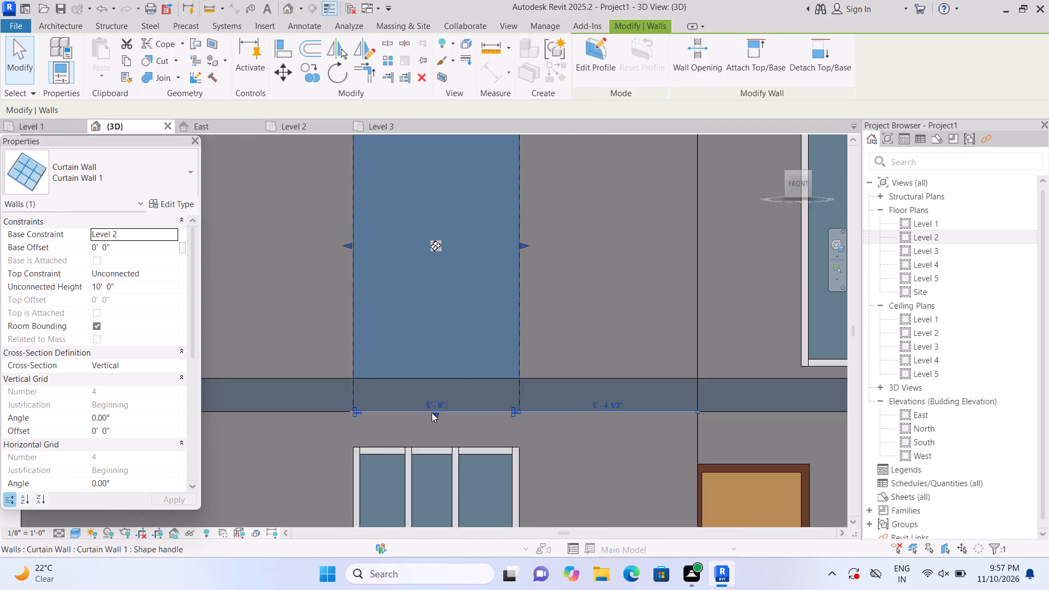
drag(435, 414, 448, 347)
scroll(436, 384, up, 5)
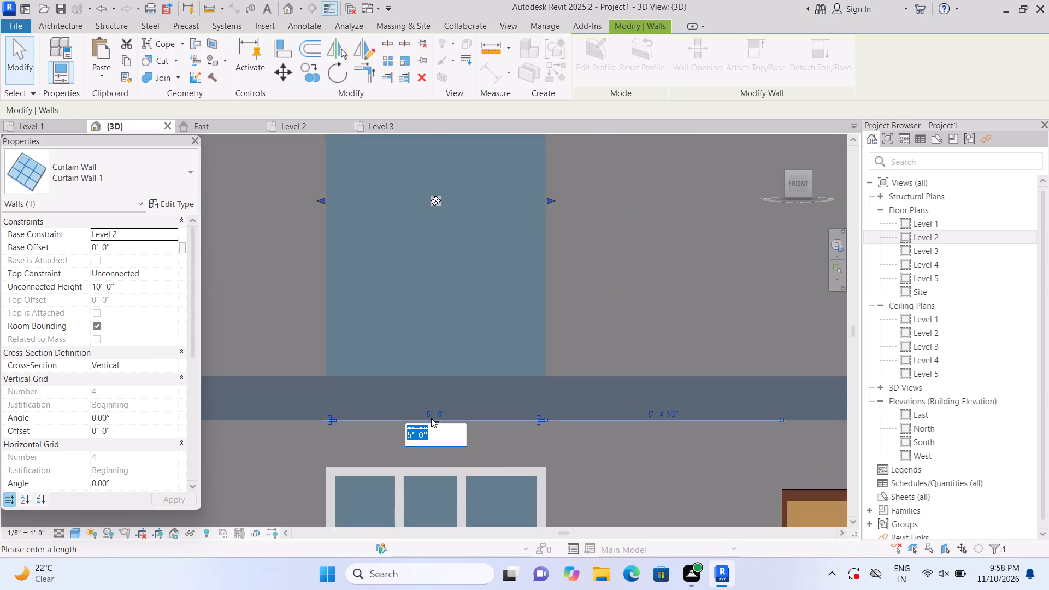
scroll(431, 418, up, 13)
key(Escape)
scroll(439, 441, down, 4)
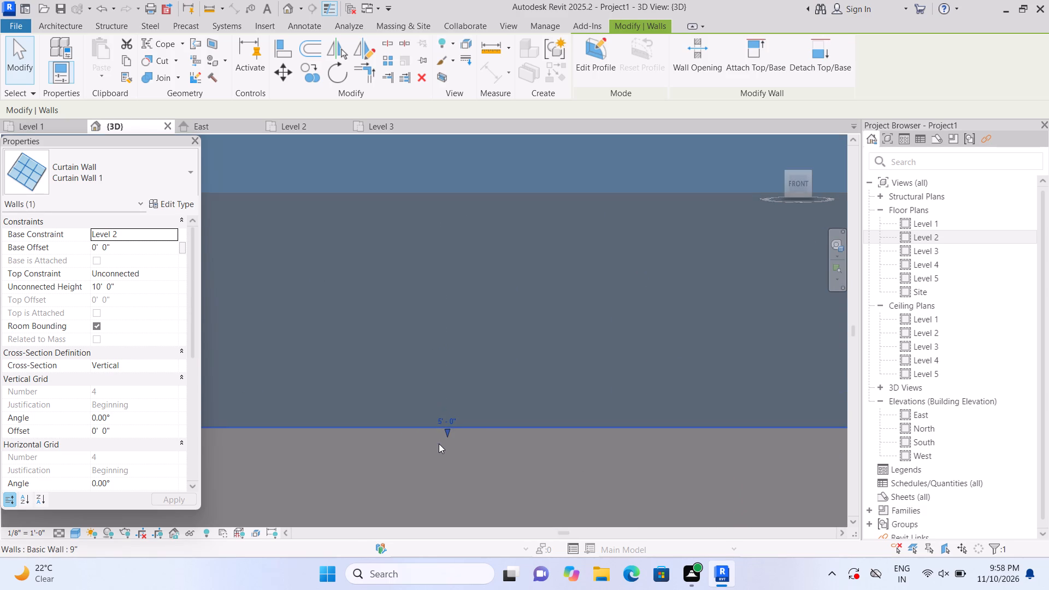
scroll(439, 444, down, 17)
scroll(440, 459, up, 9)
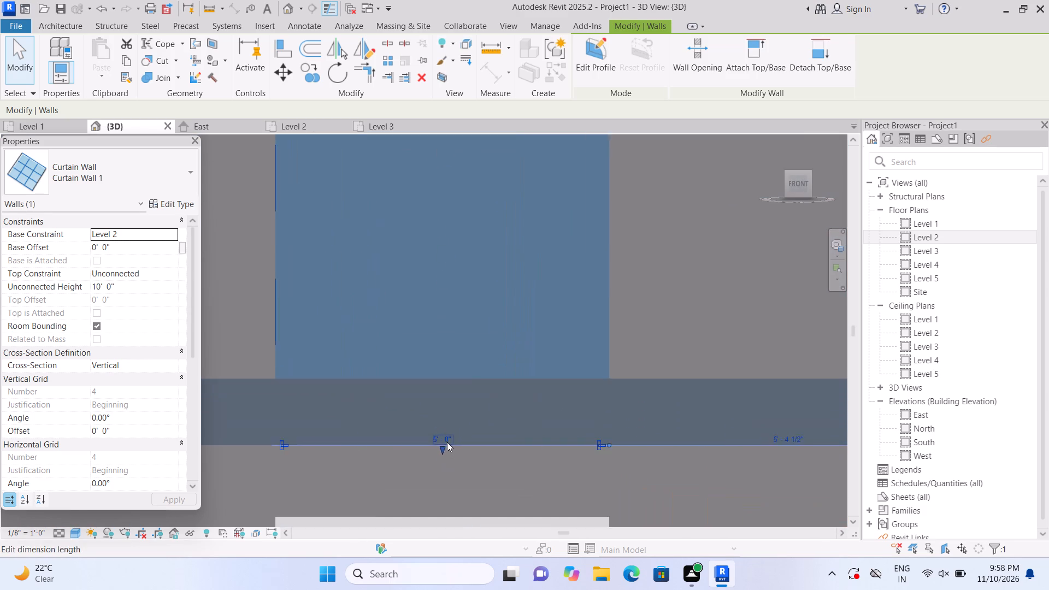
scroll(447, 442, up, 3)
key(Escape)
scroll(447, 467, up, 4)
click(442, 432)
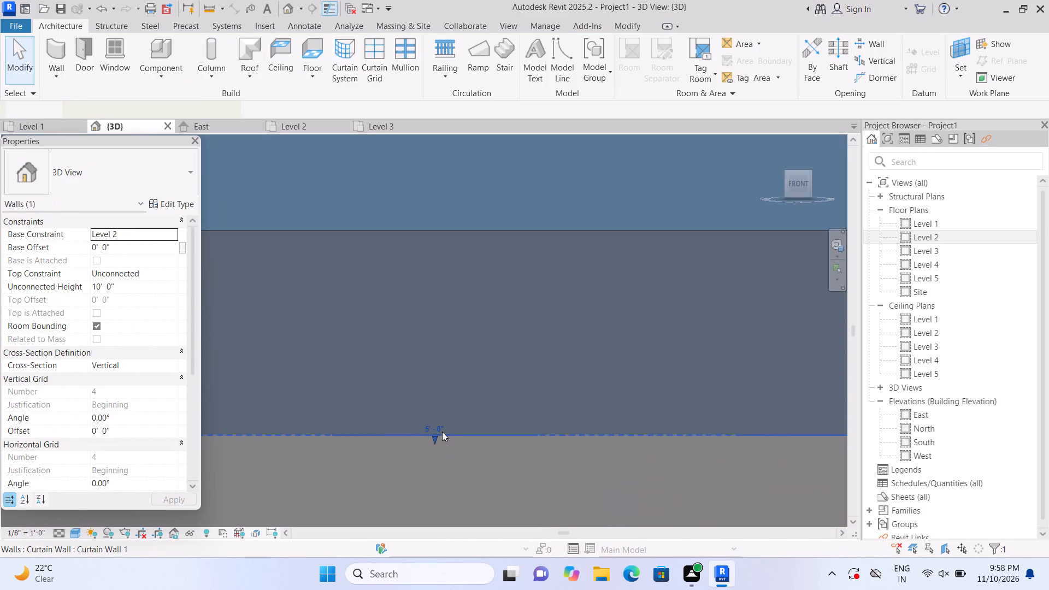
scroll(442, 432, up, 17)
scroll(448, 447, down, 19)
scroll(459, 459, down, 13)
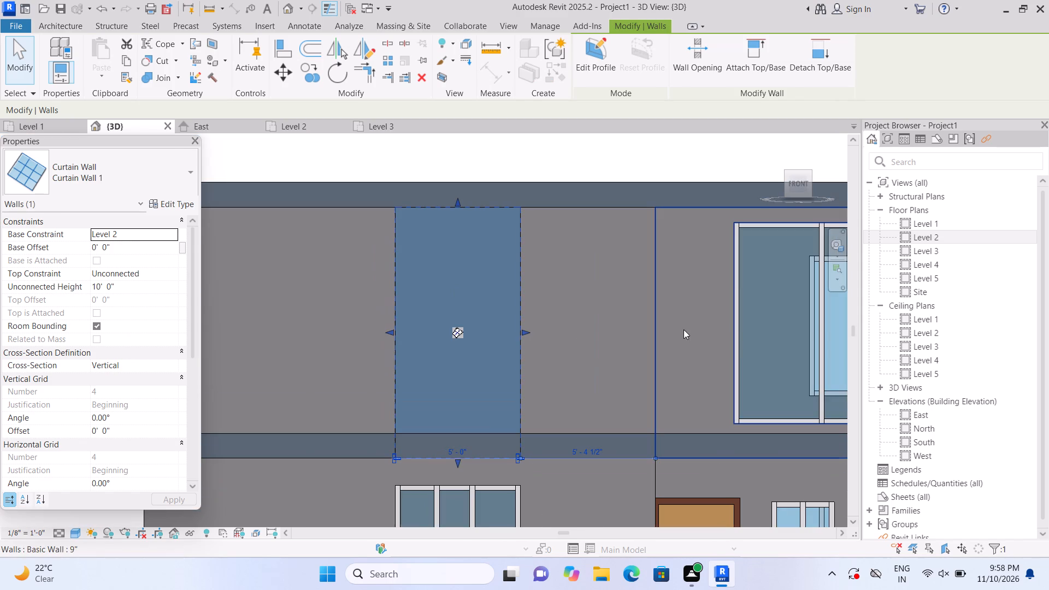
From an angled 3D view, raise the upper west curtain wall's bottom edge to a base offset of about 2' 6" above Level 2.
click(774, 141)
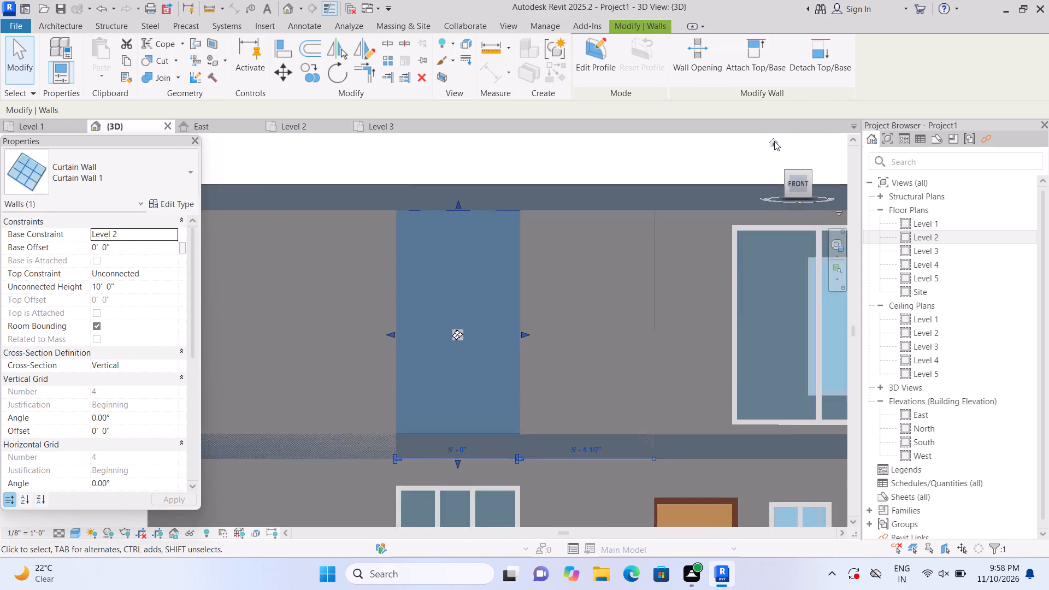
scroll(252, 440, up, 10)
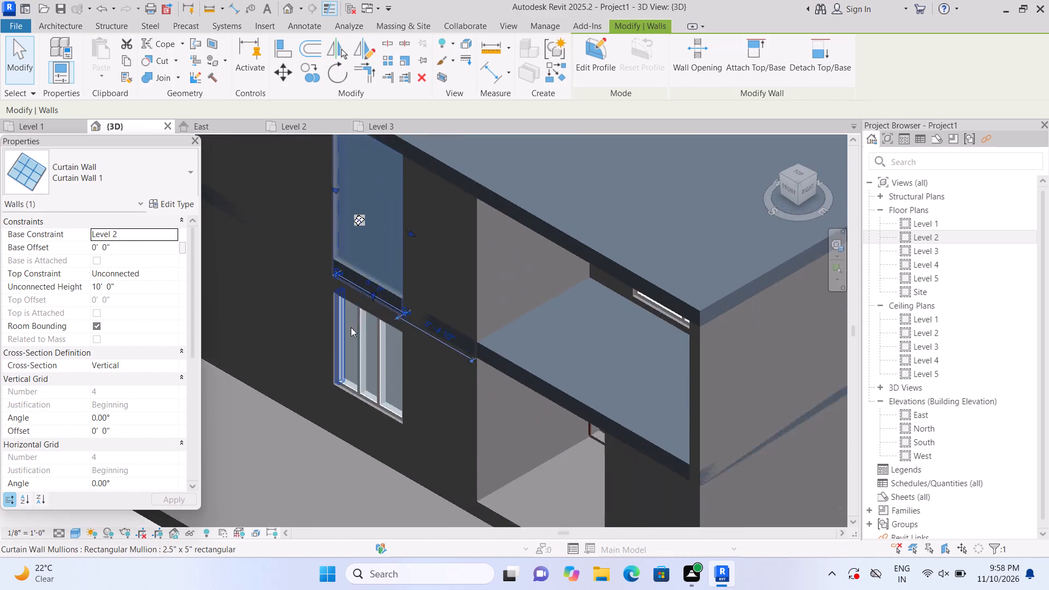
scroll(351, 327, up, 20)
scroll(351, 327, up, 3)
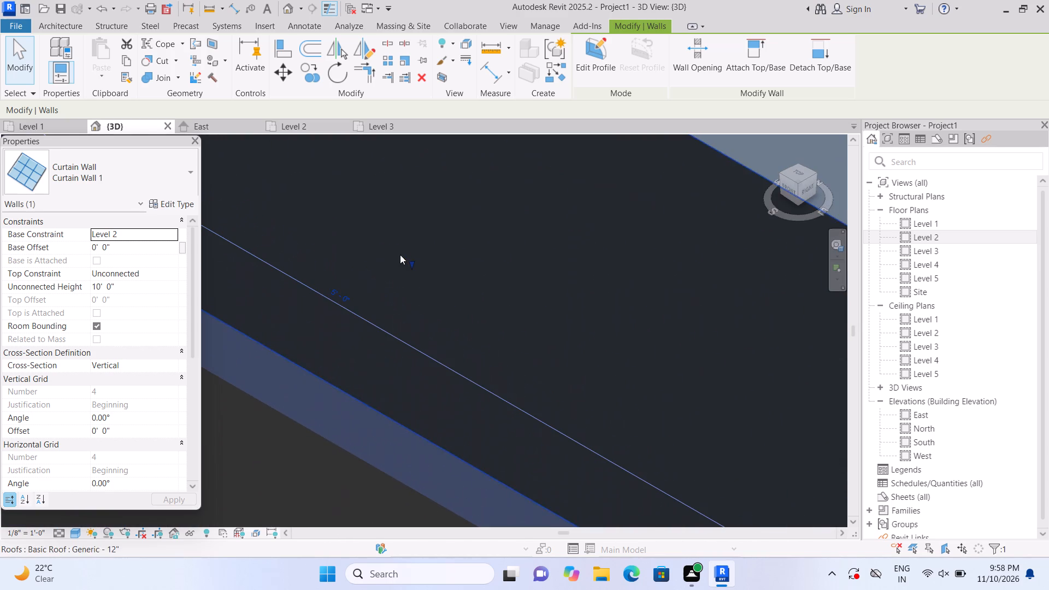
drag(412, 259, 494, 196)
scroll(479, 221, down, 3)
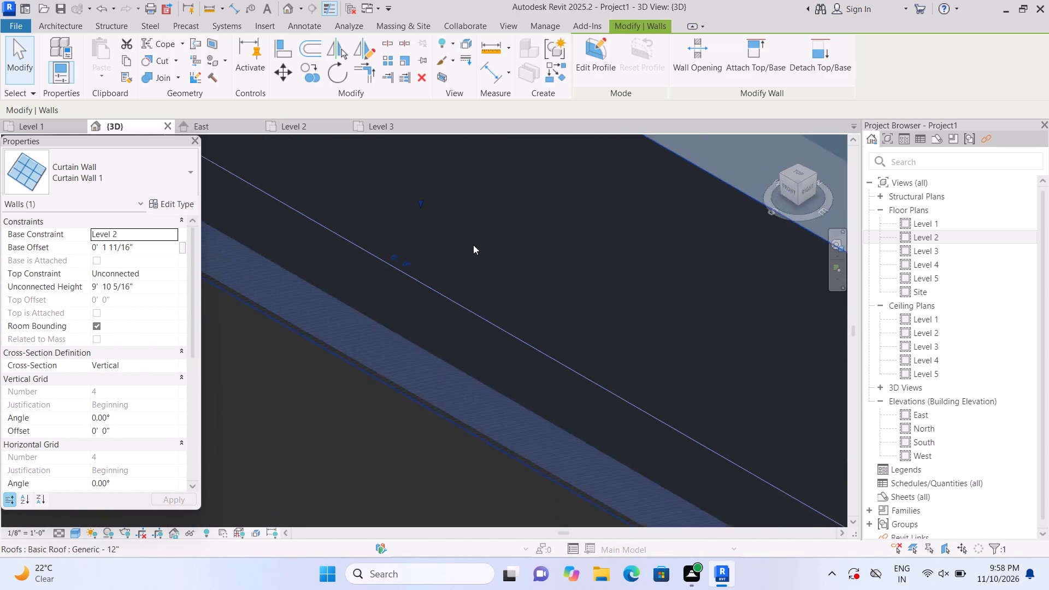
scroll(473, 245, down, 8)
scroll(469, 249, up, 6)
drag(451, 231, 475, 195)
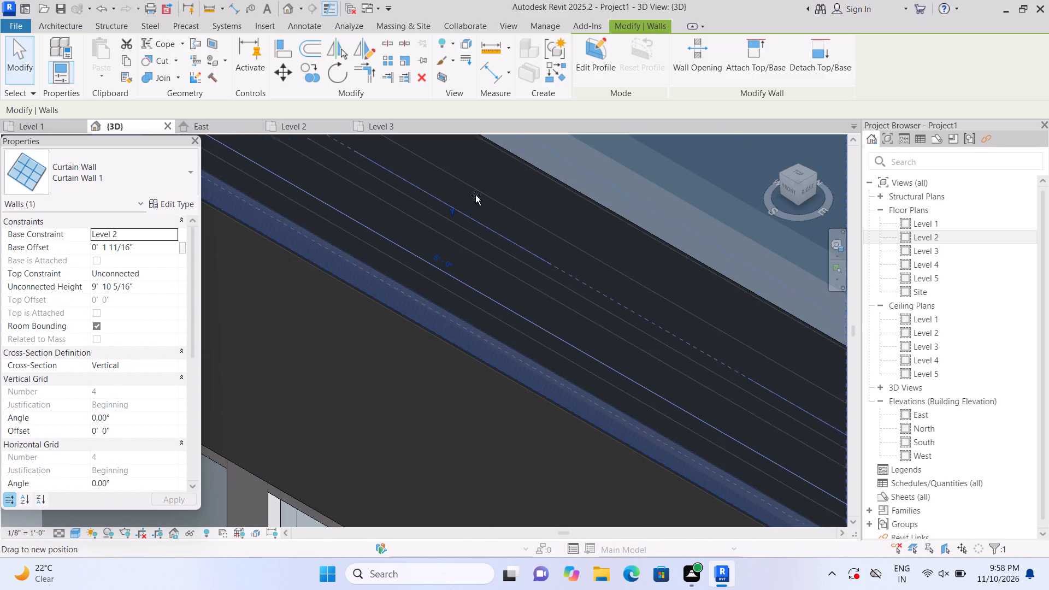
drag(475, 195, 510, 141)
click(510, 141)
scroll(500, 188, down, 16)
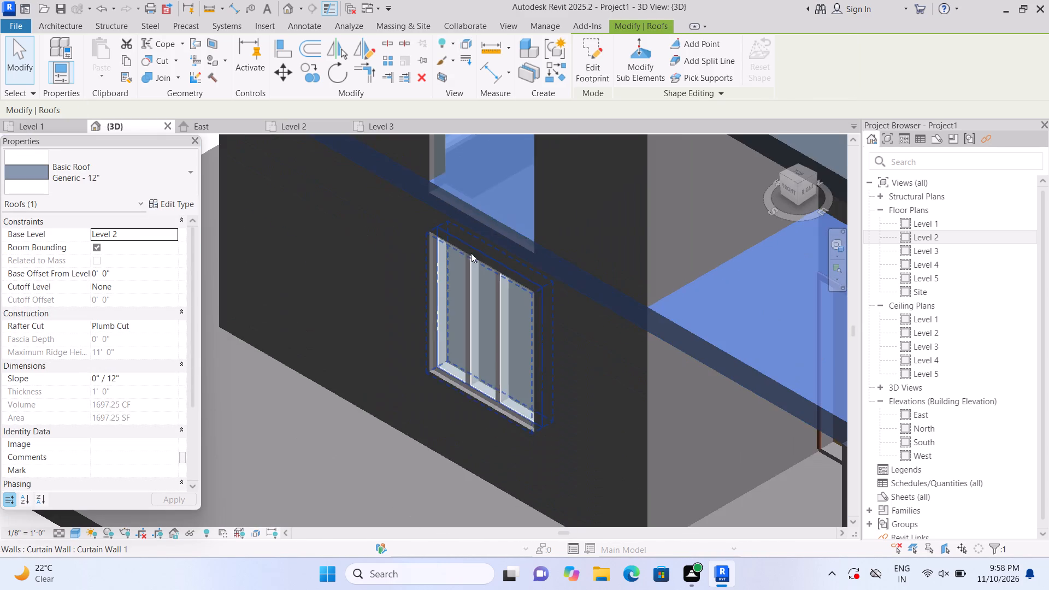
scroll(387, 315, up, 1)
key(Escape)
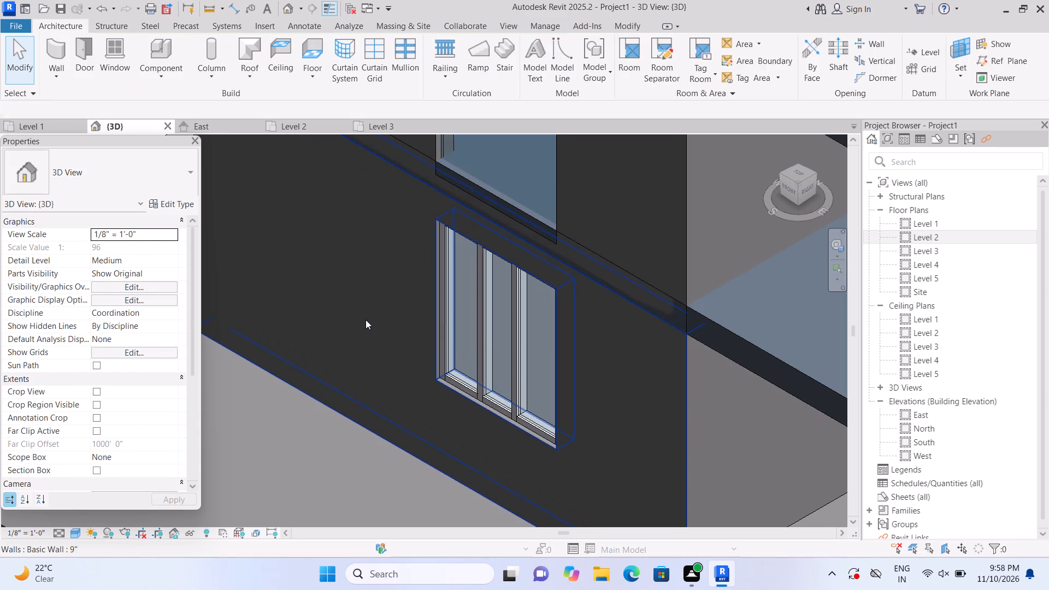
middle_drag(363, 320, 237, 522)
click(357, 343)
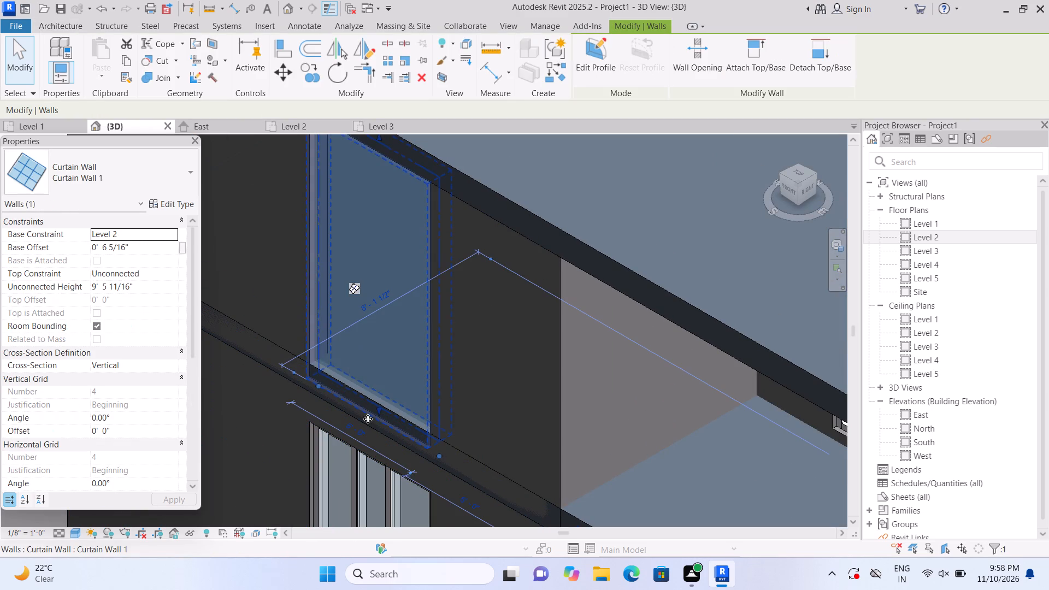
drag(378, 410, 391, 352)
click(391, 352)
scroll(389, 357, down, 2)
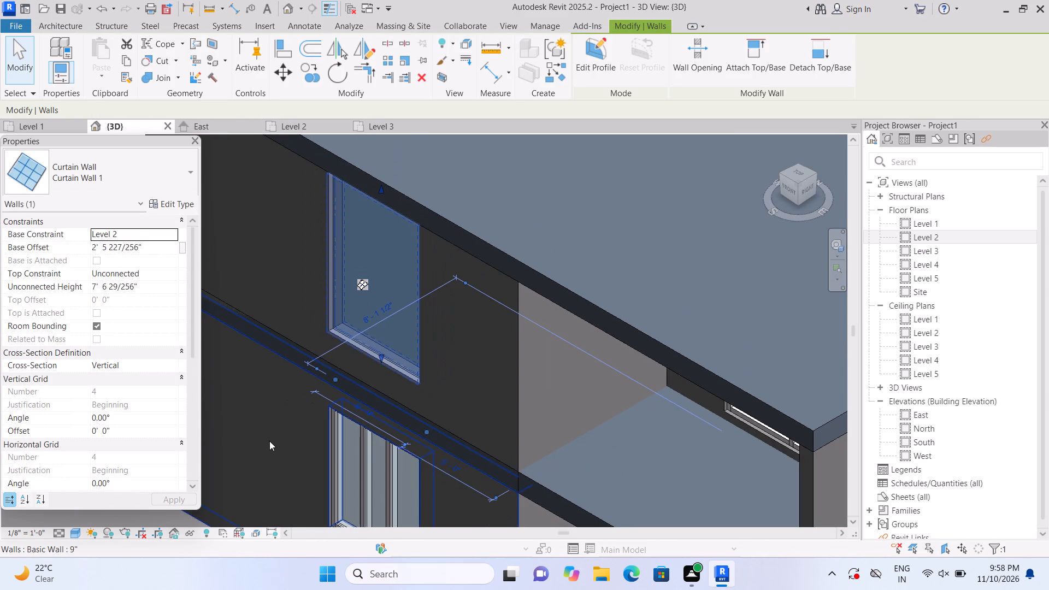
key(Escape)
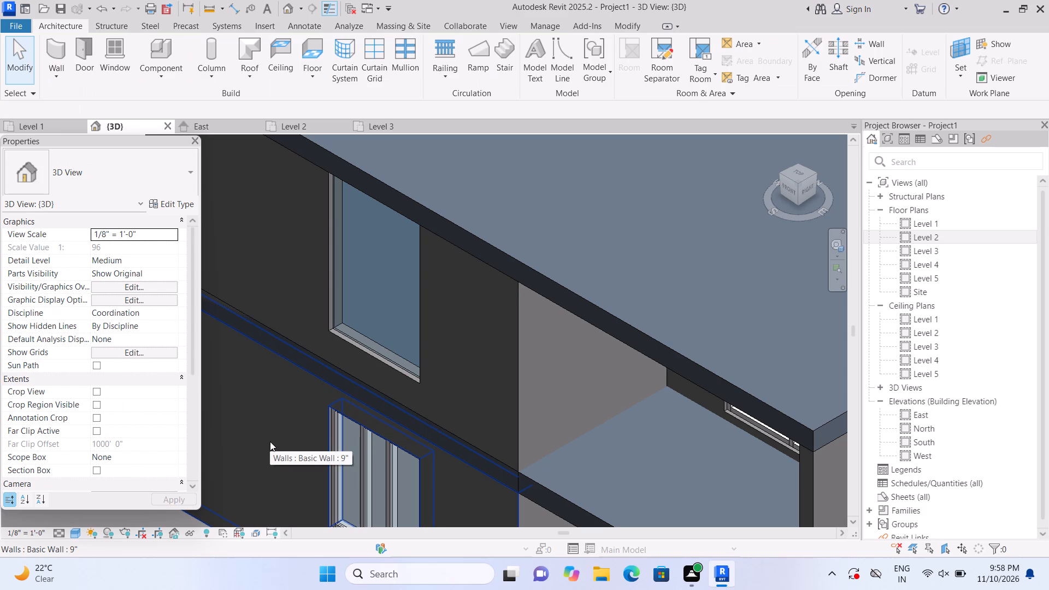
In the front 3D view, lower the upper west curtain wall's top edge to an unconnected height of about 5' 8 3/4".
scroll(323, 380, down, 4)
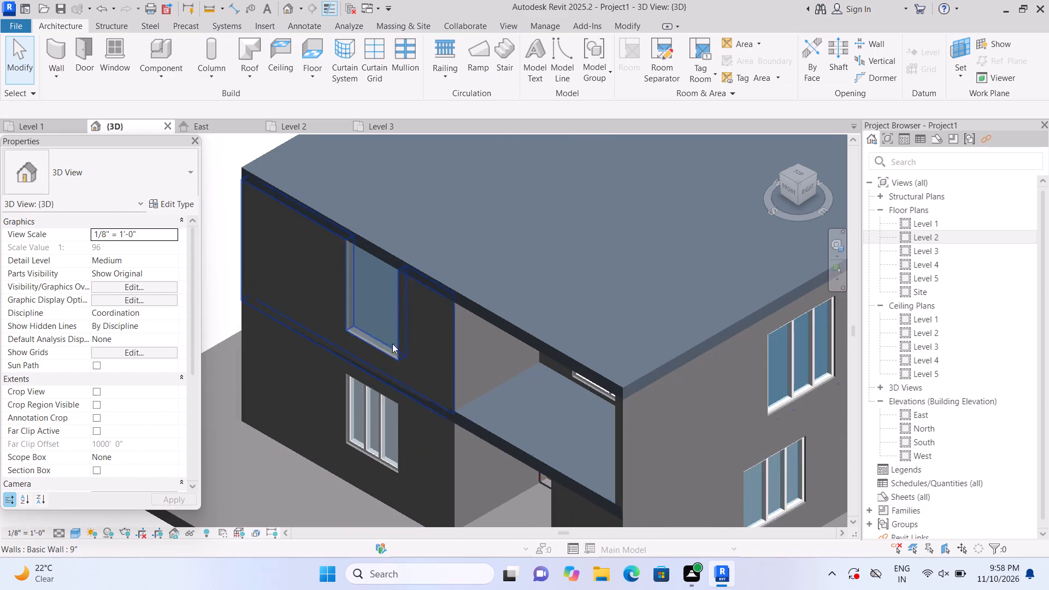
scroll(296, 467, down, 3)
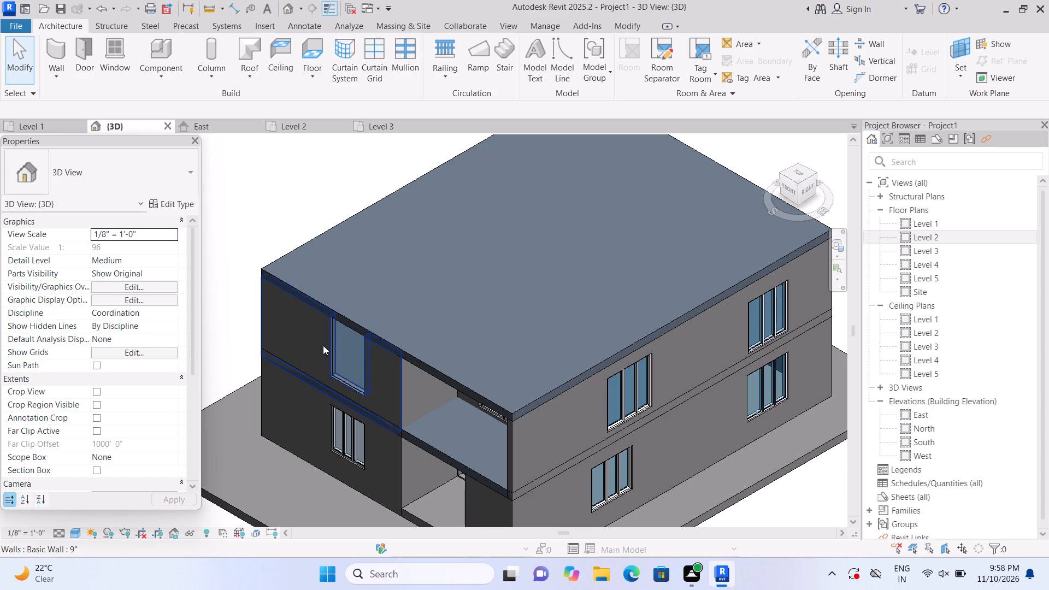
click(790, 190)
scroll(390, 335, up, 6)
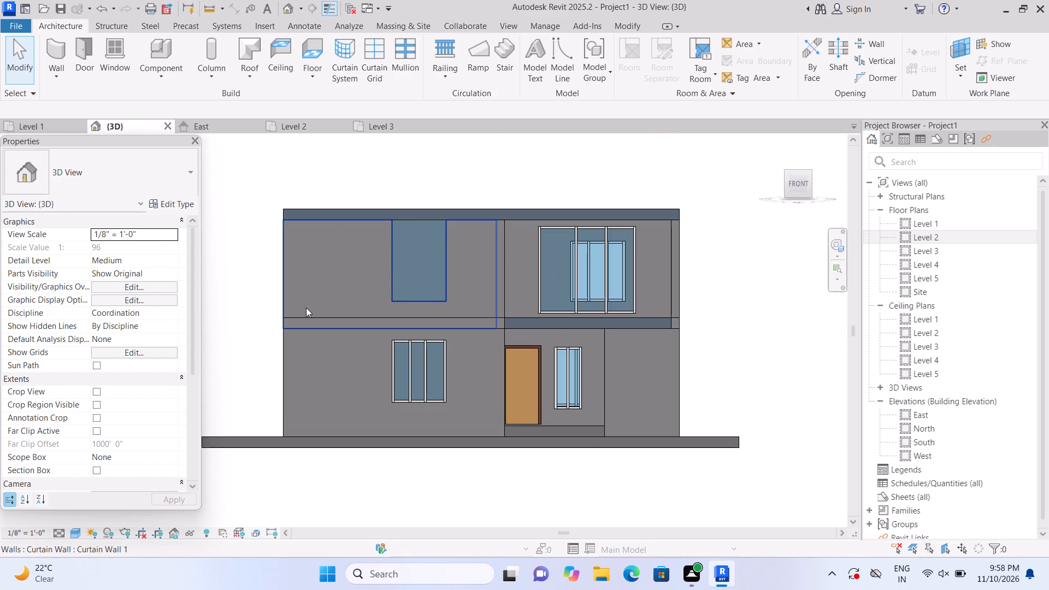
middle_drag(314, 308, 396, 304)
scroll(417, 306, up, 2)
scroll(423, 310, down, 2)
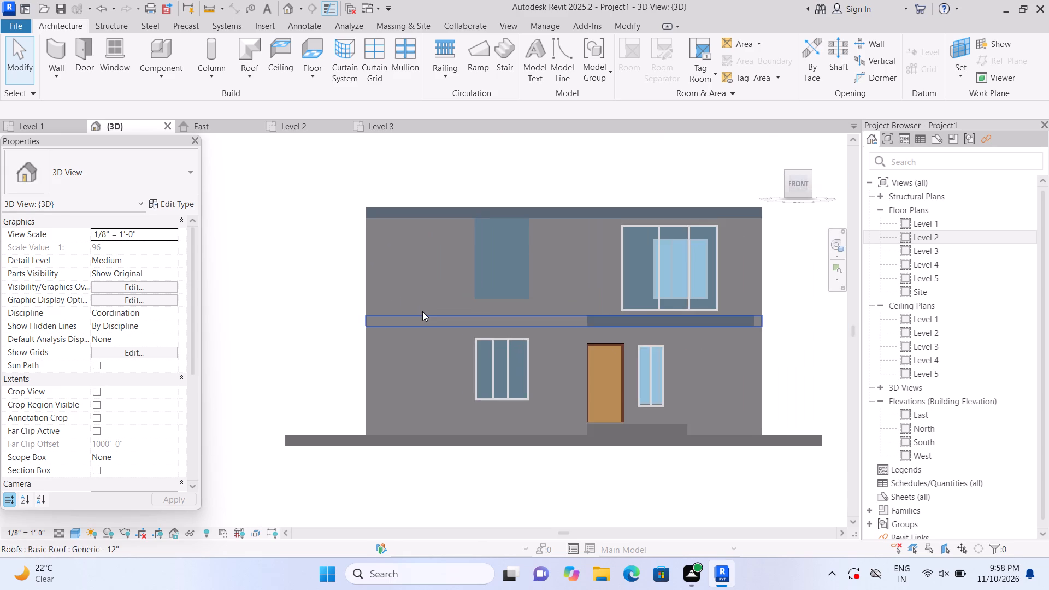
click(499, 251)
scroll(499, 251, up, 3)
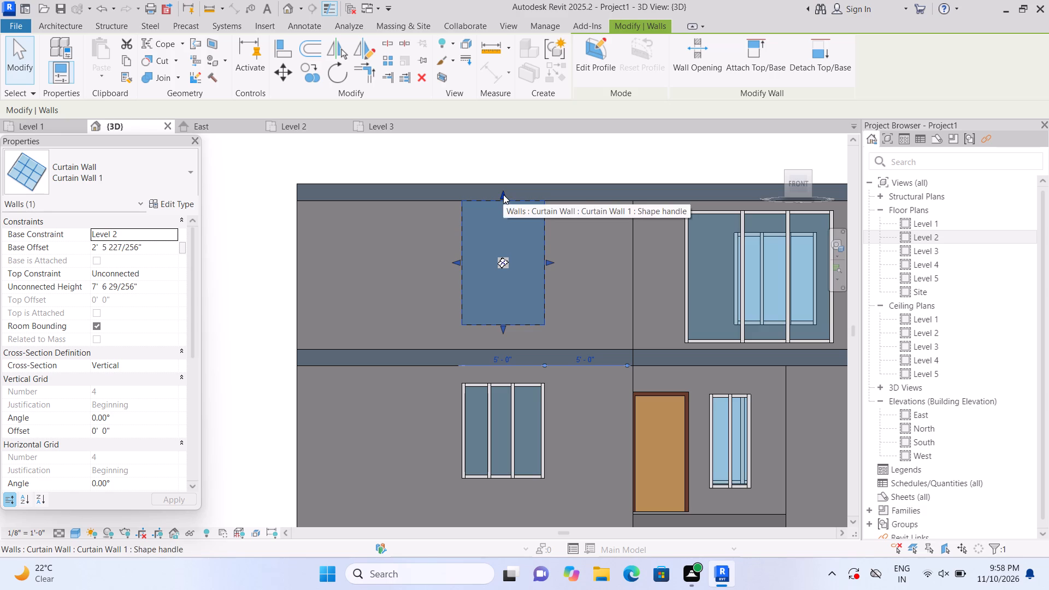
drag(503, 194, 513, 230)
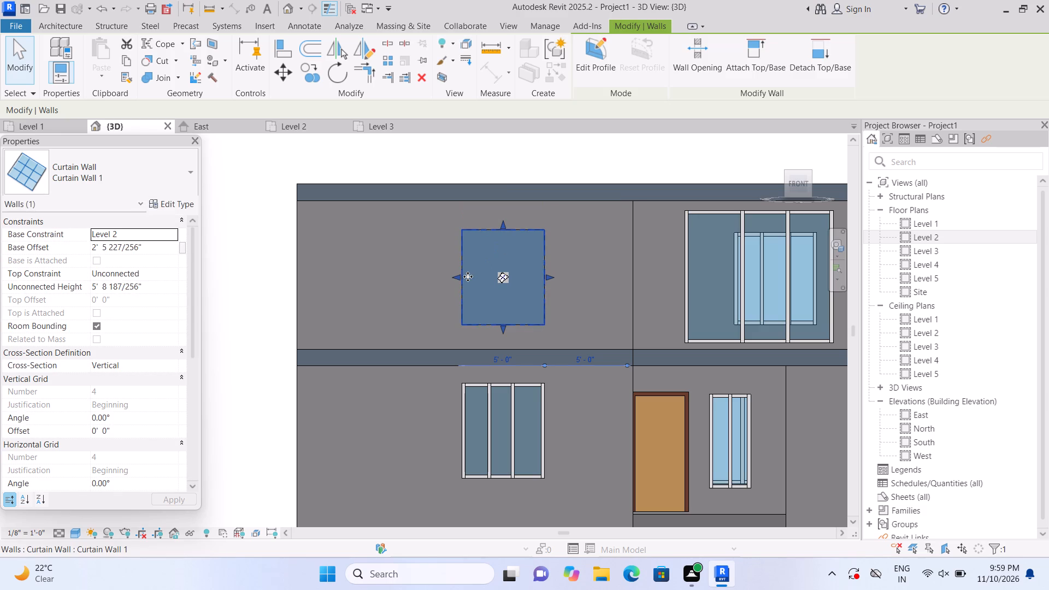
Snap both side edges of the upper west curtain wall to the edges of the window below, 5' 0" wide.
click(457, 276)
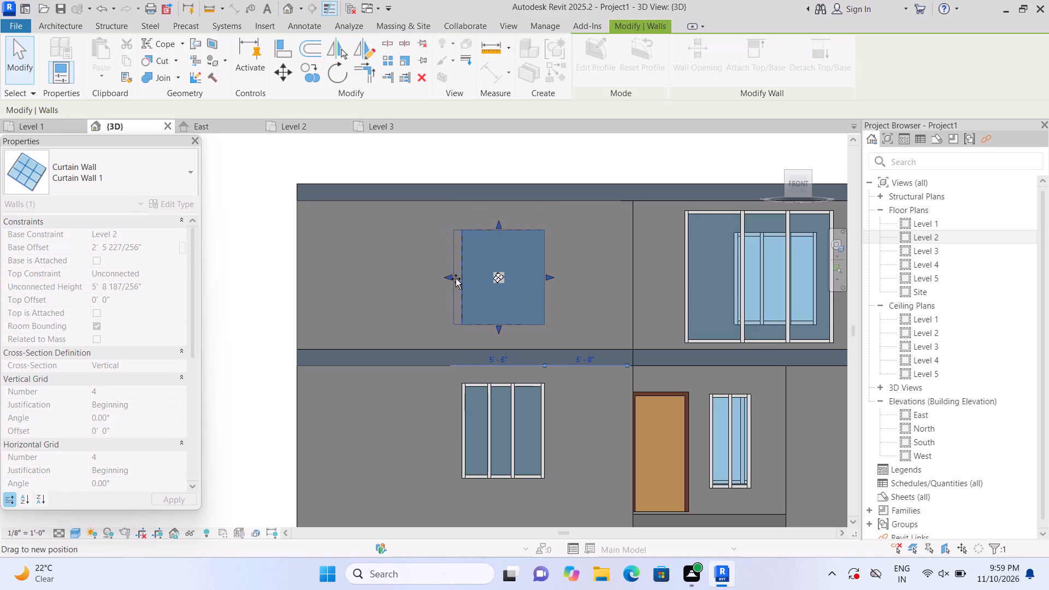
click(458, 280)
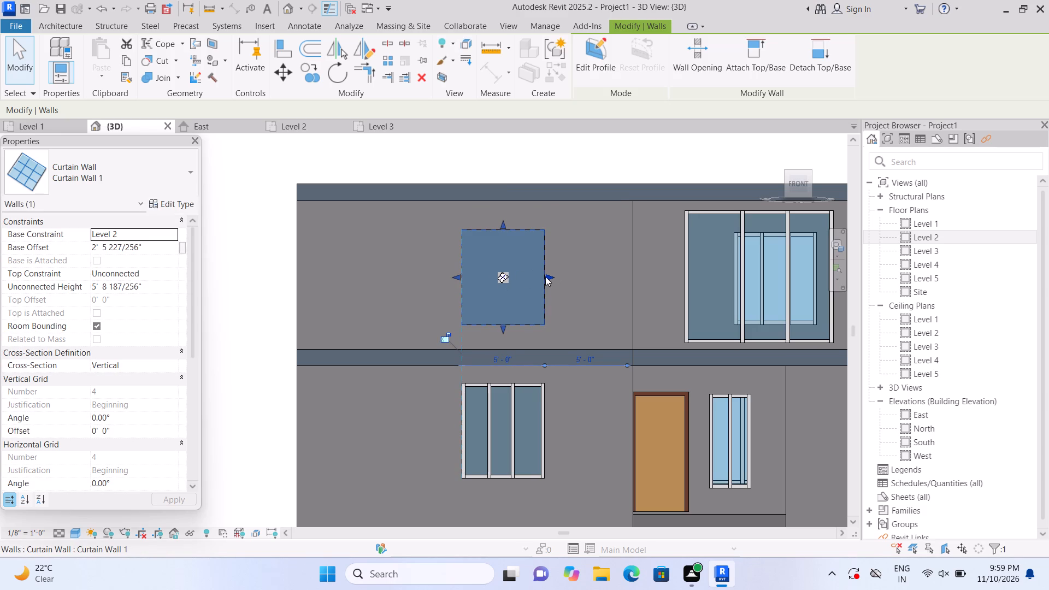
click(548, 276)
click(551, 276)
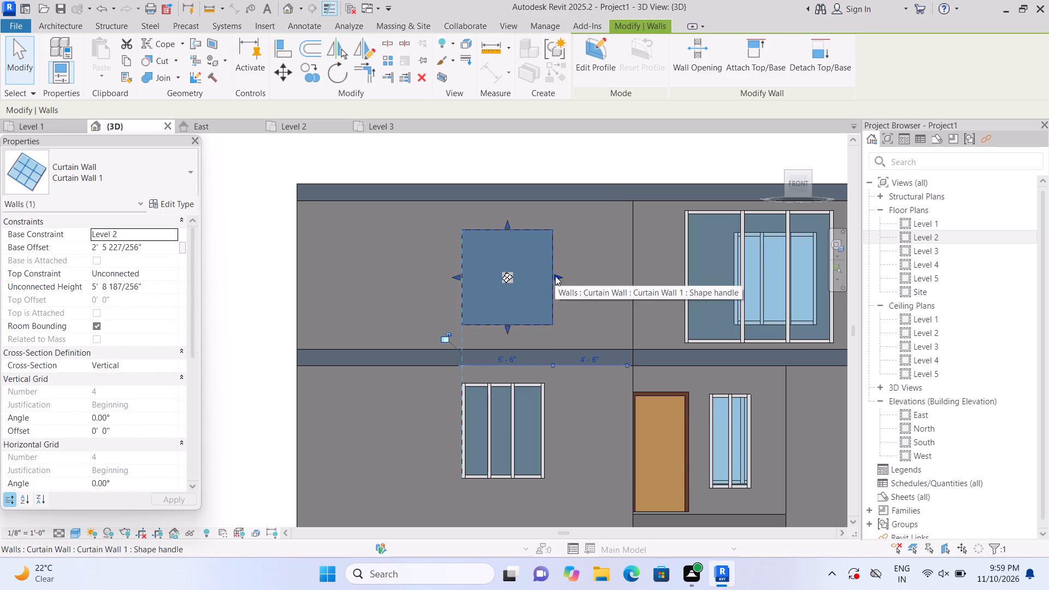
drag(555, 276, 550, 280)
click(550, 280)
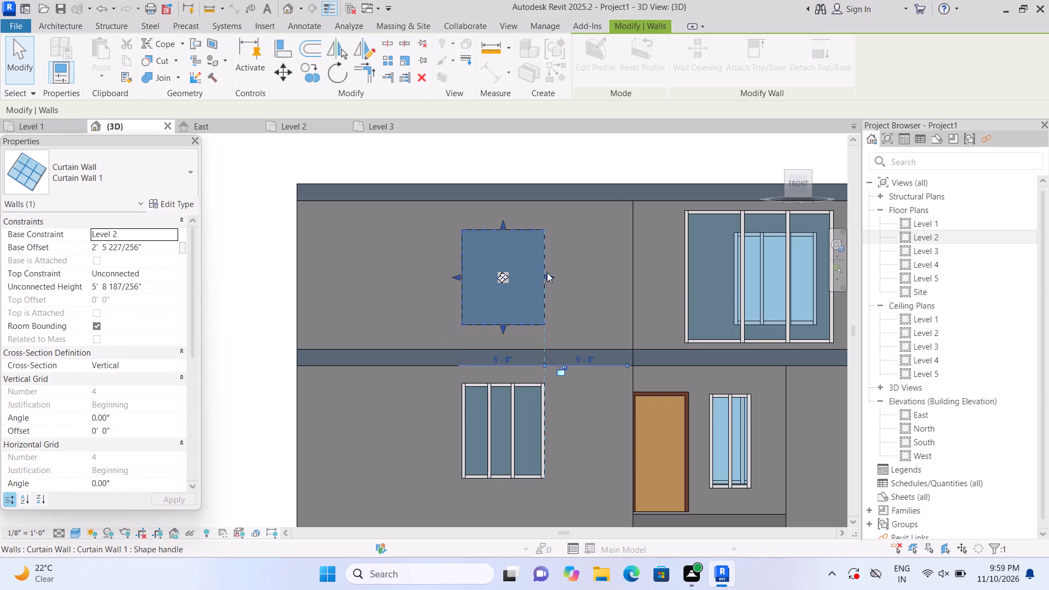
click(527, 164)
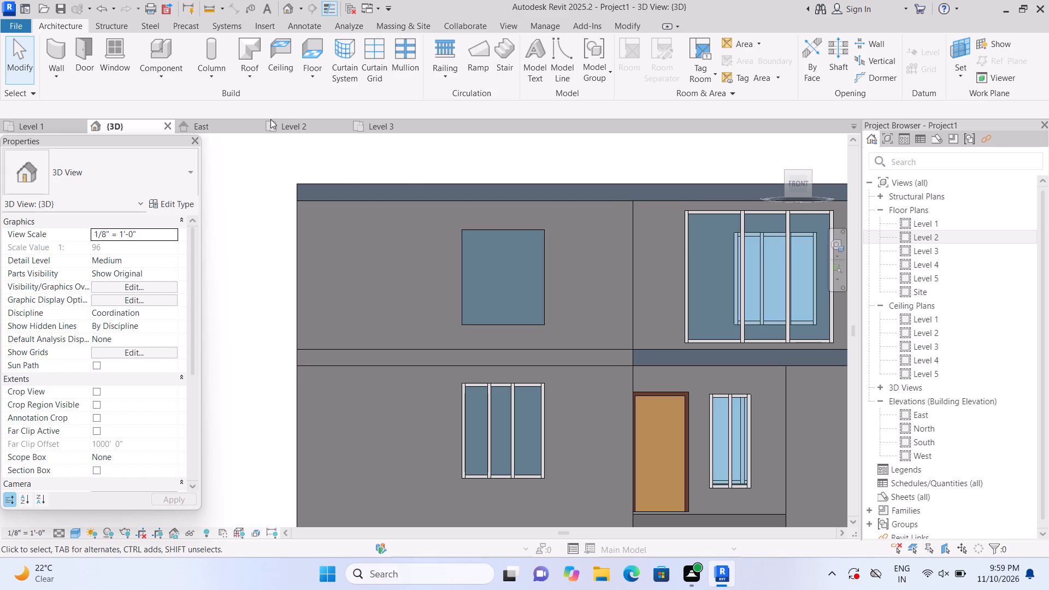
Divide the upper west curtain wall into three equal panels with two vertical curtain grid lines spaced 1' 8" apart.
click(367, 68)
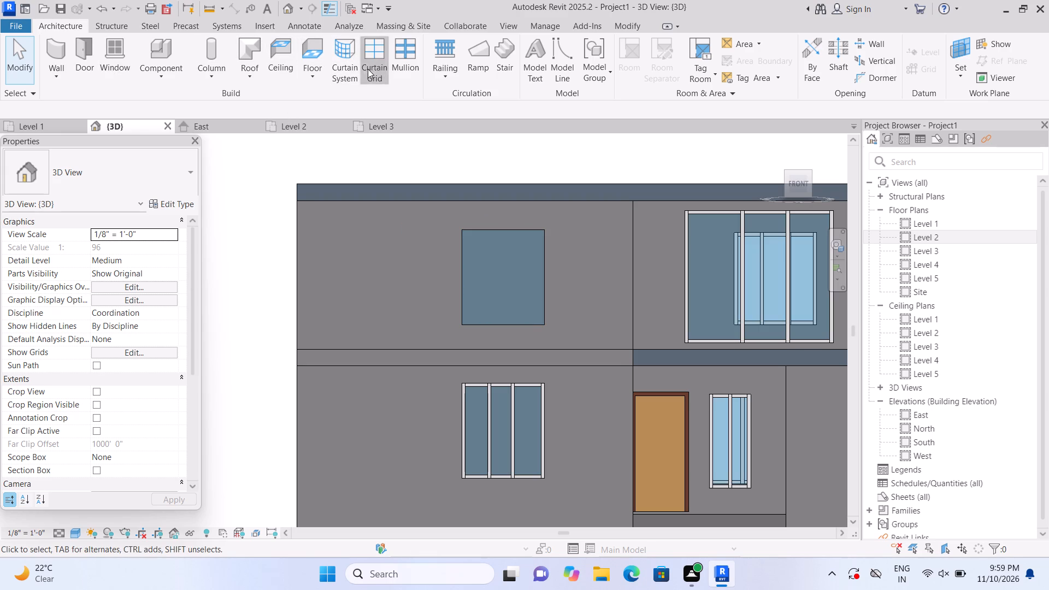
scroll(487, 259, up, 1)
click(490, 237)
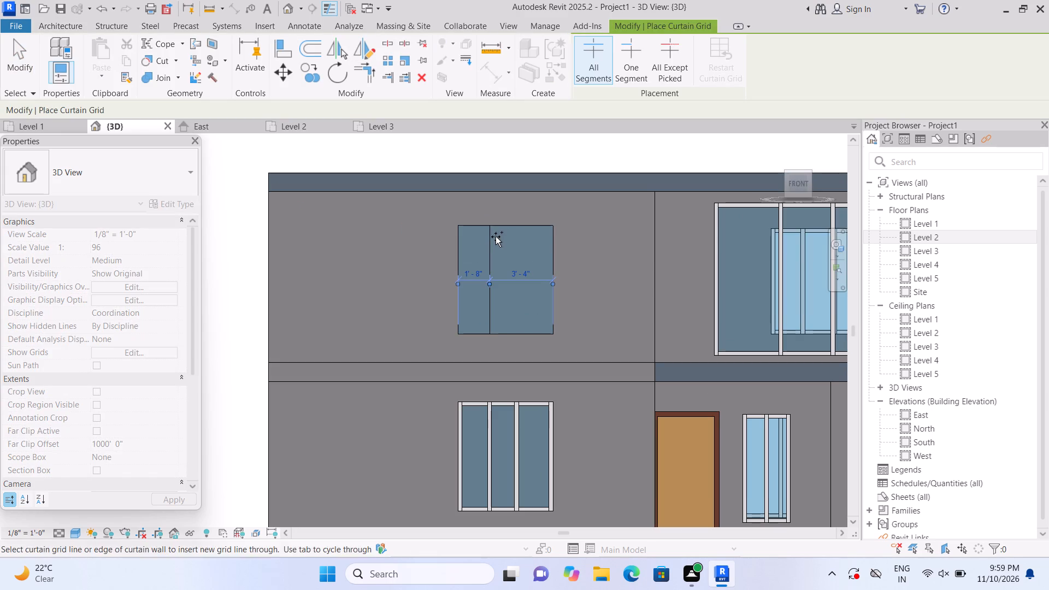
click(519, 238)
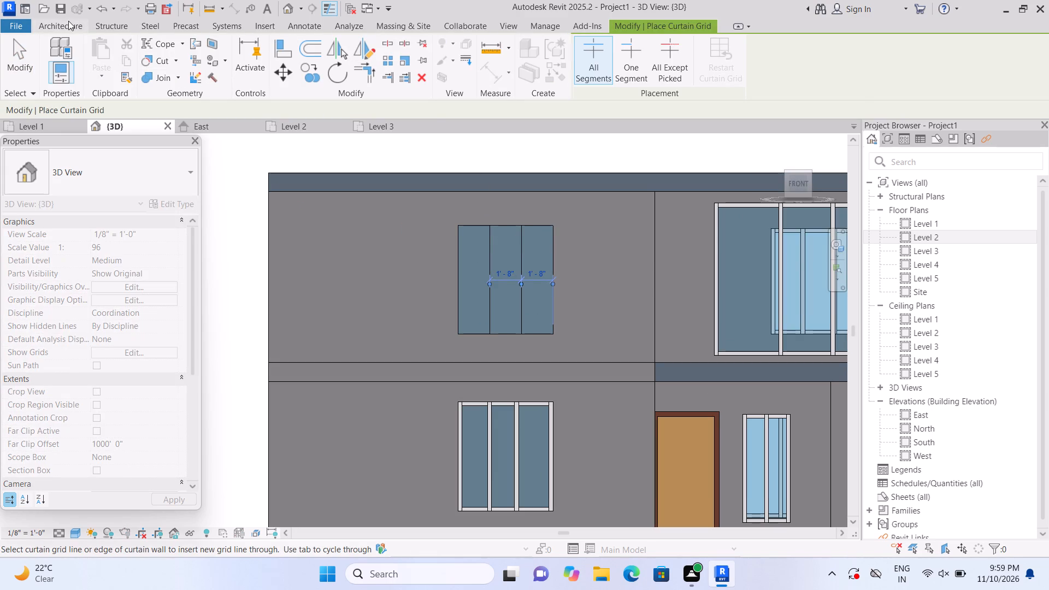
Place 2.5" x 5" rectangular mullions on the upper west curtain wall's two vertical grid lines and all four border edges.
click(68, 21)
click(400, 72)
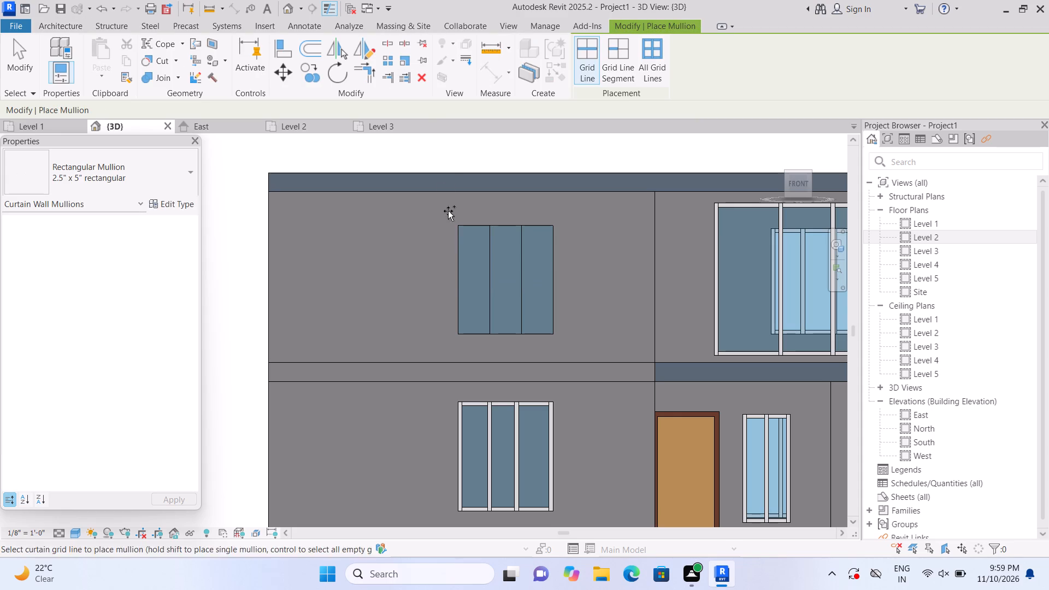
click(469, 269)
click(491, 268)
click(519, 267)
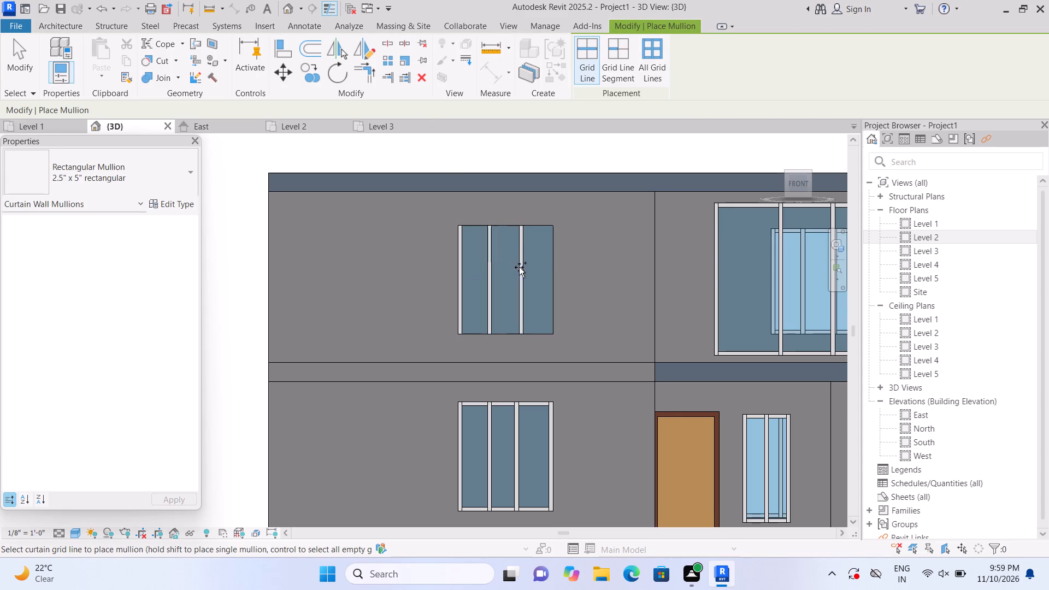
click(511, 231)
click(555, 256)
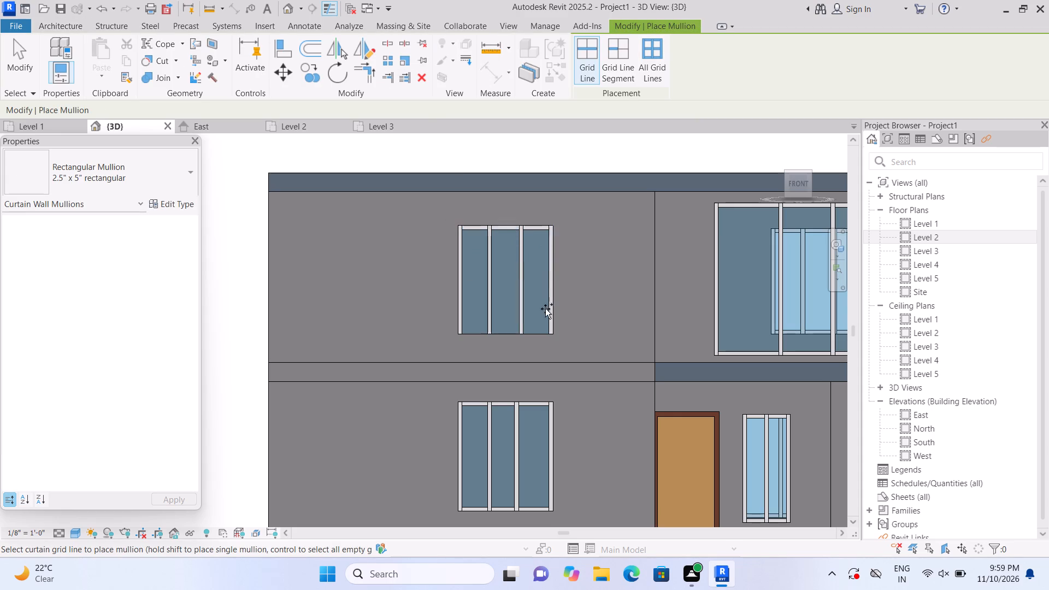
click(533, 336)
Examine the house's front and side facades from the 3D home view and other angles, checking the windows on both floors.
scroll(529, 326, down, 3)
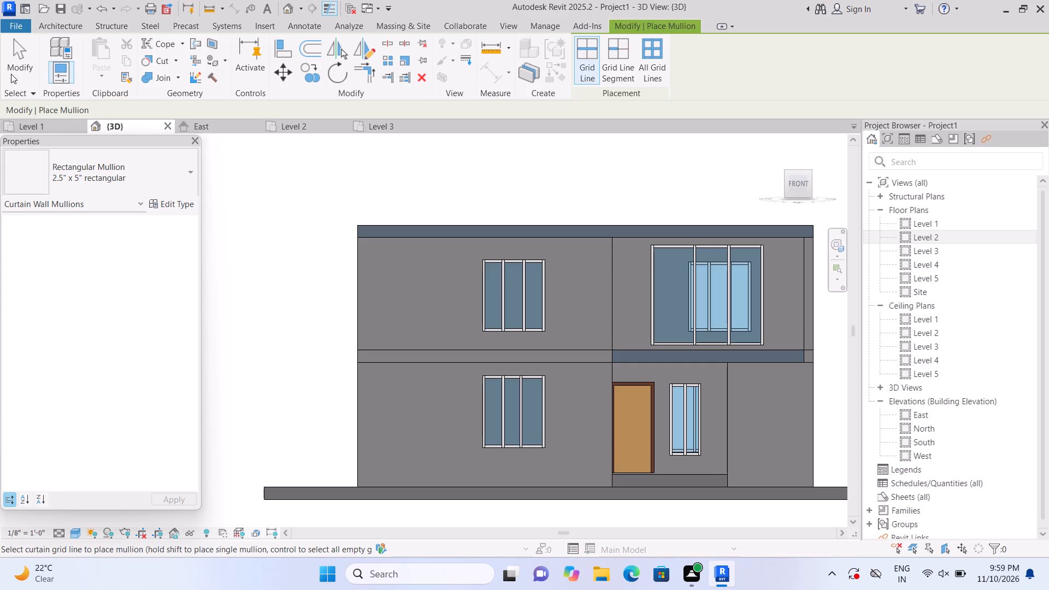
click(287, 6)
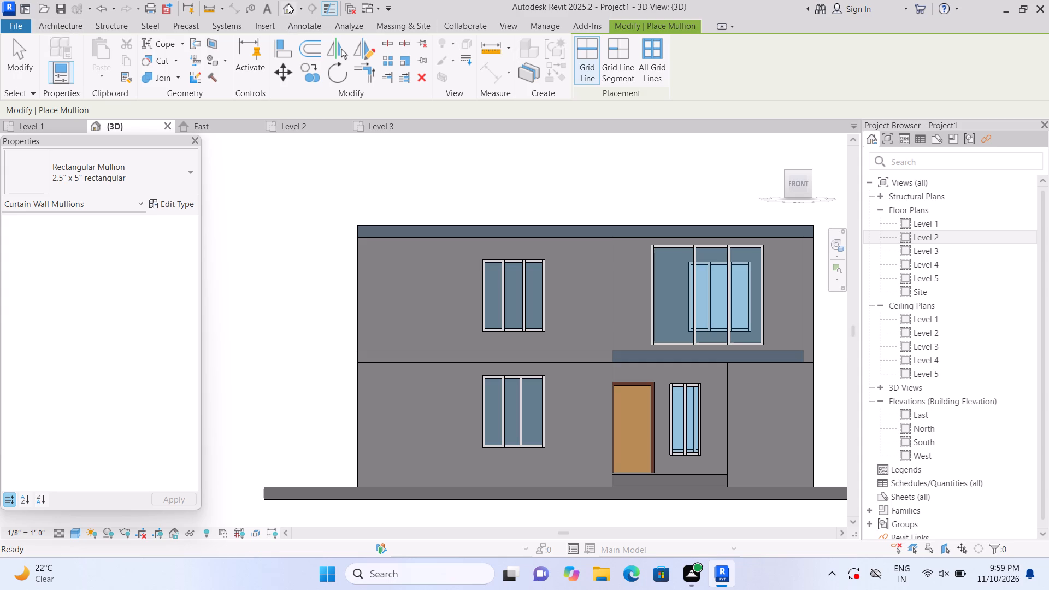
click(290, 5)
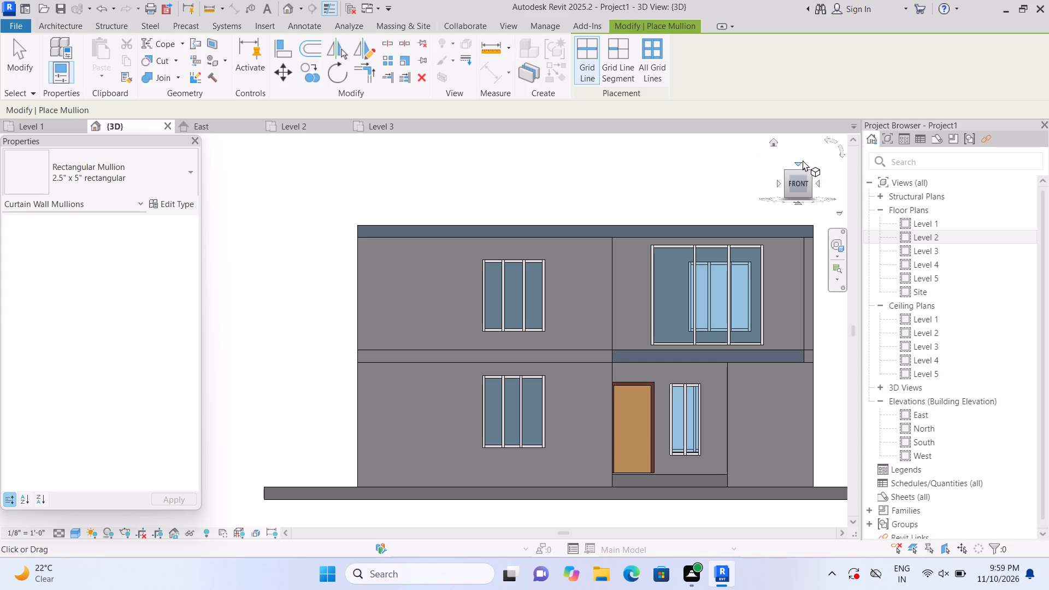
click(774, 144)
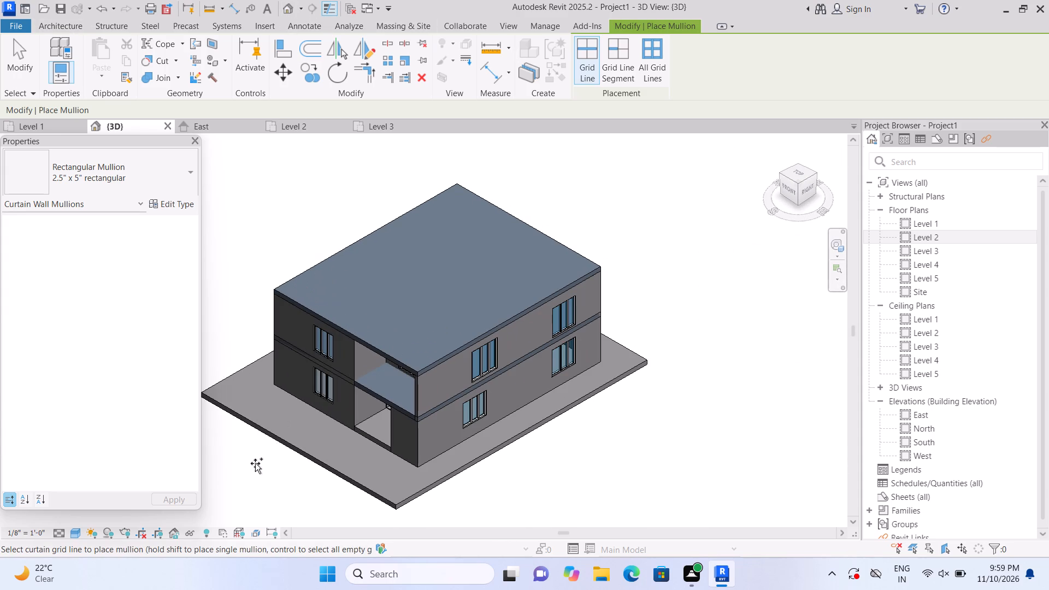
key(Escape)
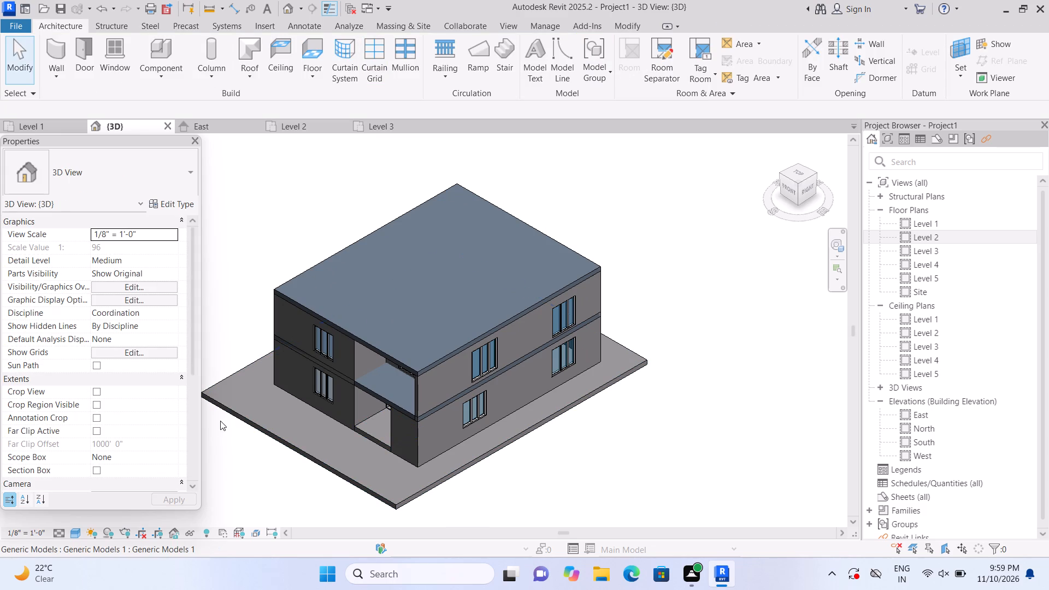
middle_drag(252, 452, 313, 428)
scroll(329, 460, up, 1)
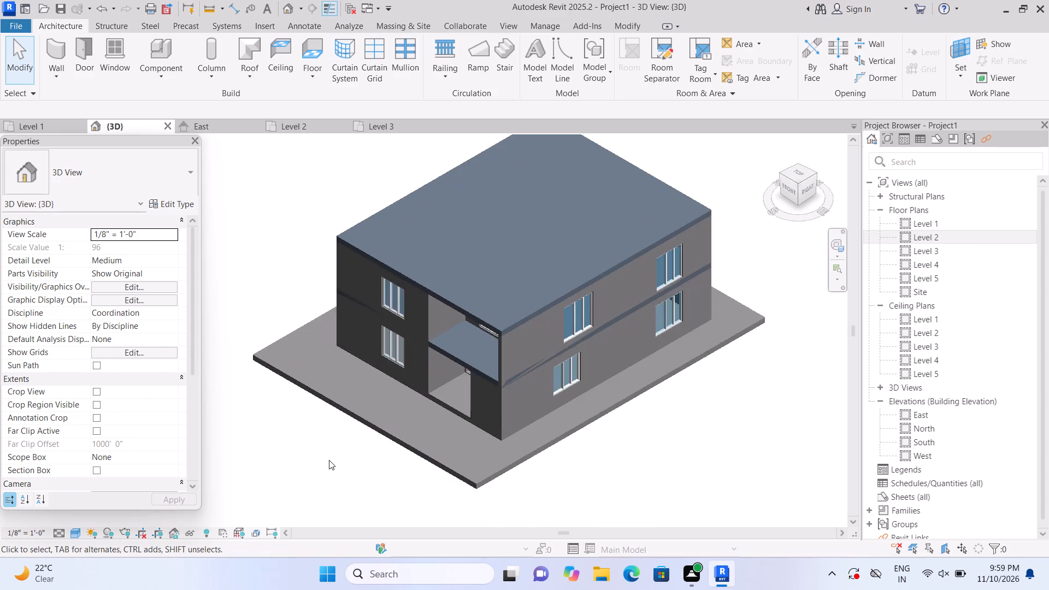
scroll(329, 460, up, 1)
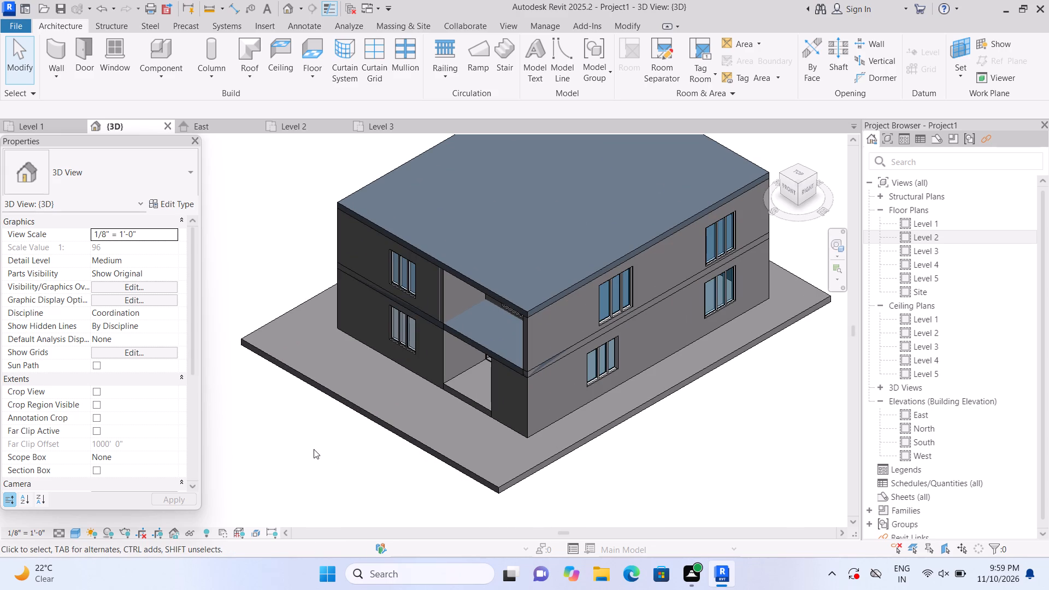
scroll(494, 459, up, 3)
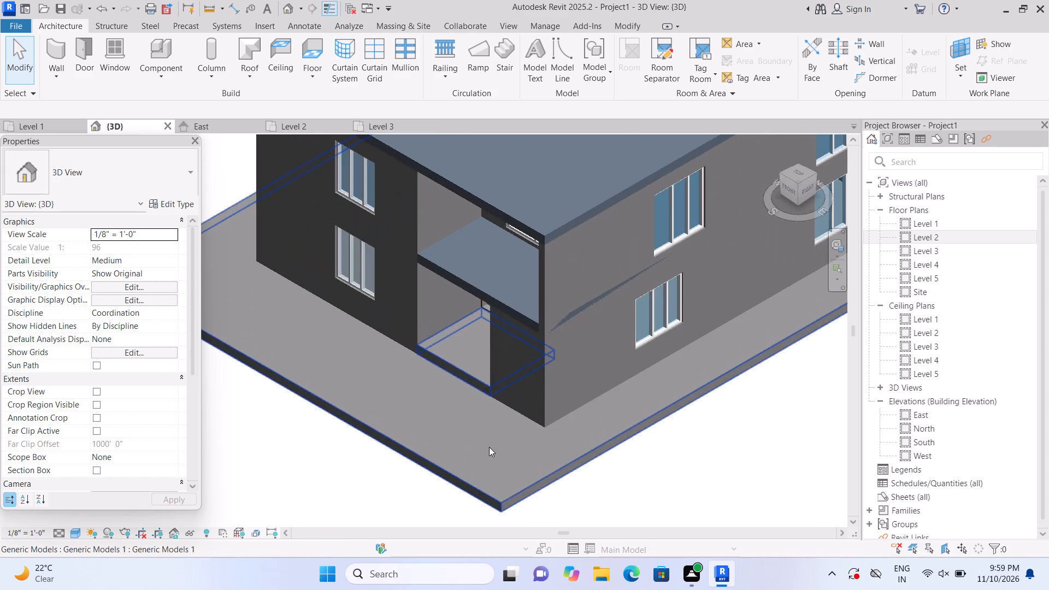
scroll(487, 442, up, 1)
scroll(276, 389, down, 3)
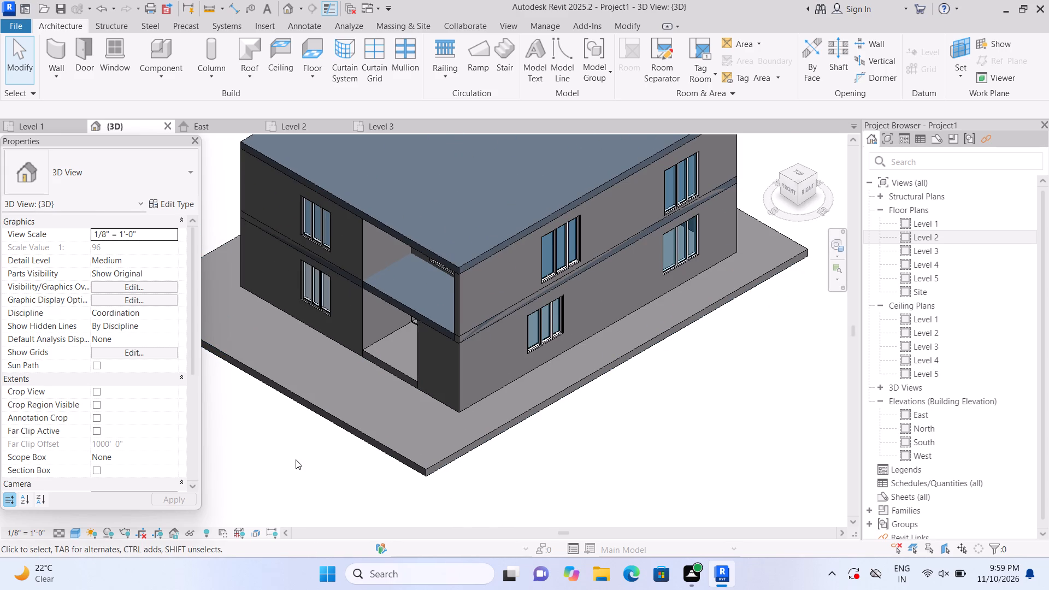
scroll(346, 305, up, 5)
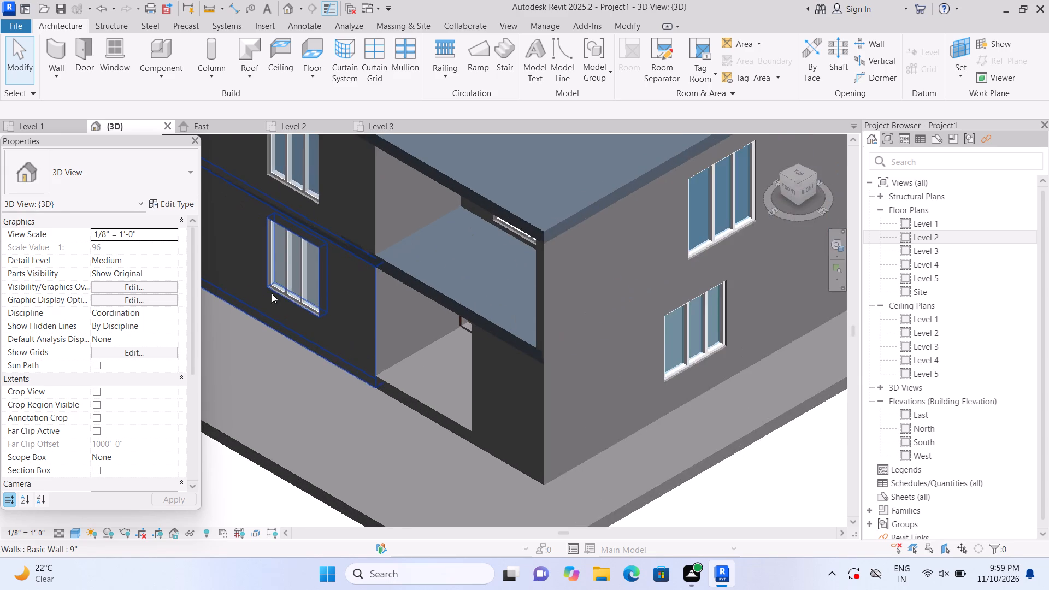
scroll(79, 173, down, 2)
scroll(344, 381, down, 8)
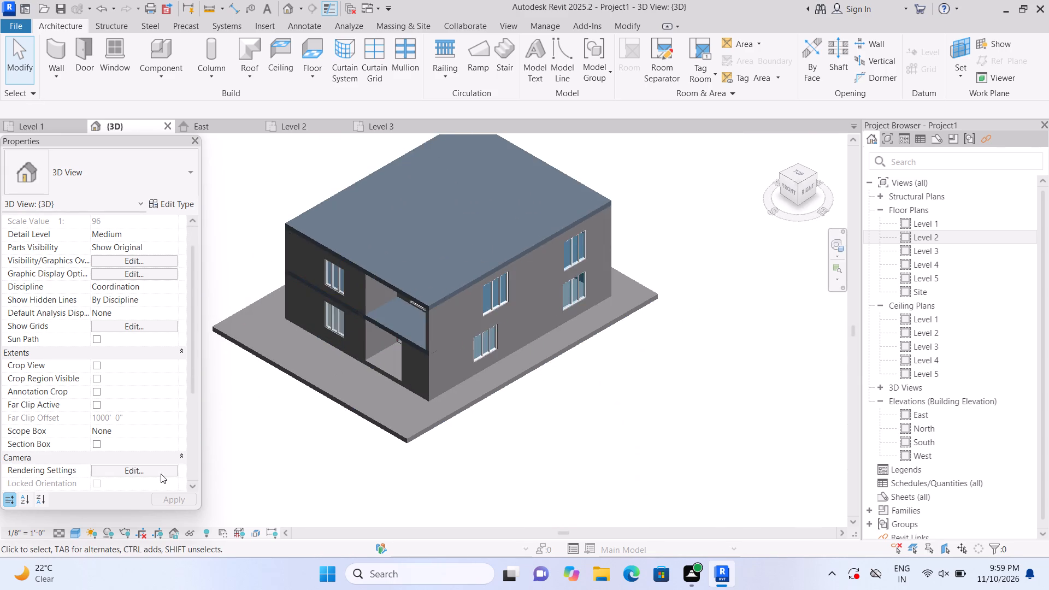
middle_drag(213, 460, 492, 470)
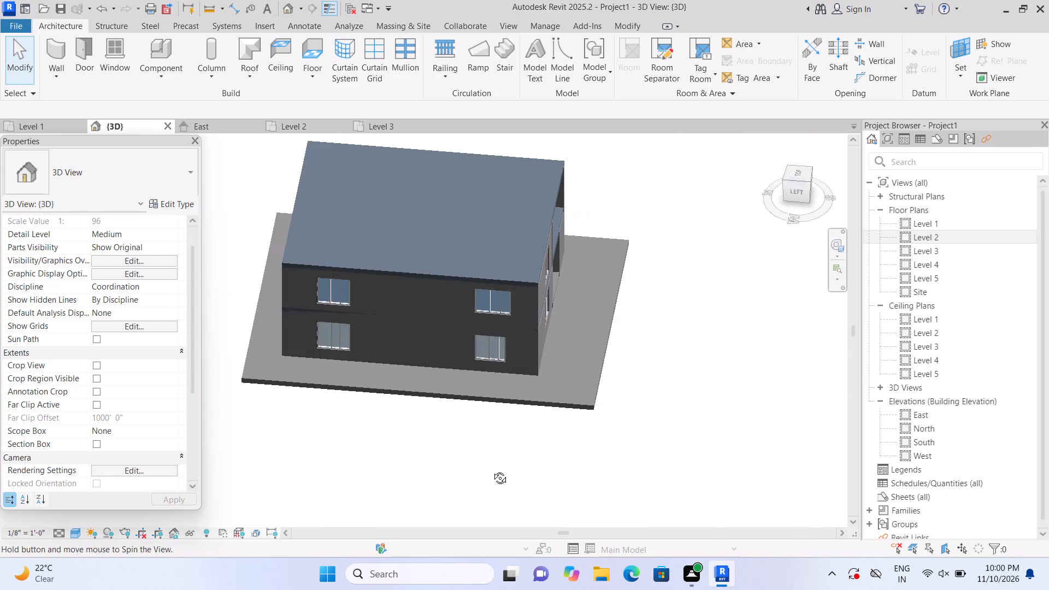
middle_drag(492, 470, 396, 487)
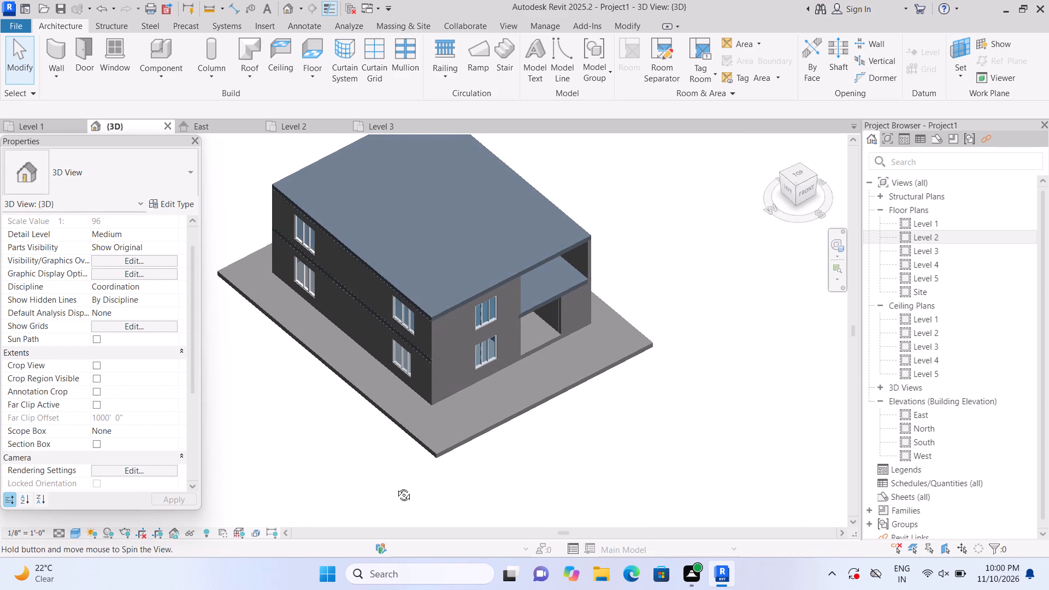
middle_drag(396, 487, 405, 491)
scroll(525, 392, up, 7)
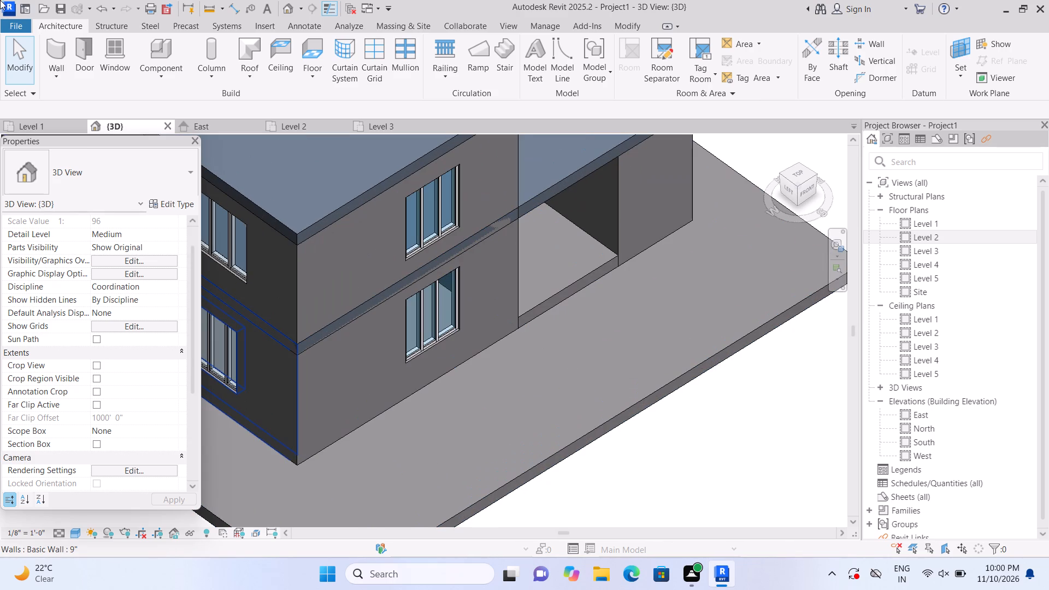
Start a new in-place model component in the Generic Models category, keeping the suggested name.
click(163, 82)
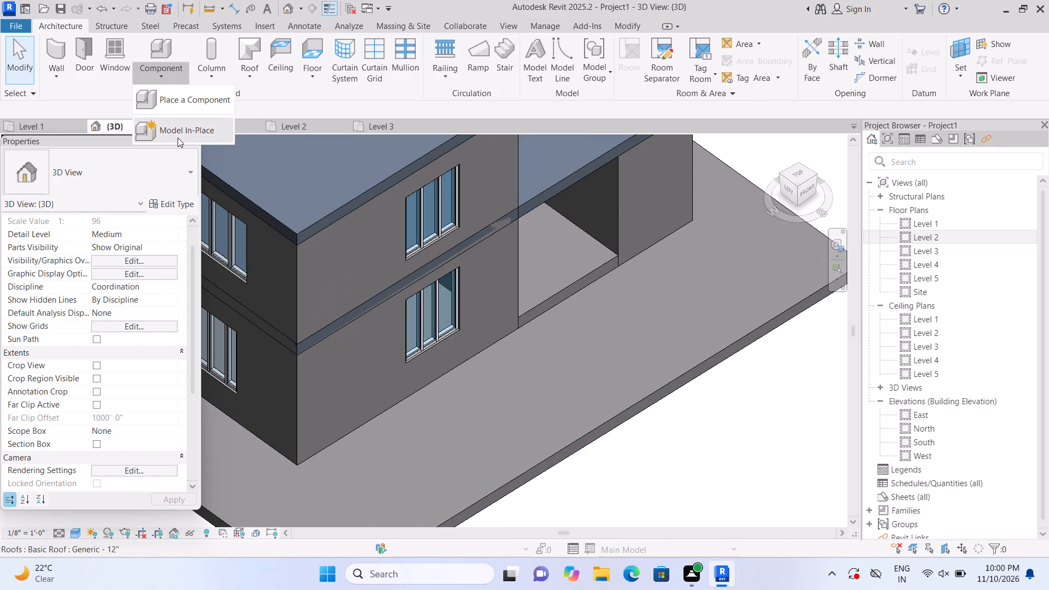
click(175, 131)
scroll(526, 277, down, 6)
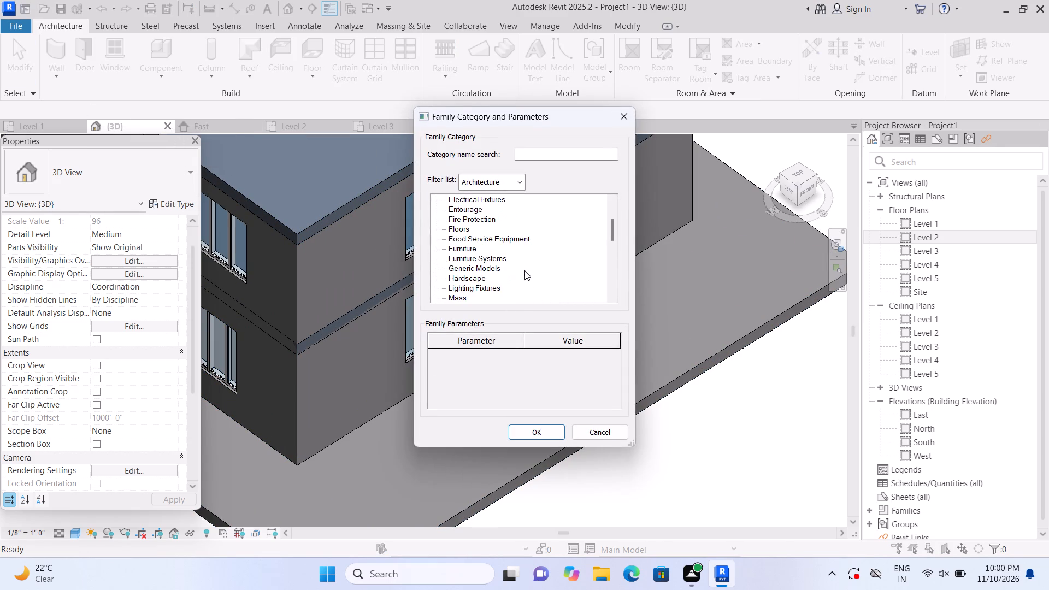
click(490, 269)
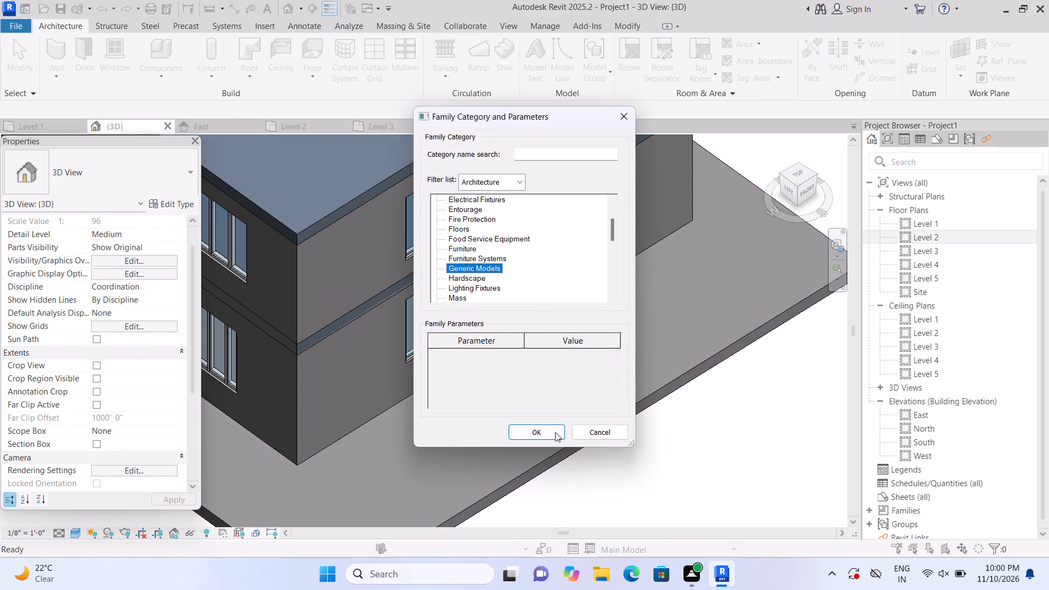
click(552, 429)
click(539, 299)
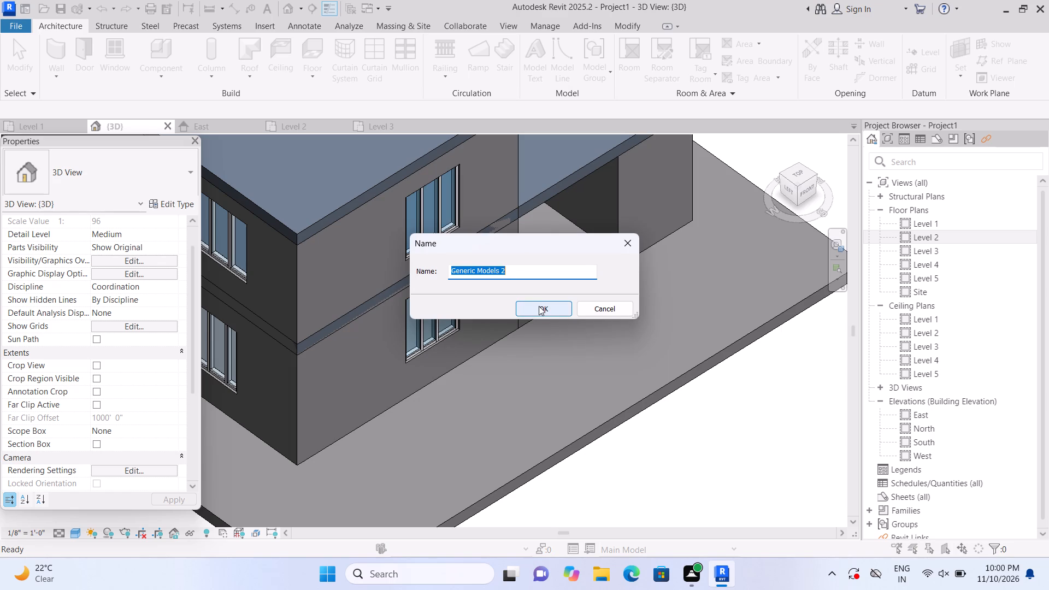
click(539, 306)
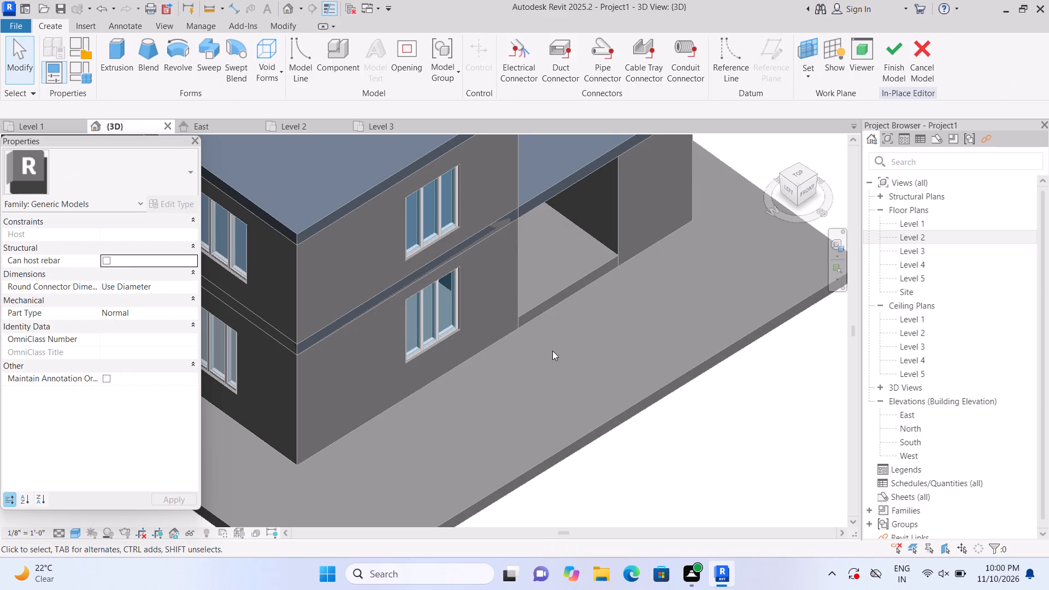
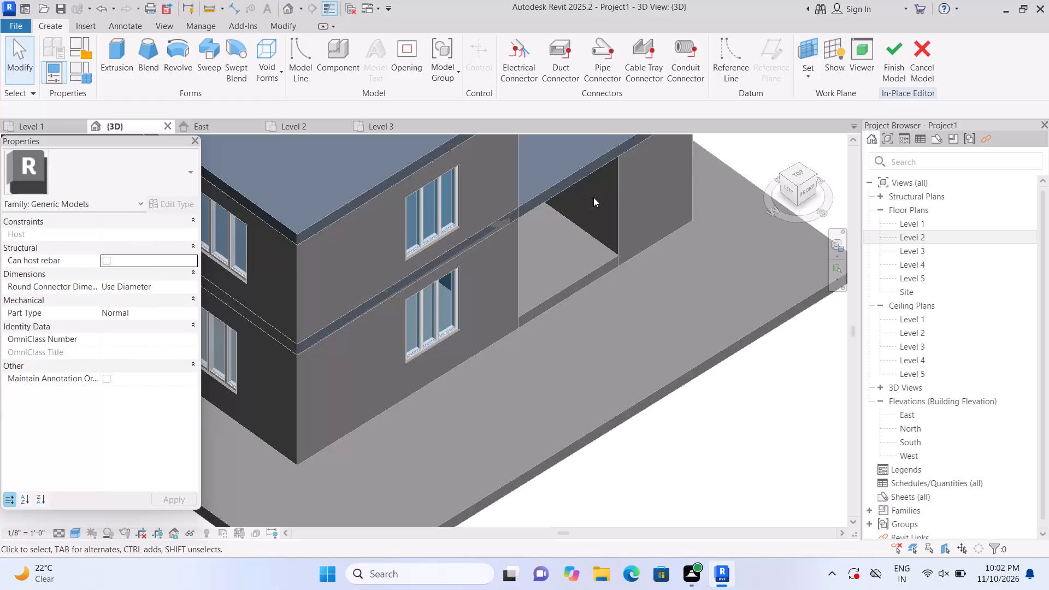
Extrude a rectangle about 9'-3" by 1'-0" to a 1'-0" depth, sketched on the slab's front edge face at the wall opening.
scroll(605, 220, up, 6)
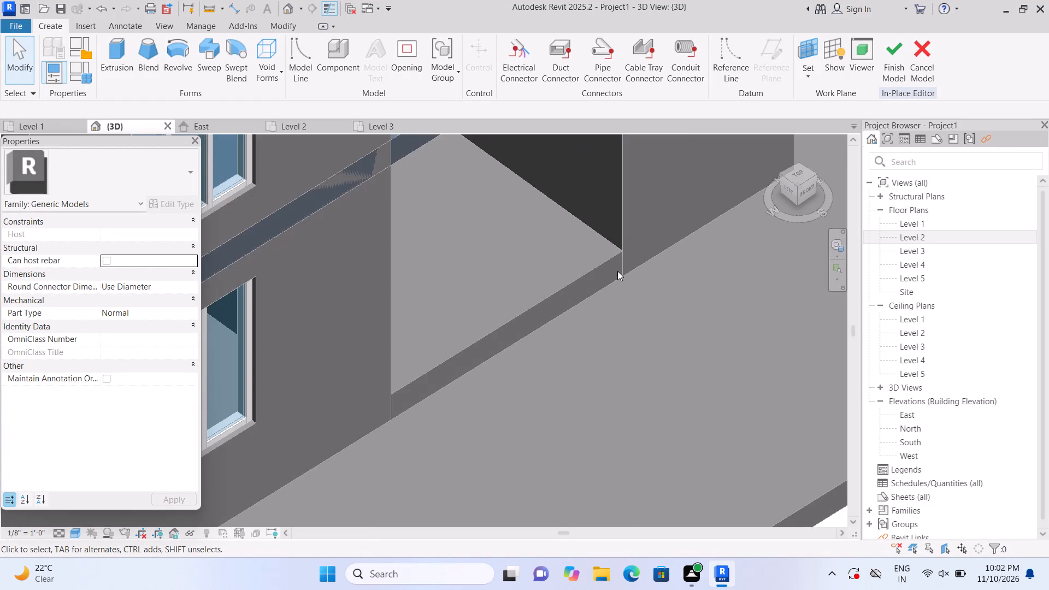
scroll(617, 271, down, 2)
click(115, 70)
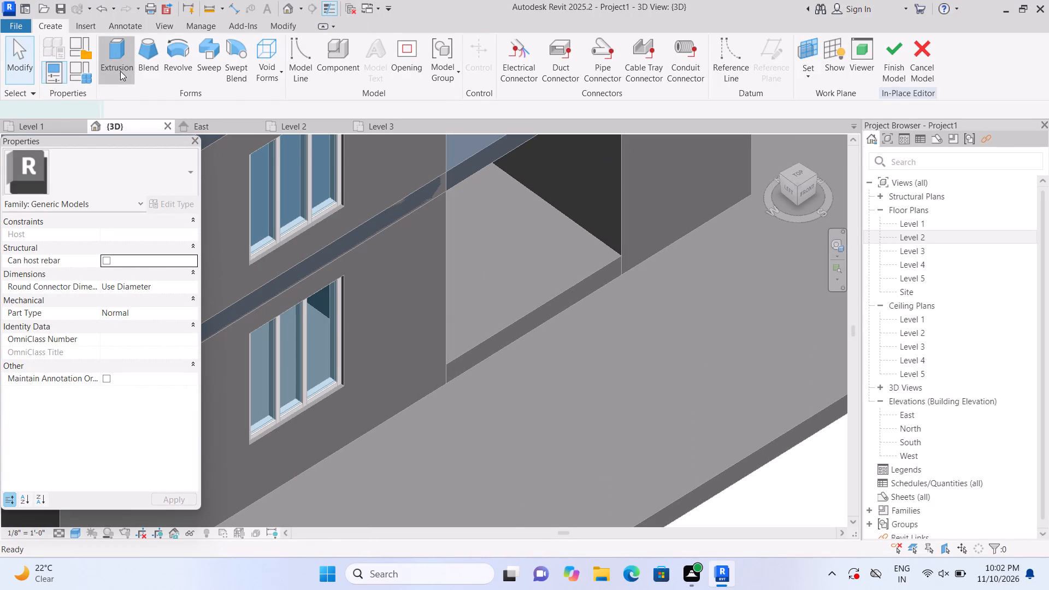
click(705, 76)
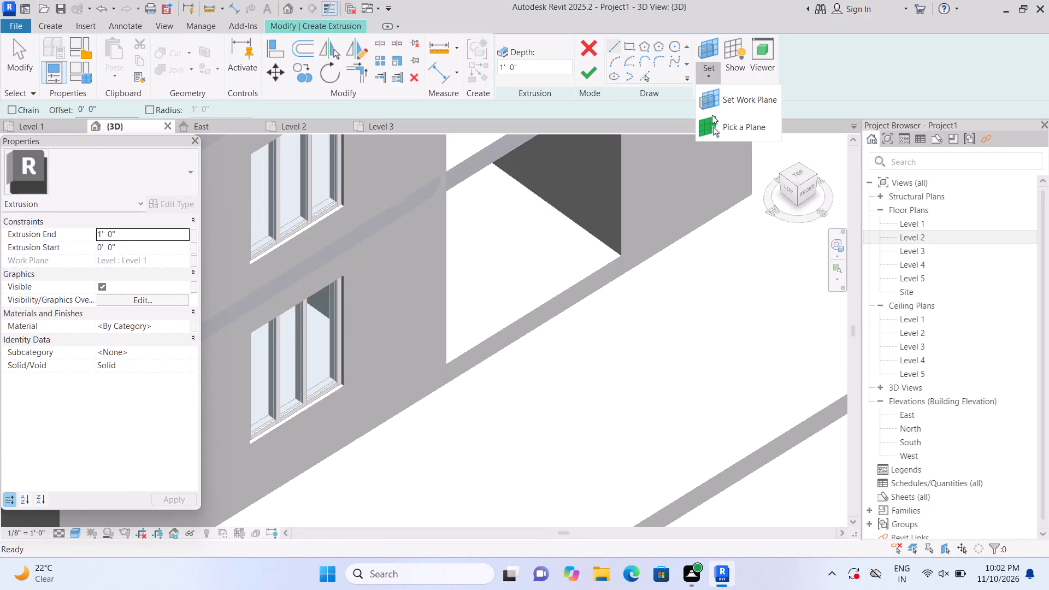
click(716, 127)
scroll(670, 263, up, 4)
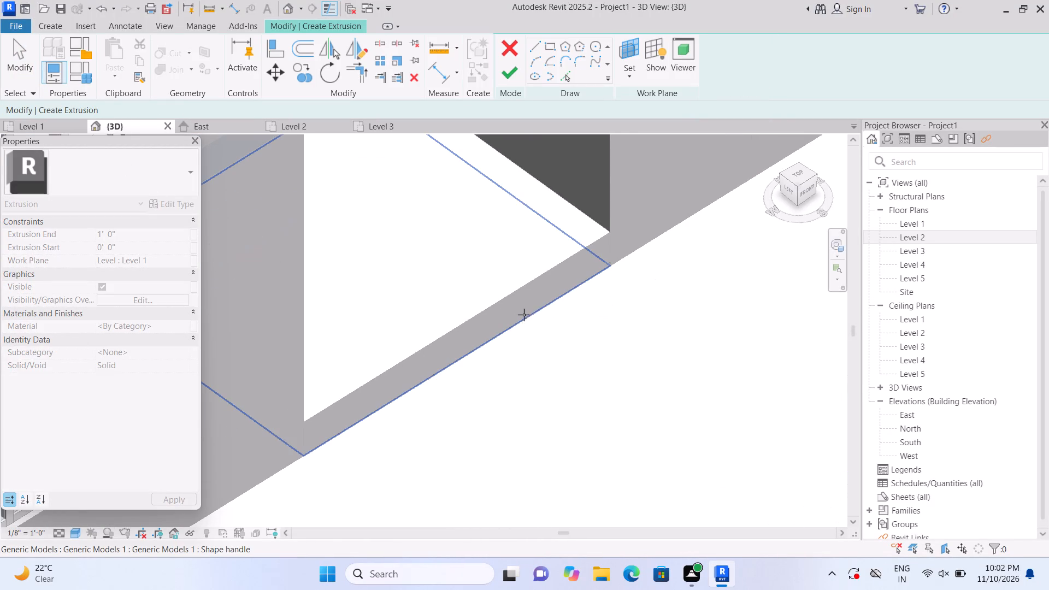
click(539, 293)
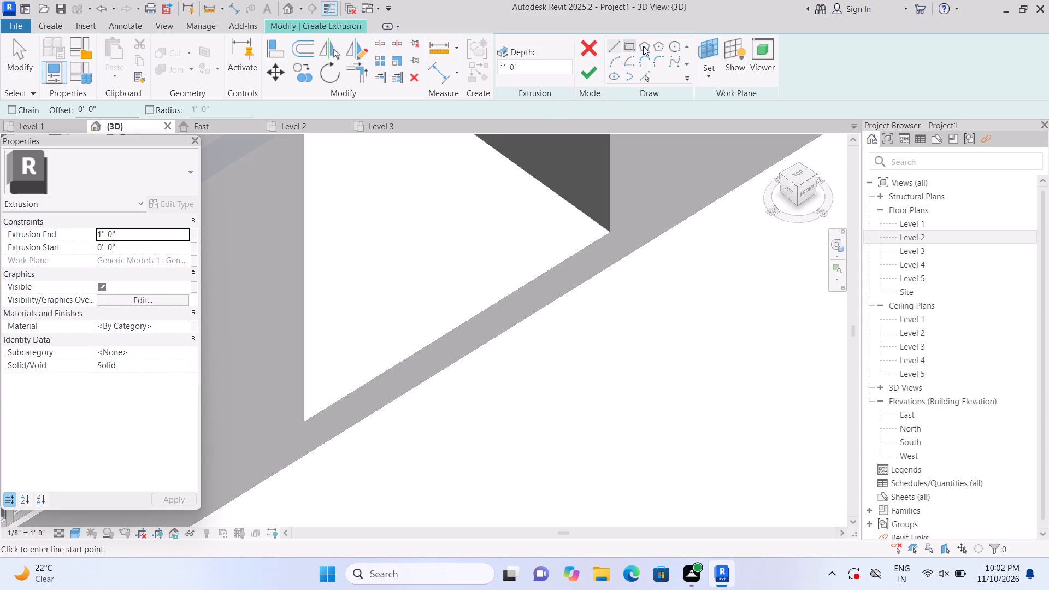
click(632, 51)
scroll(626, 138, down, 2)
scroll(622, 228, up, 4)
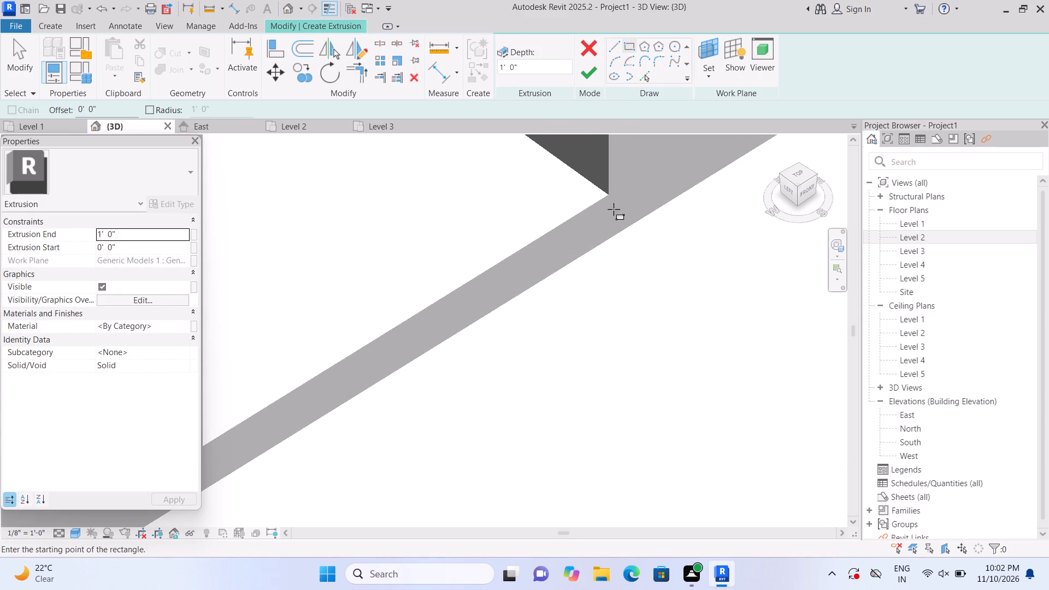
click(608, 196)
scroll(518, 297, down, 3)
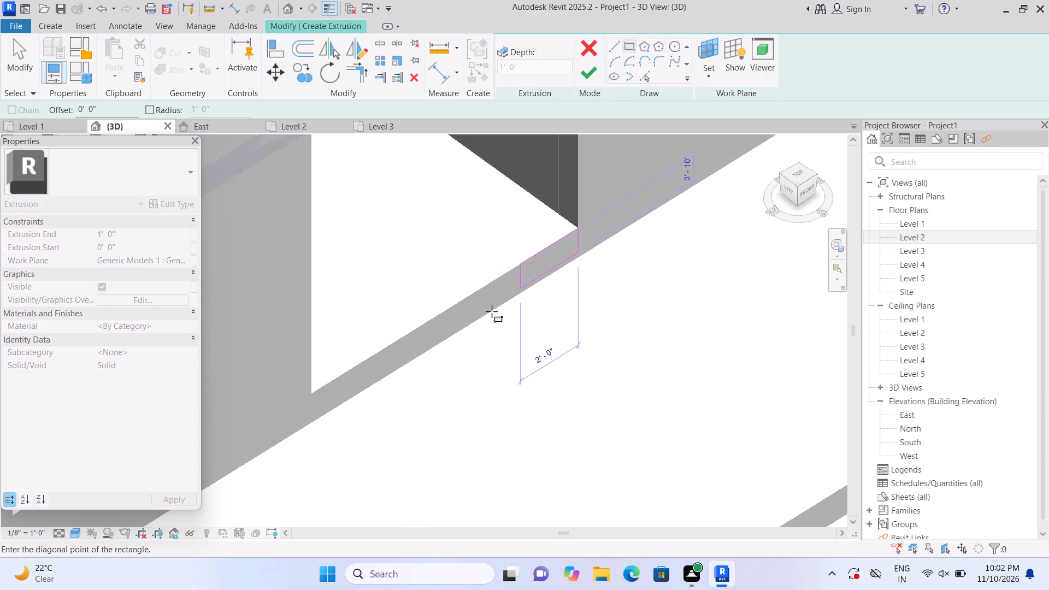
scroll(333, 390, up, 1)
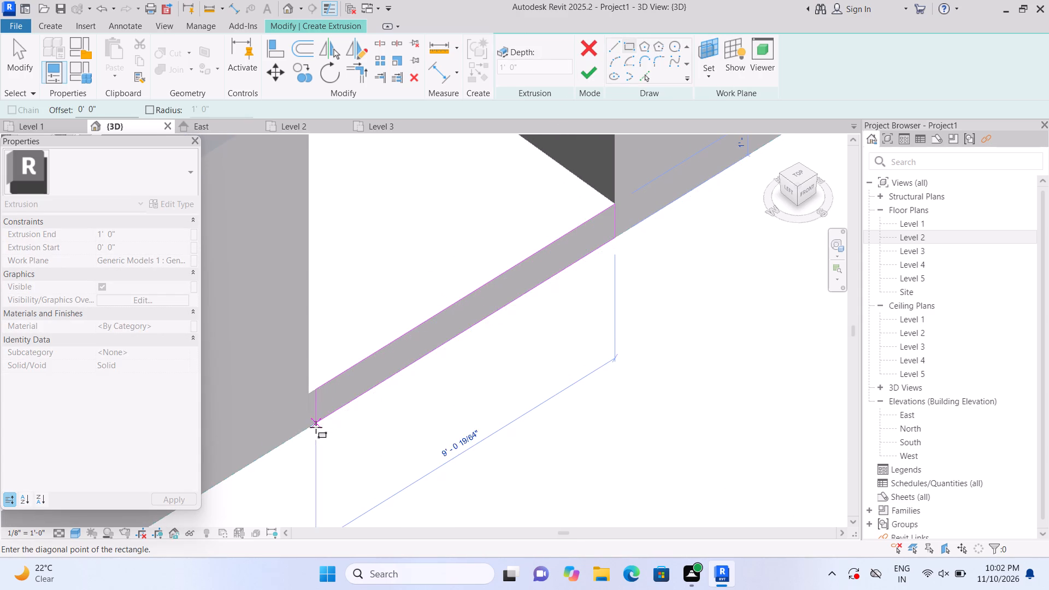
scroll(312, 430, up, 1)
click(311, 426)
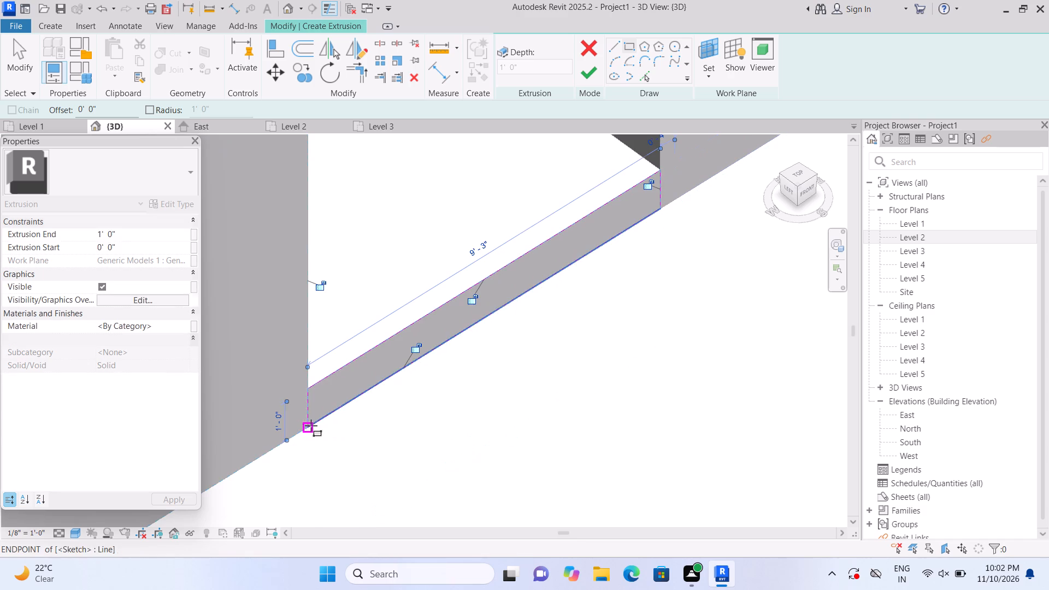
click(586, 74)
scroll(587, 156, down, 2)
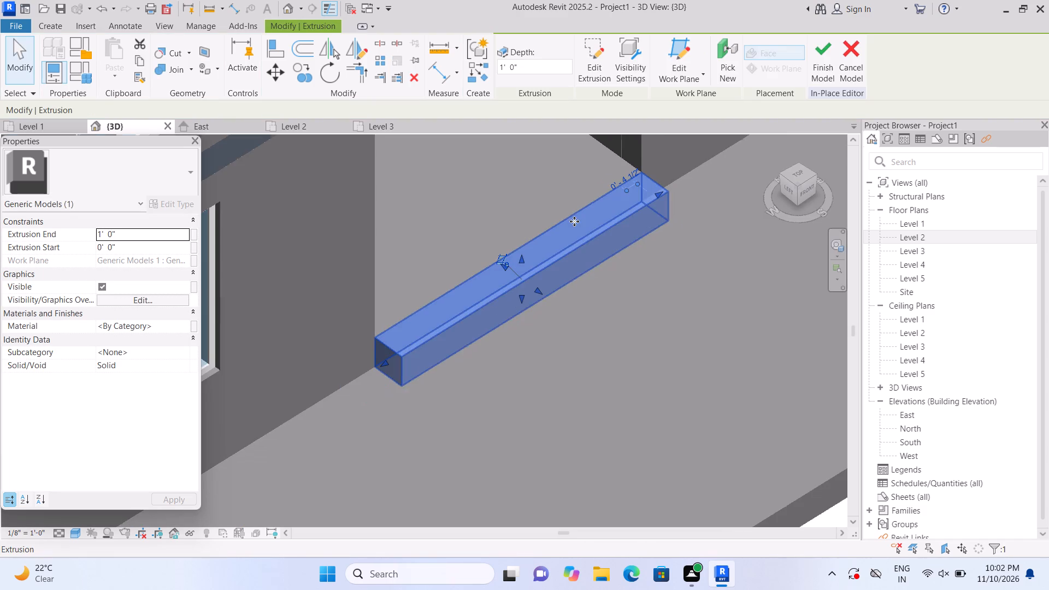
Stretch the new step block outward to a depth of about 1'-7 3/8" and lower its top face below the floor slab.
drag(537, 290, 551, 302)
drag(528, 262, 531, 281)
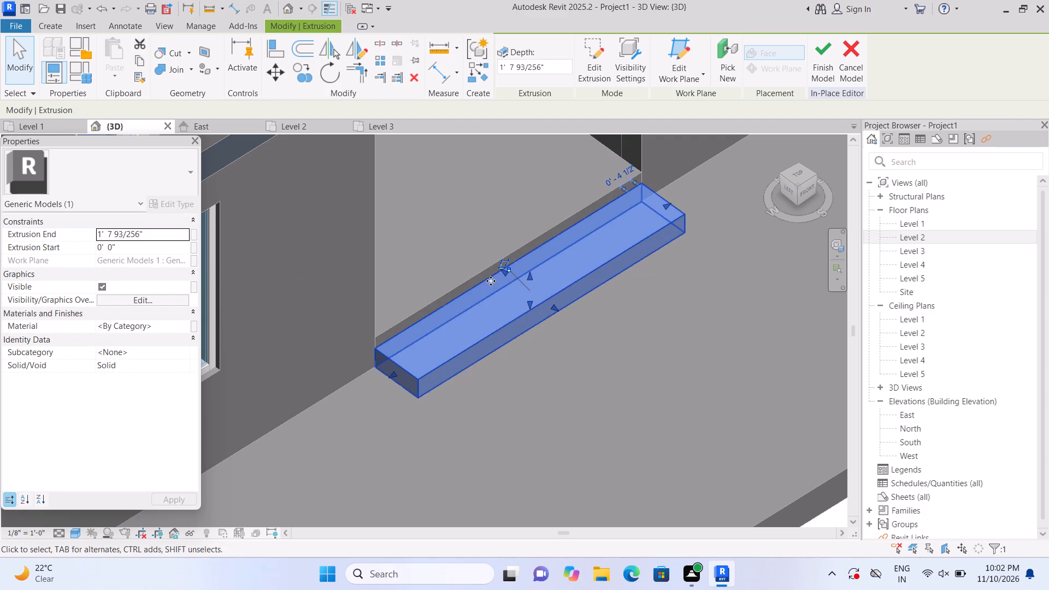
scroll(496, 289, up, 1)
key(Escape)
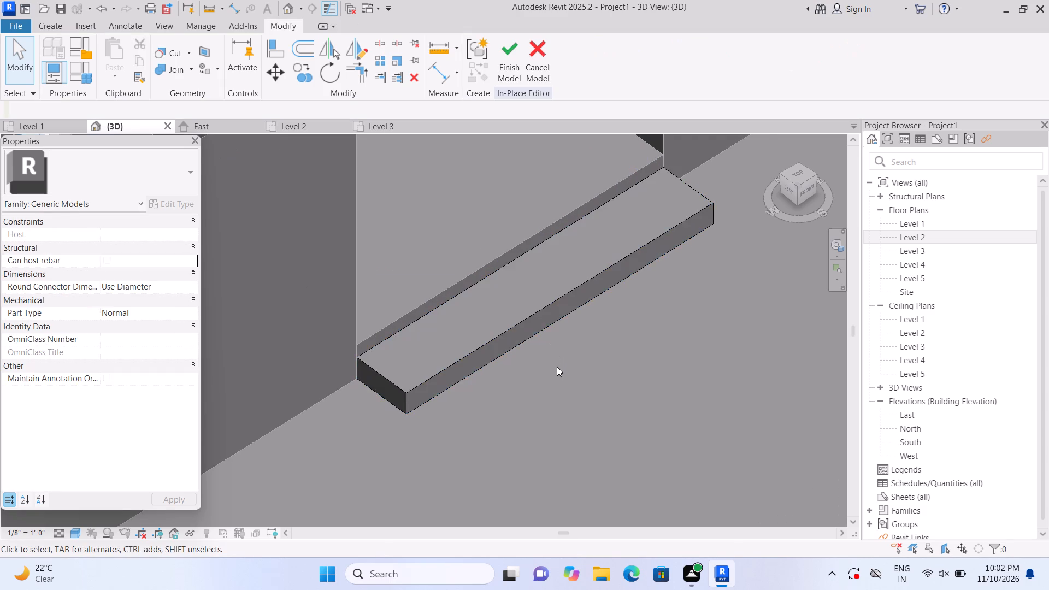
Lower the step block's top face slightly further, to a block height of about 6 7/8".
scroll(557, 367, down, 1)
scroll(550, 325, up, 3)
click(548, 320)
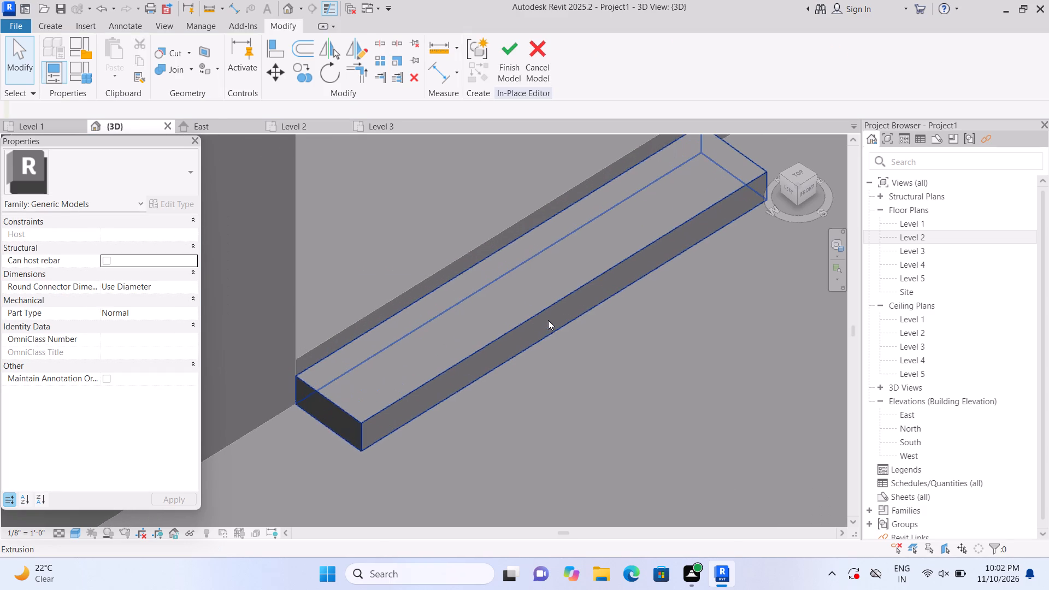
drag(531, 266, 531, 272)
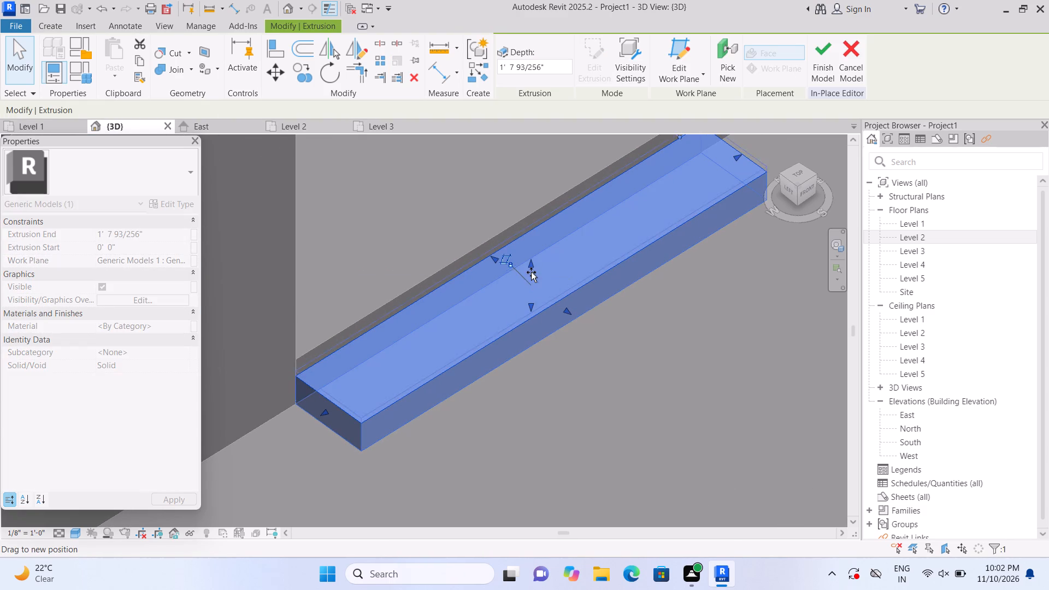
drag(531, 272, 532, 276)
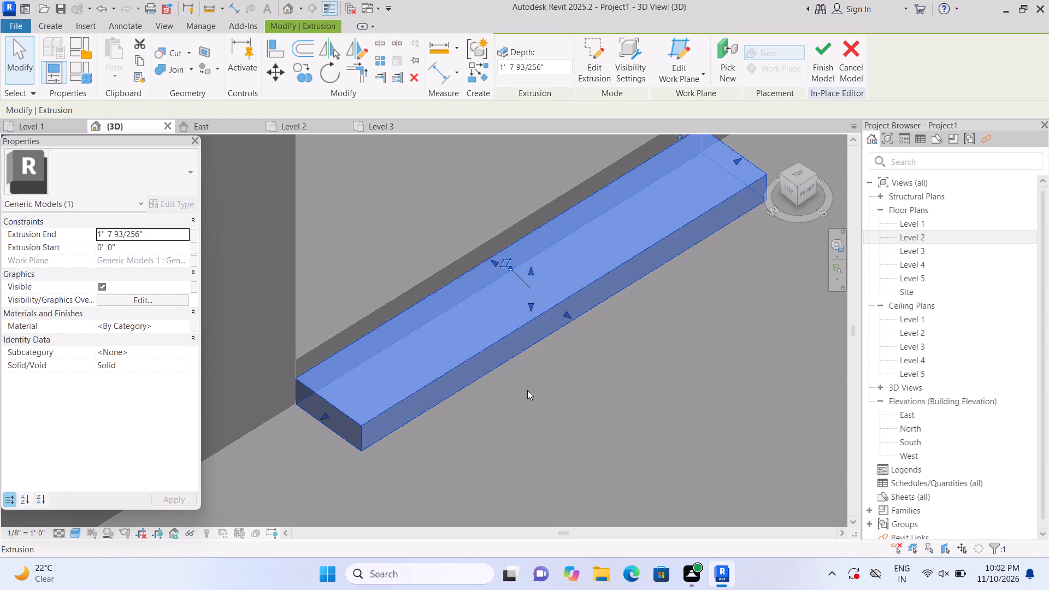
key(Escape)
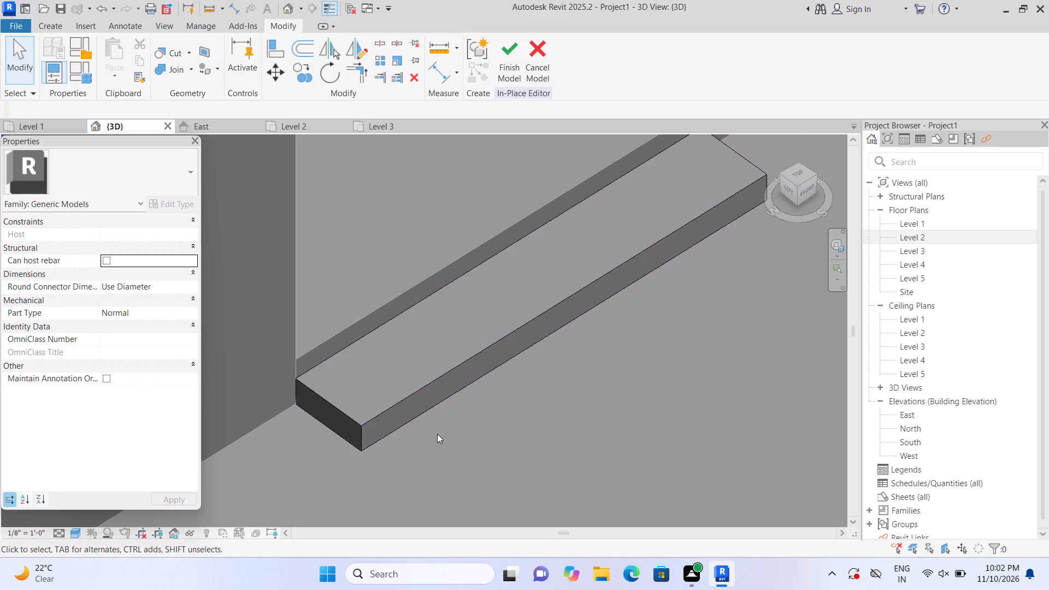
Extrude a second step 1'-0" deep from the first step's front face, using a rectangle about 9'-3" by 6 7/8" matching that face.
scroll(437, 434, down, 5)
scroll(437, 455, up, 2)
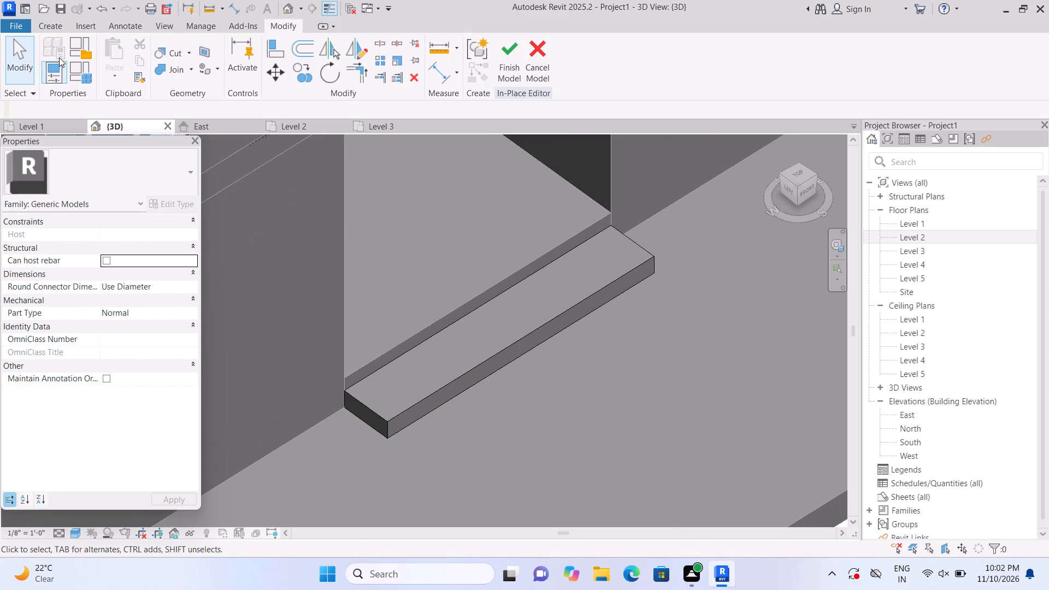
click(60, 31)
click(126, 70)
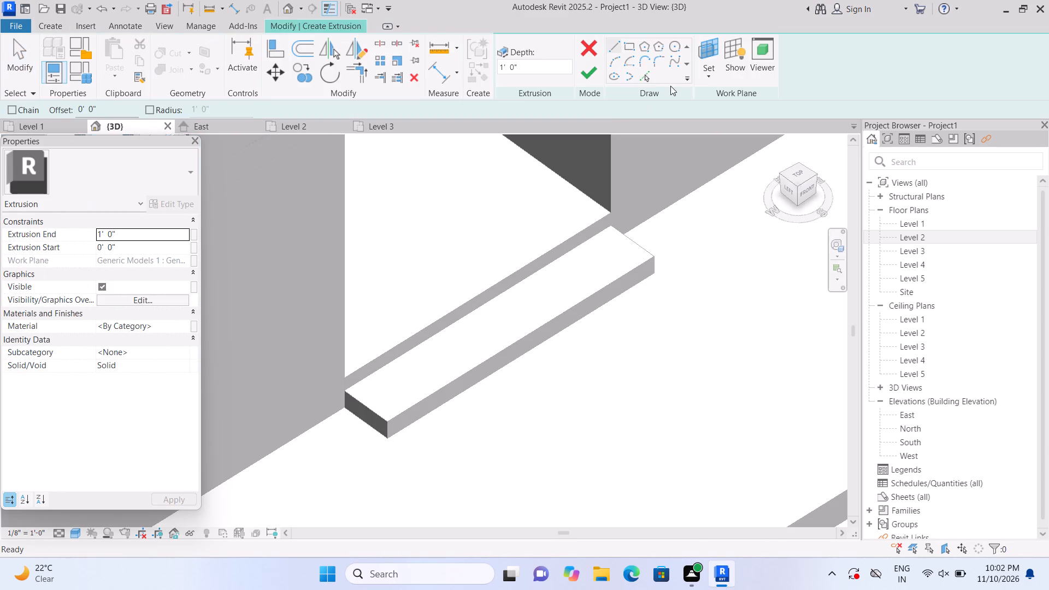
click(697, 81)
click(710, 116)
scroll(665, 272, up, 2)
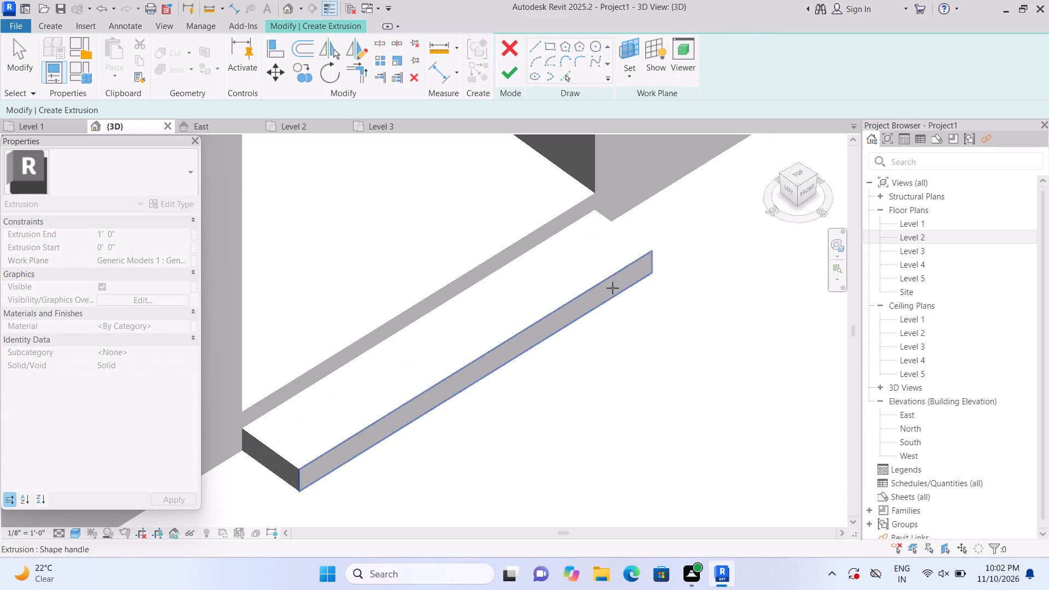
click(612, 288)
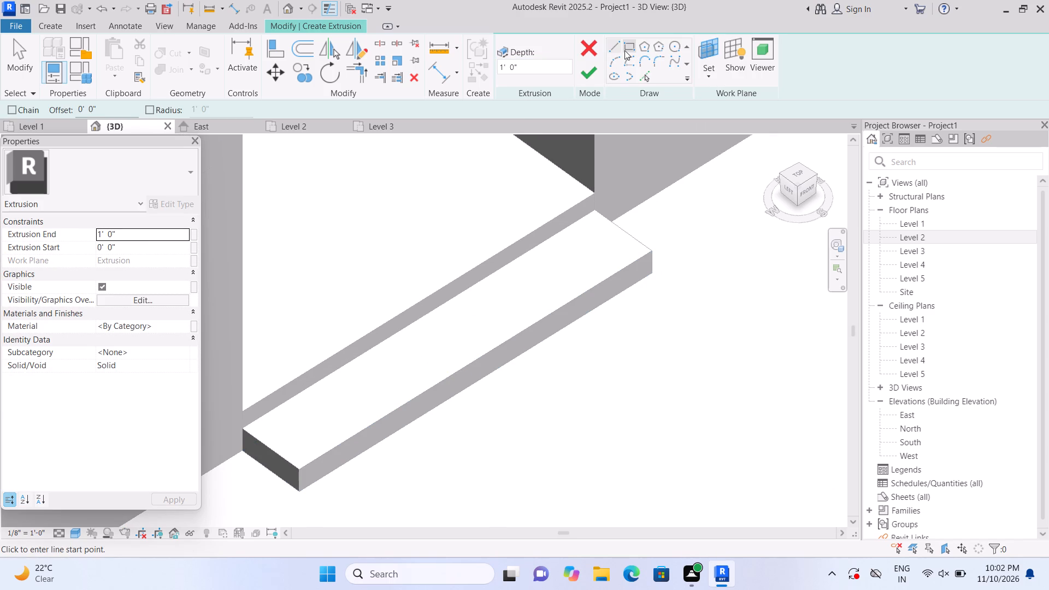
click(624, 50)
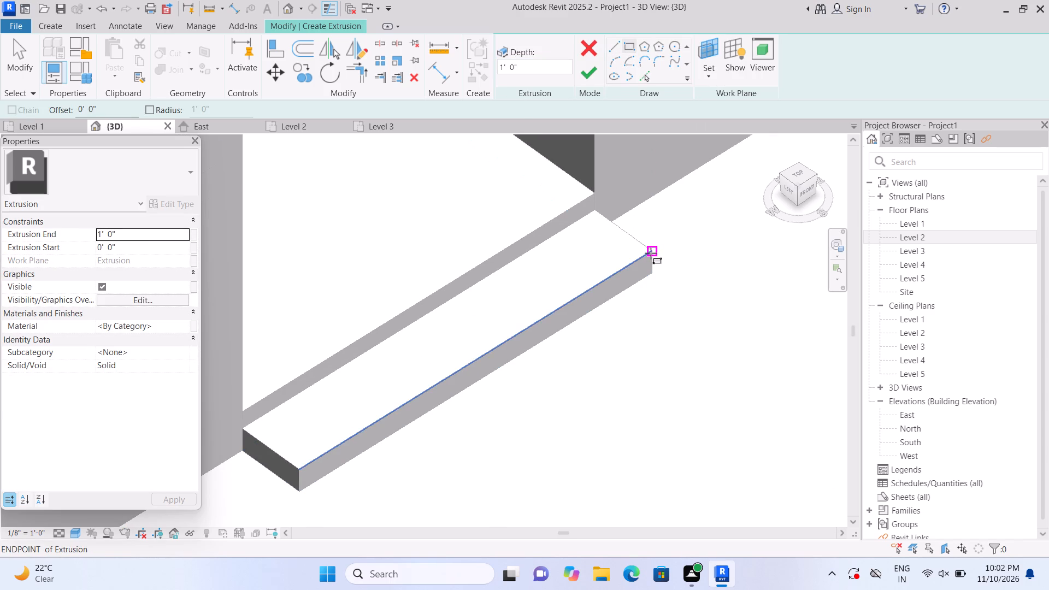
click(651, 253)
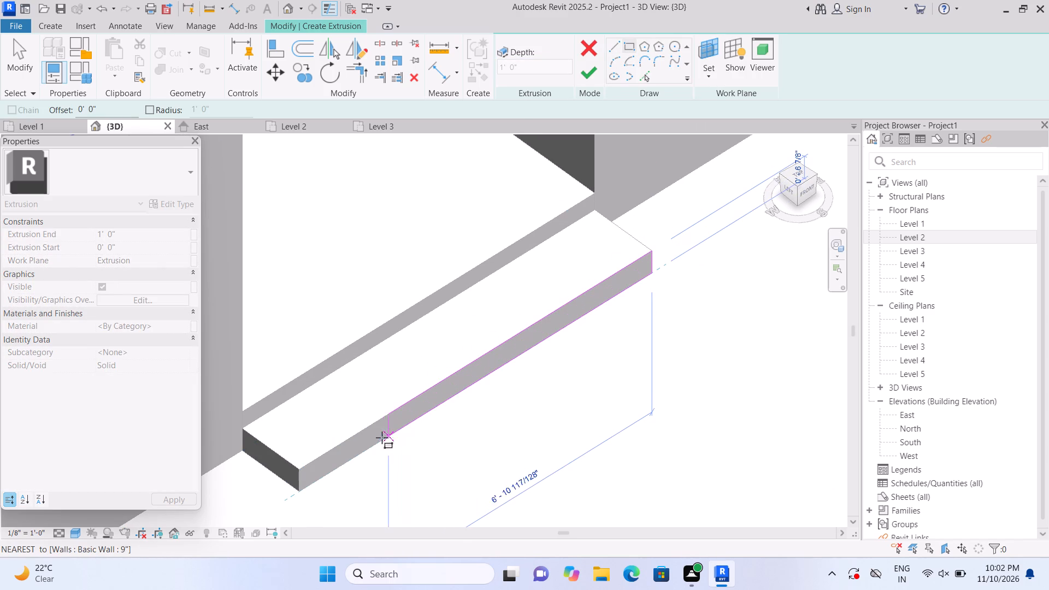
click(302, 490)
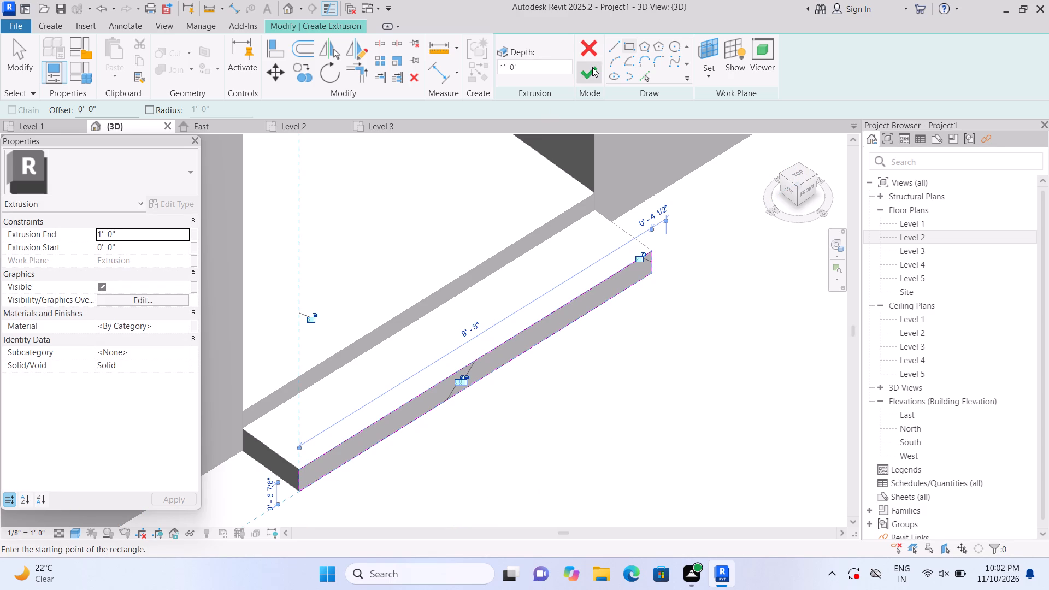
click(592, 67)
scroll(582, 475, up, 1)
scroll(584, 427, down, 2)
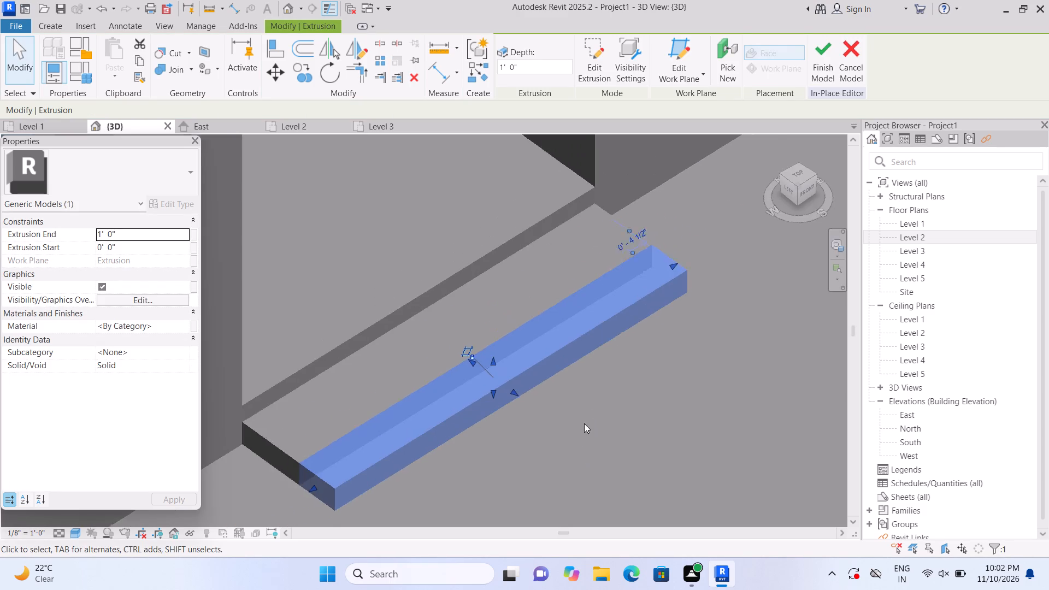
Stretch the second step outward to a depth of about 1'-2 3/8" and lower its top face below the first step.
scroll(558, 439, up, 2)
drag(511, 381, 517, 386)
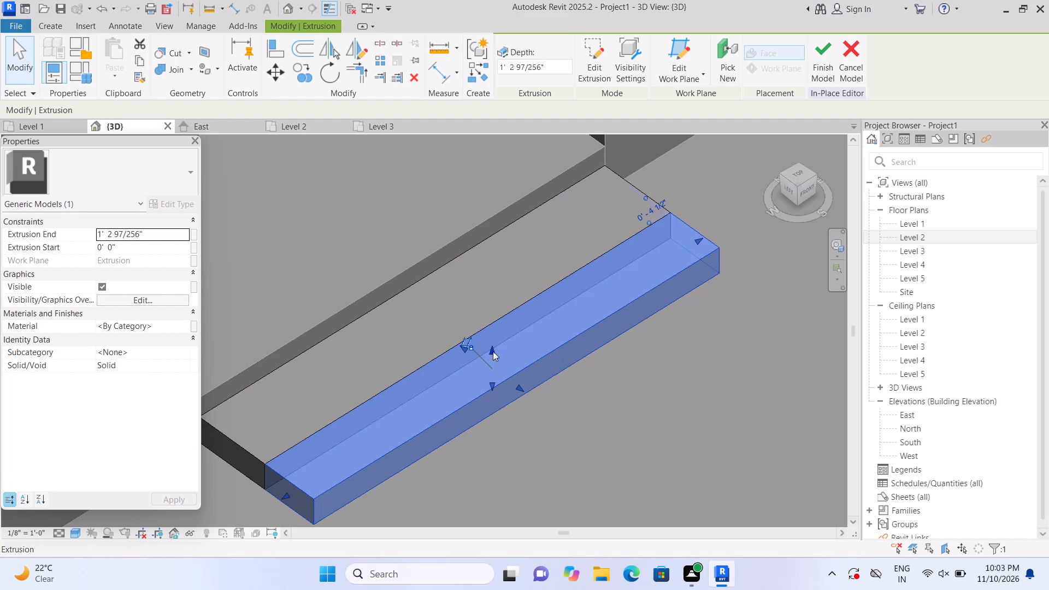
drag(493, 350, 495, 367)
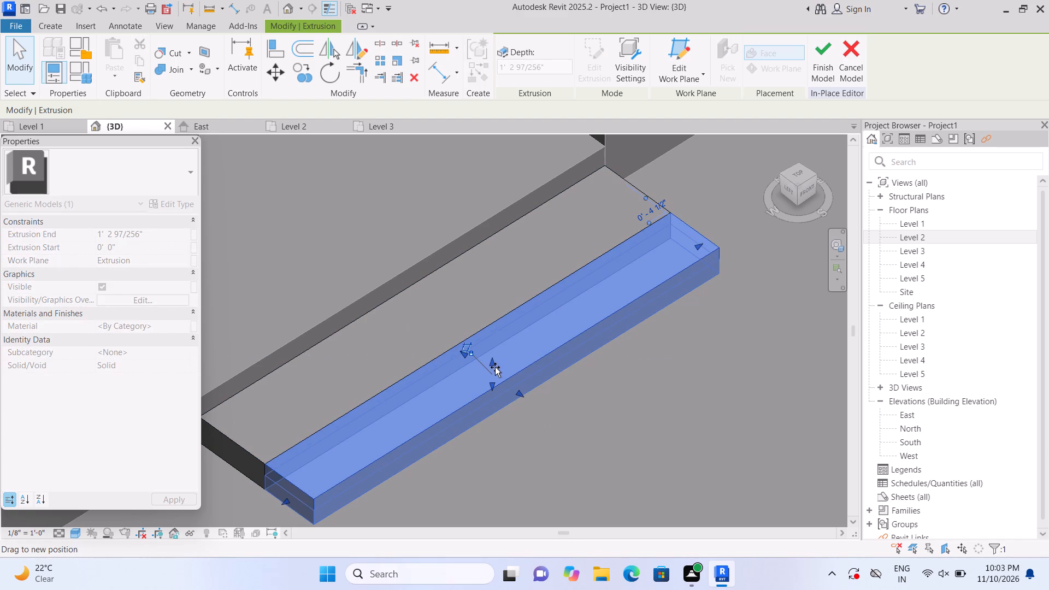
drag(495, 367, 496, 366)
key(Escape)
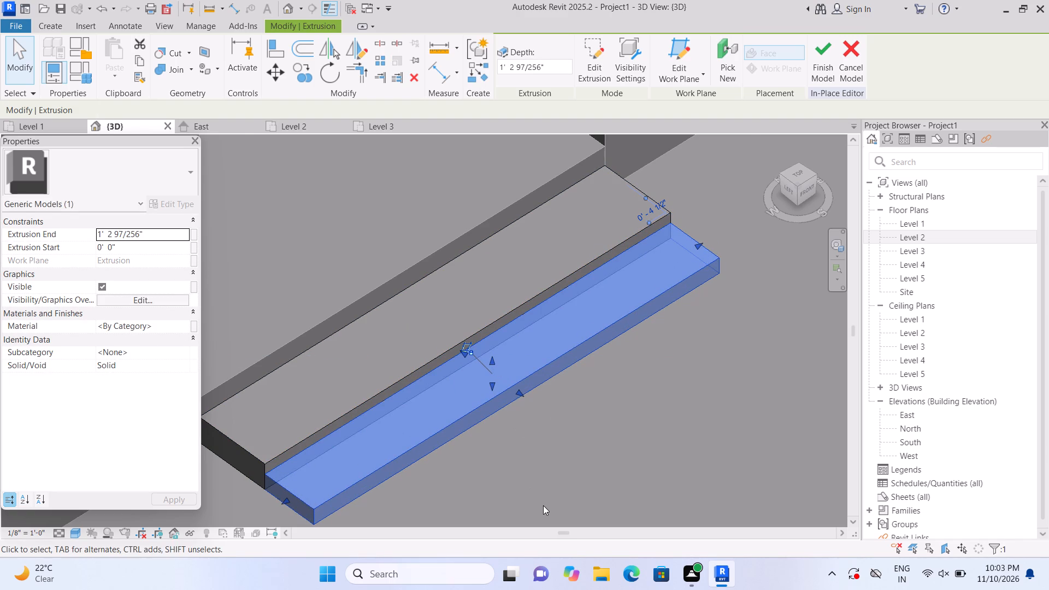
Start a new extrusion for the third entrance step, in front of the second step.
scroll(543, 505, down, 3)
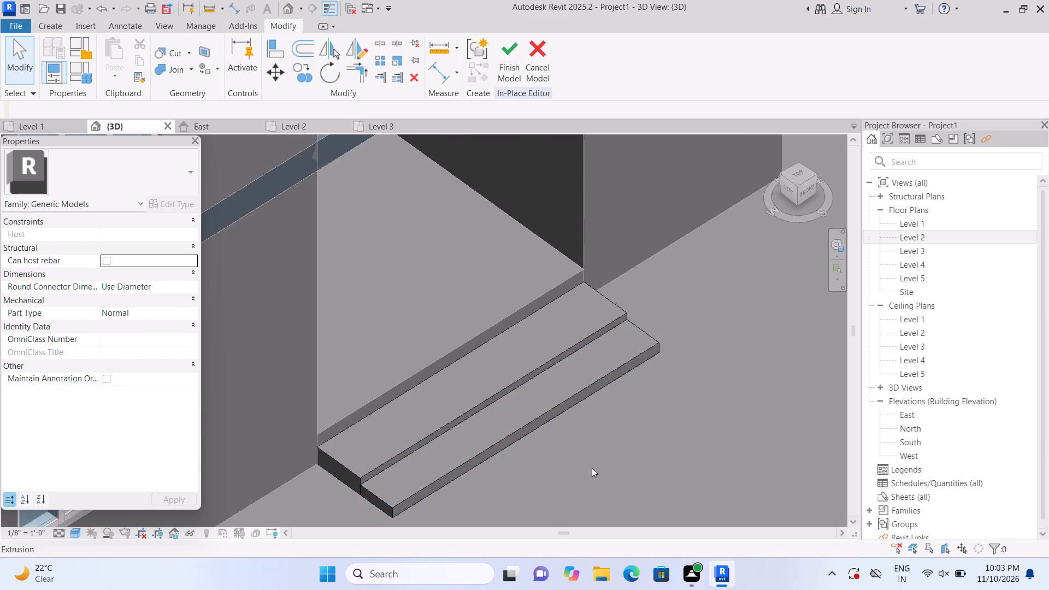
scroll(605, 472, up, 1)
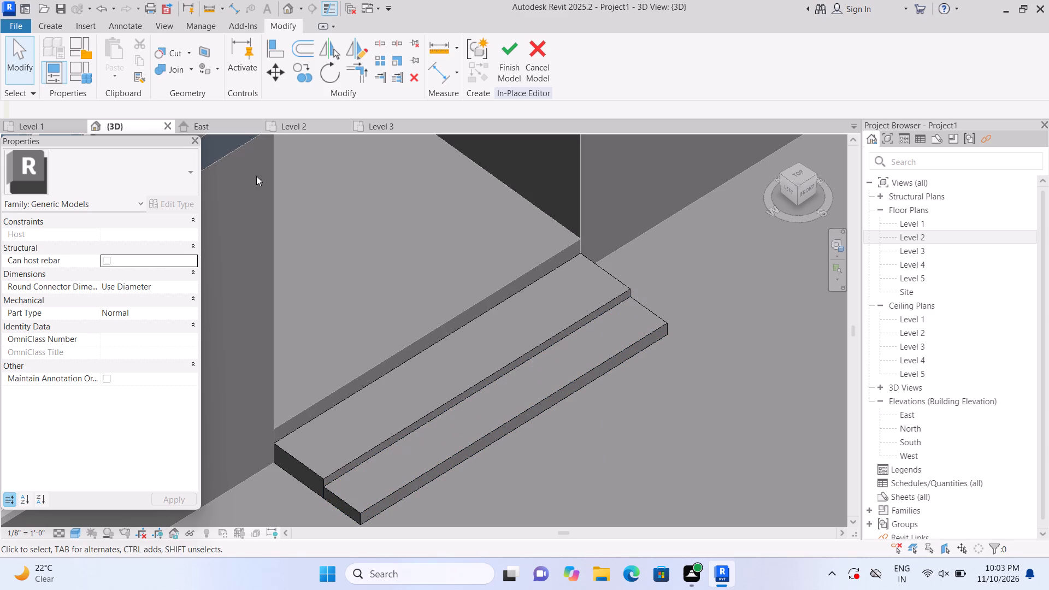
click(64, 28)
click(119, 65)
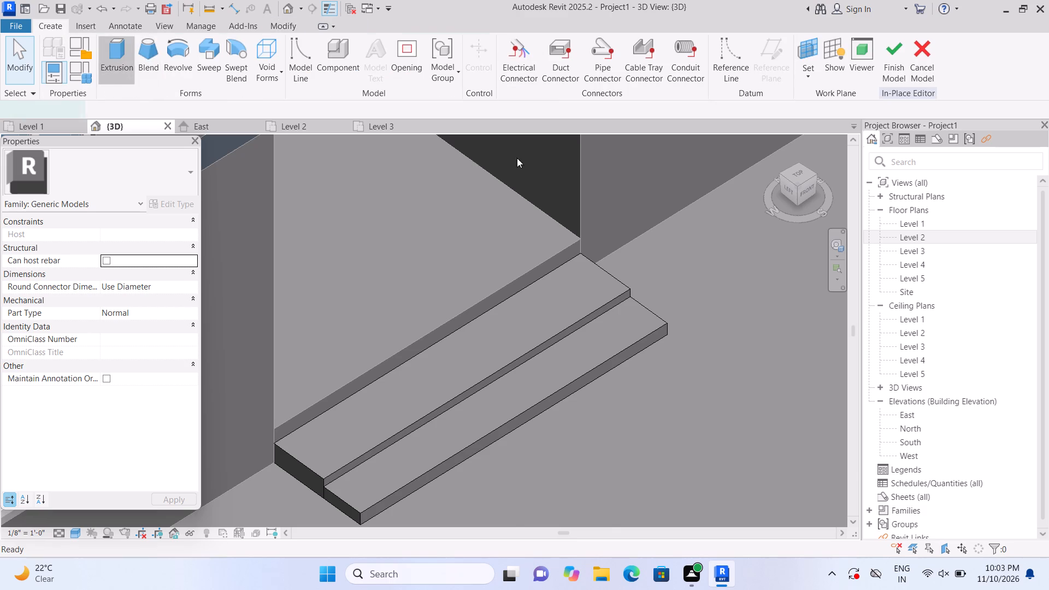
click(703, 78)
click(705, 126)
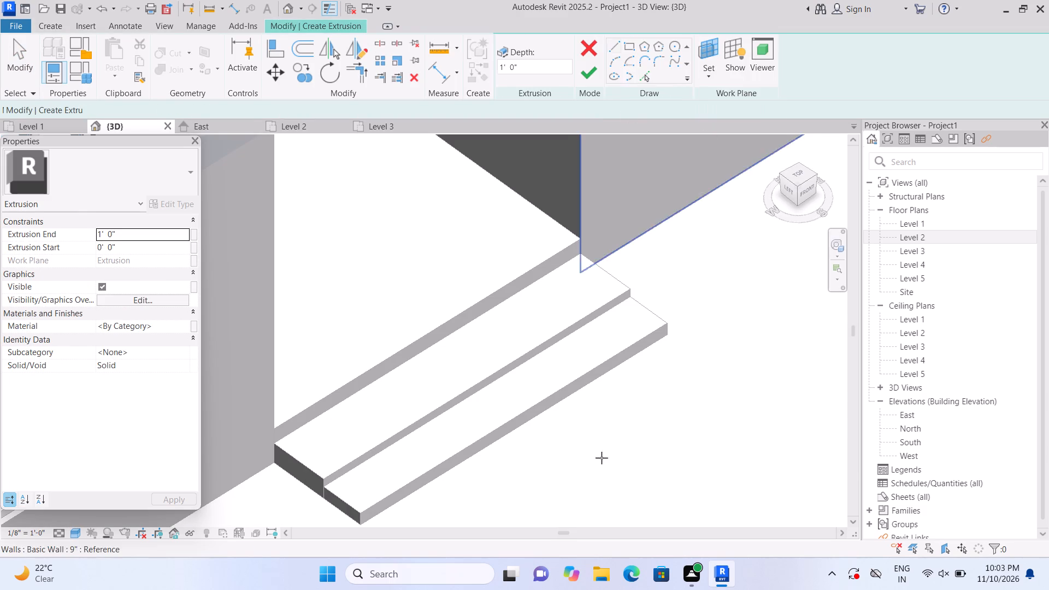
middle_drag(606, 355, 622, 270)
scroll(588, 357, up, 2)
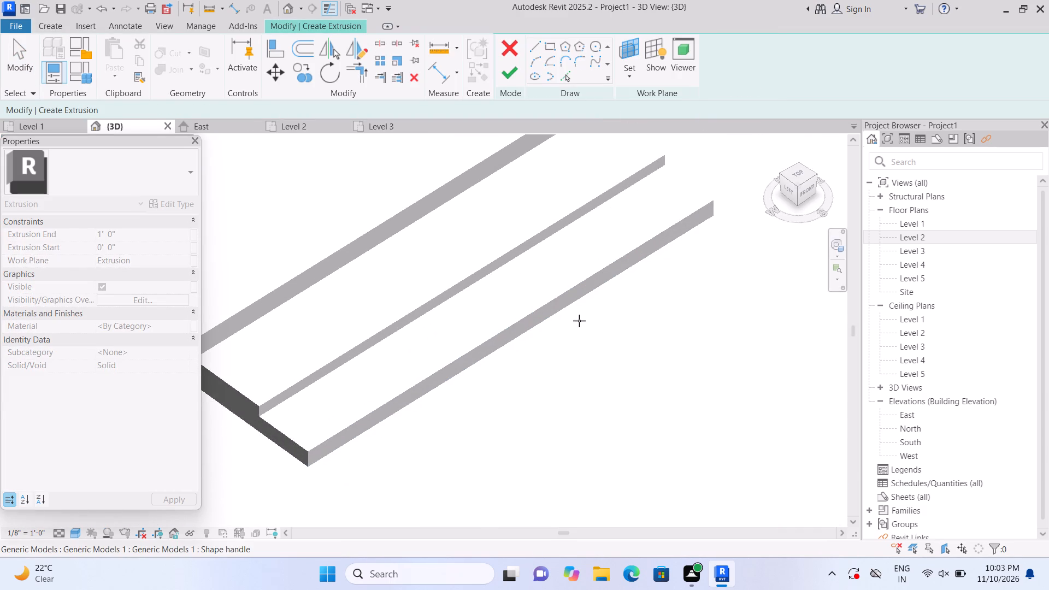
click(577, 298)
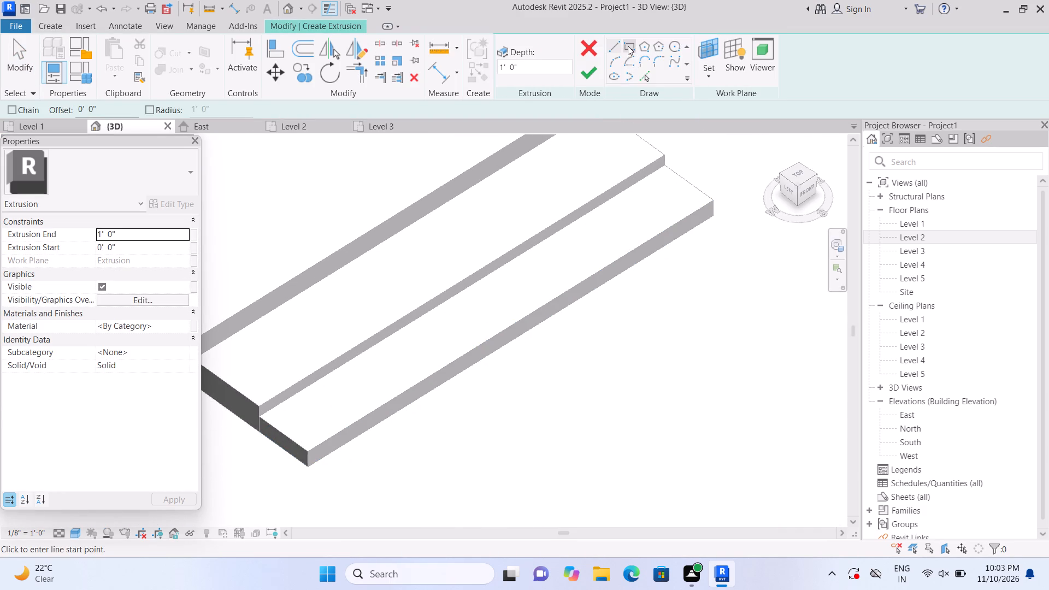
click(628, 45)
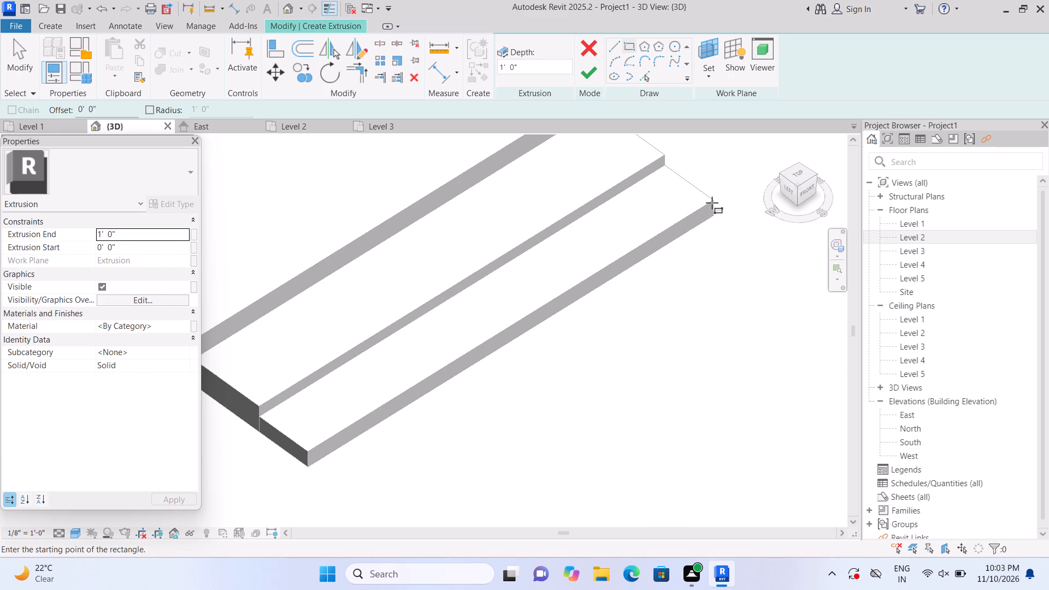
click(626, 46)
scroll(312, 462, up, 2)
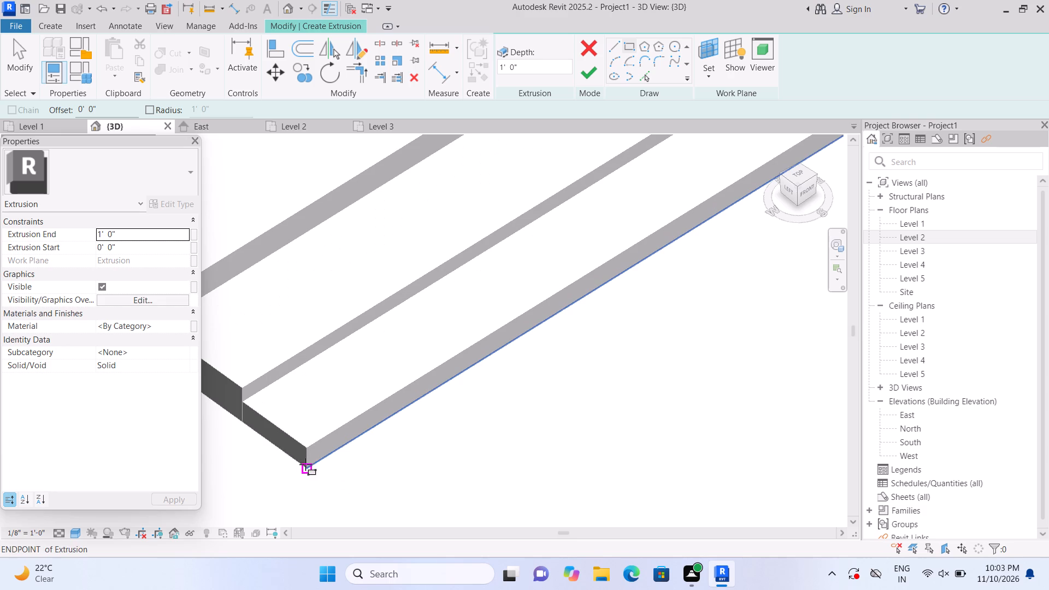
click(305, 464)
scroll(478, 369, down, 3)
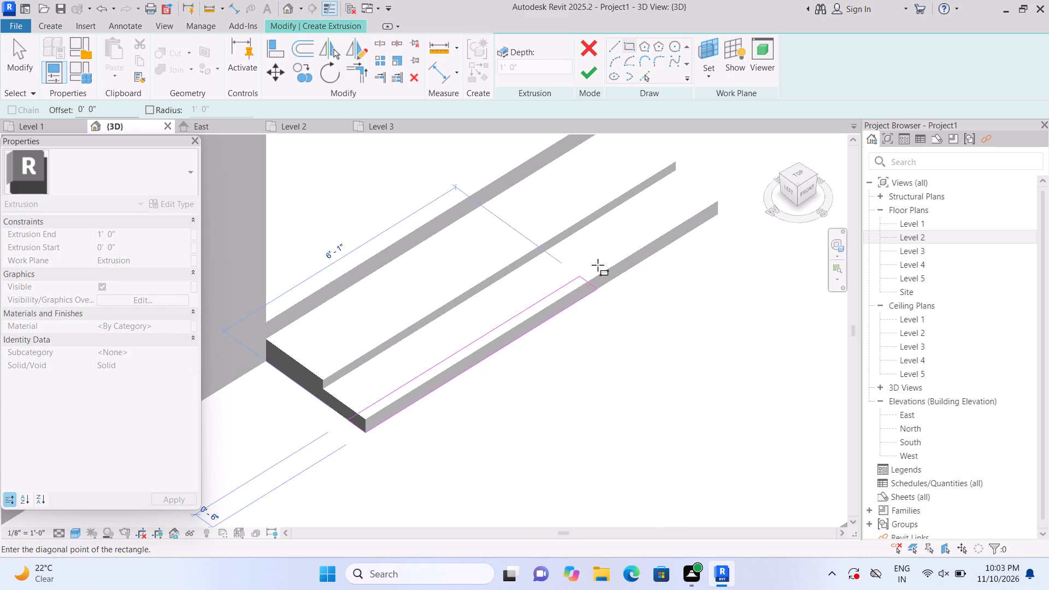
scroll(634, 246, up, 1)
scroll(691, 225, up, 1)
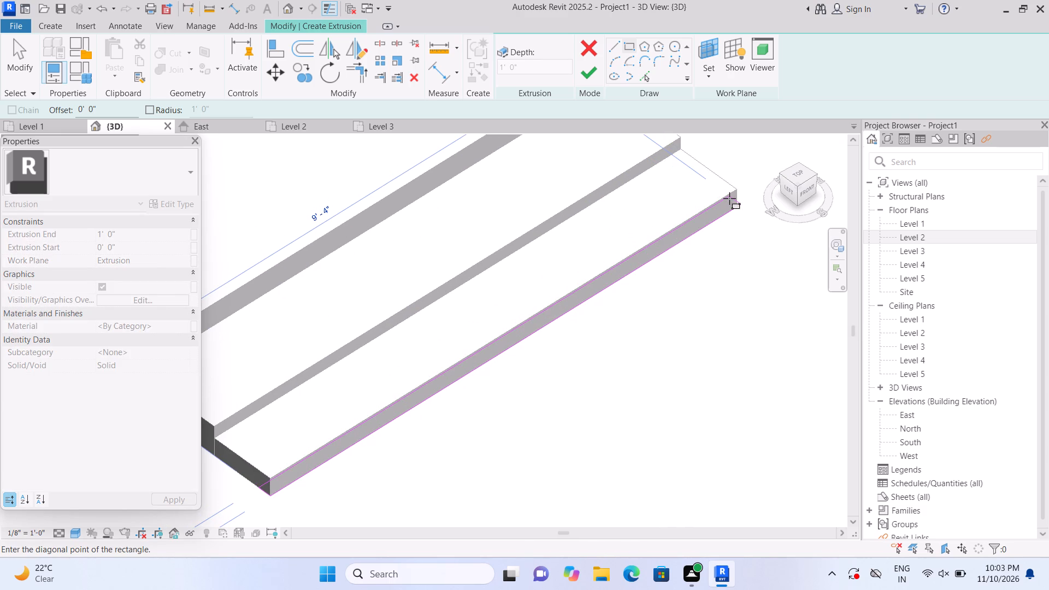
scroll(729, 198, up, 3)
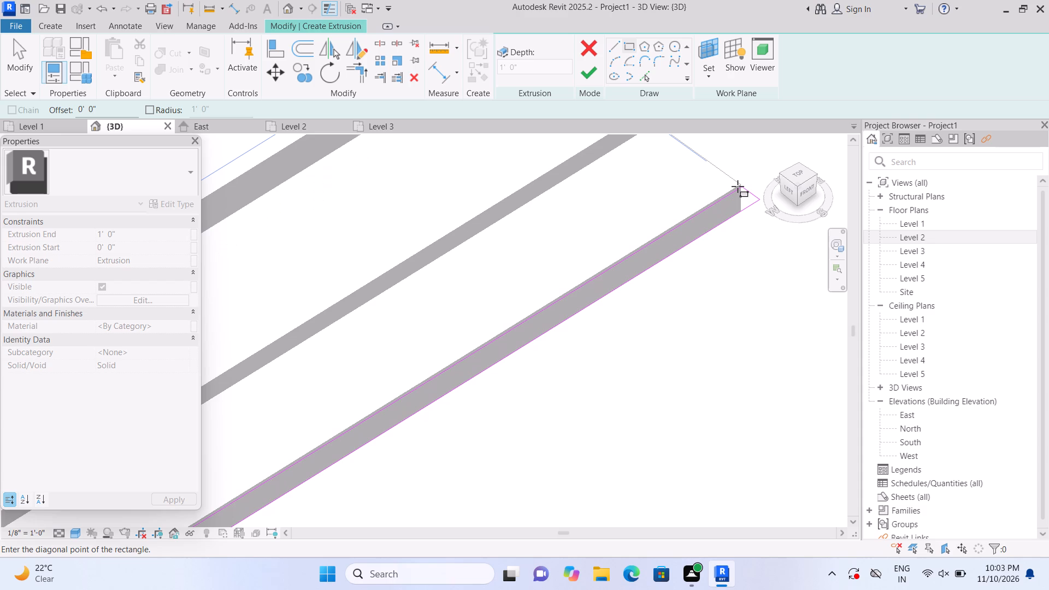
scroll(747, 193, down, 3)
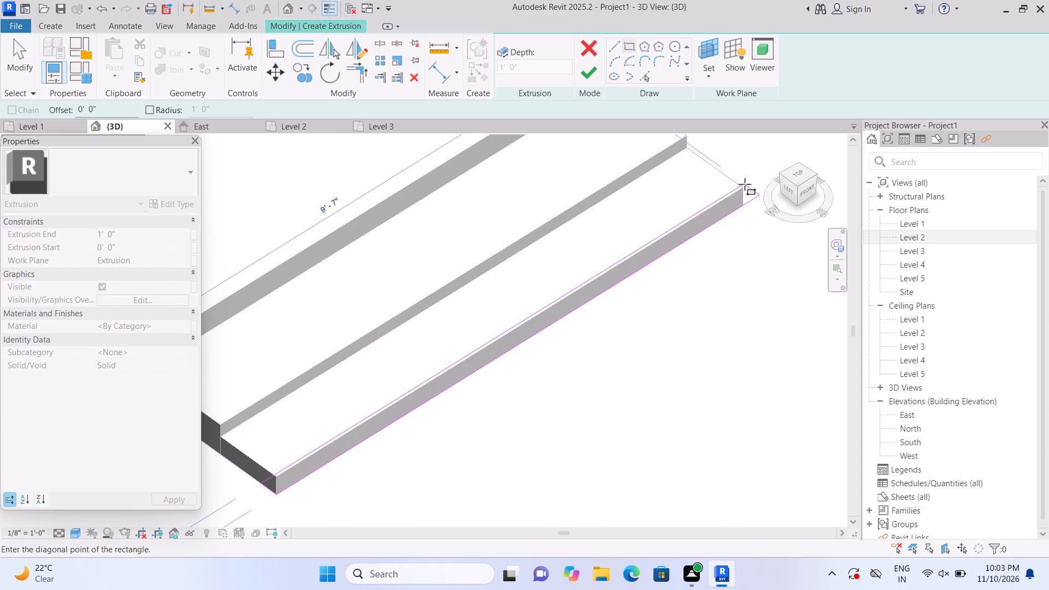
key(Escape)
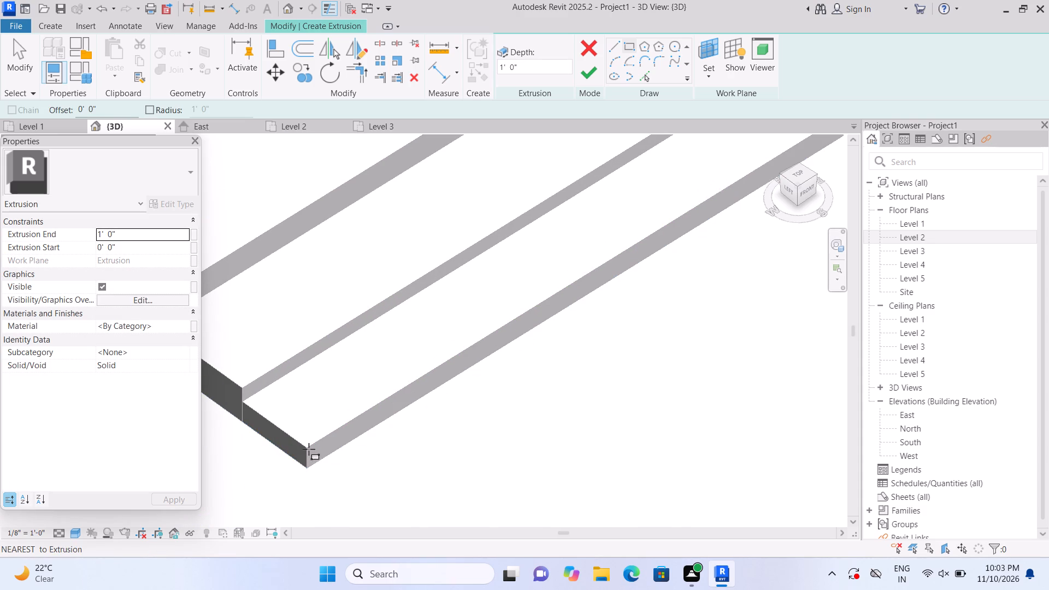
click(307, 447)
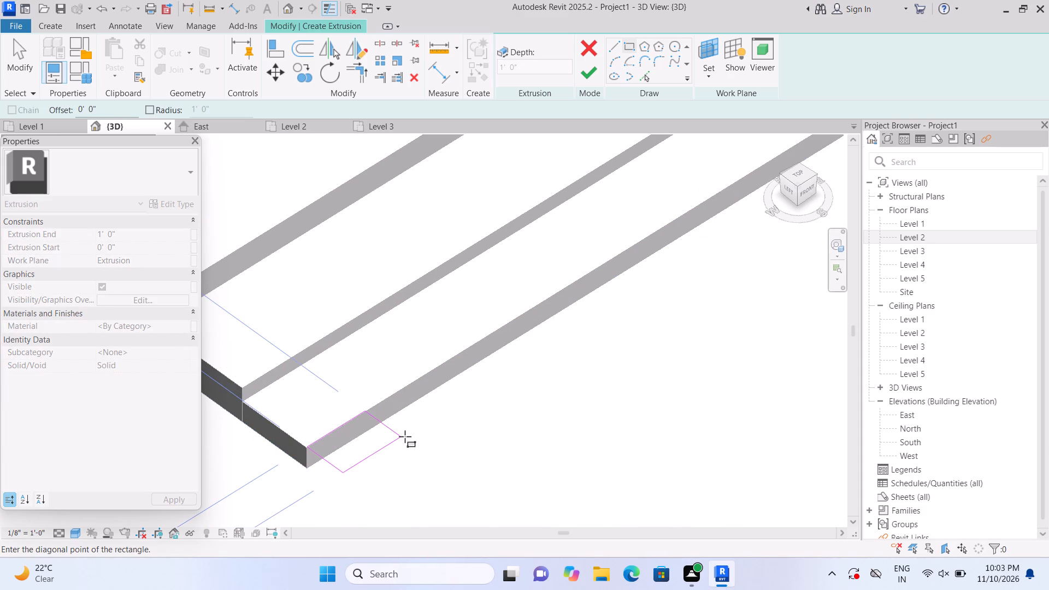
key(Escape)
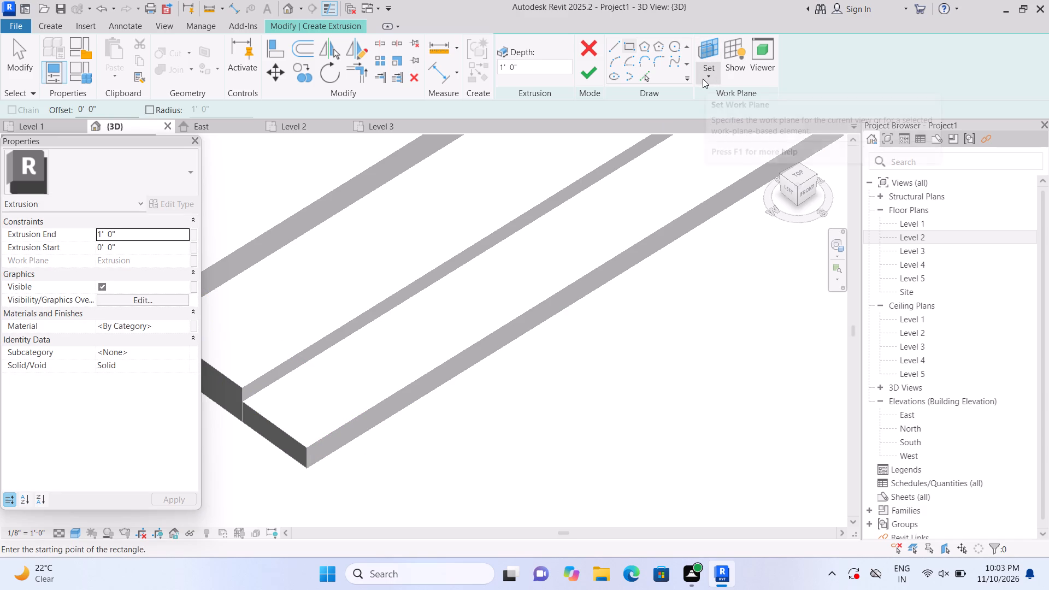
Extrude a third step 1'-0" deep from the second step's front face, using a 9'-3" long rectangle matching that face.
click(703, 79)
click(710, 118)
scroll(598, 299, up, 1)
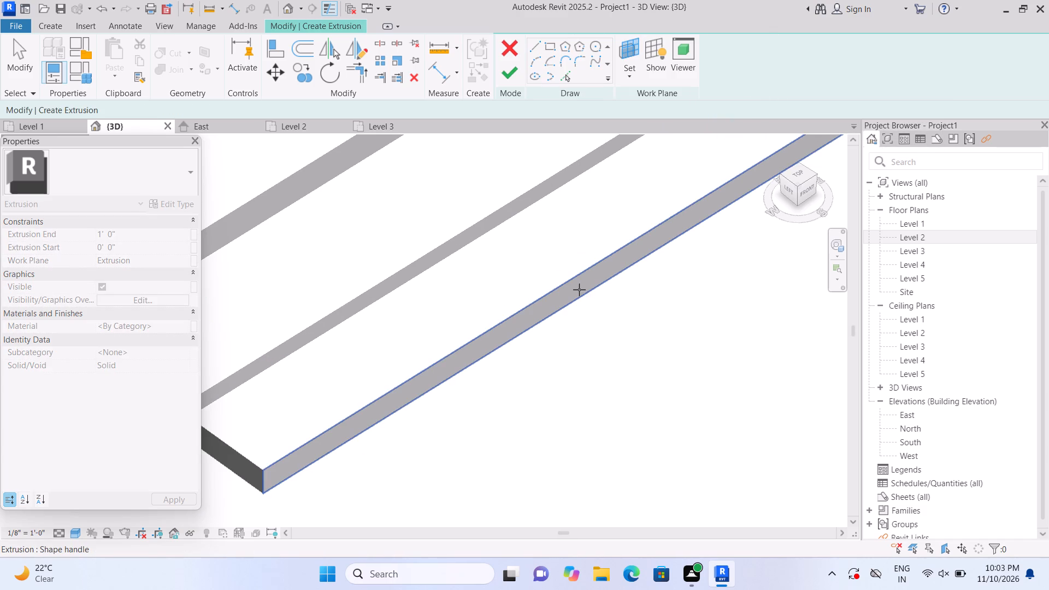
click(579, 286)
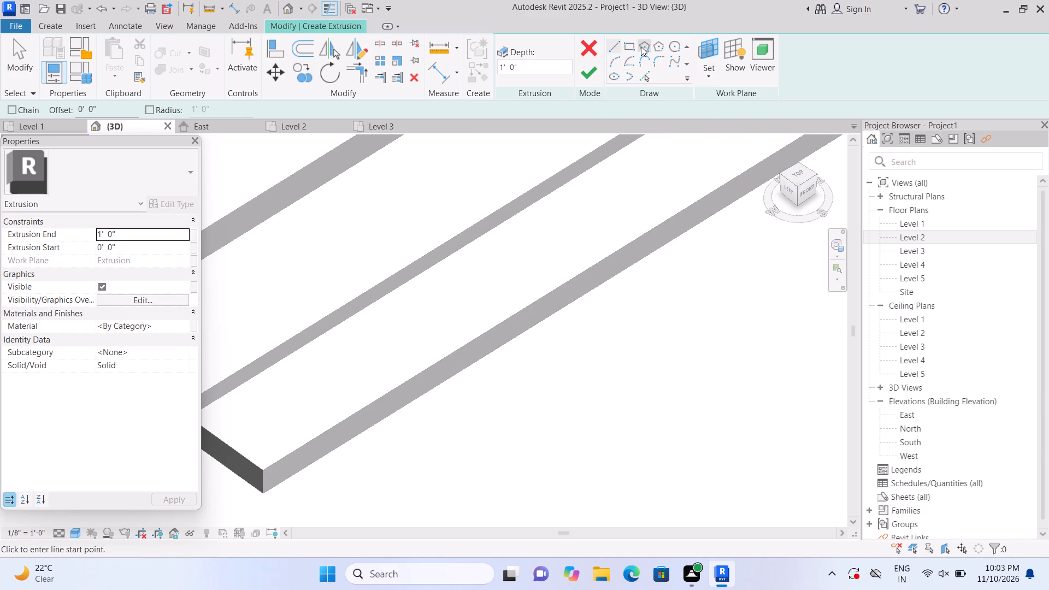
click(626, 49)
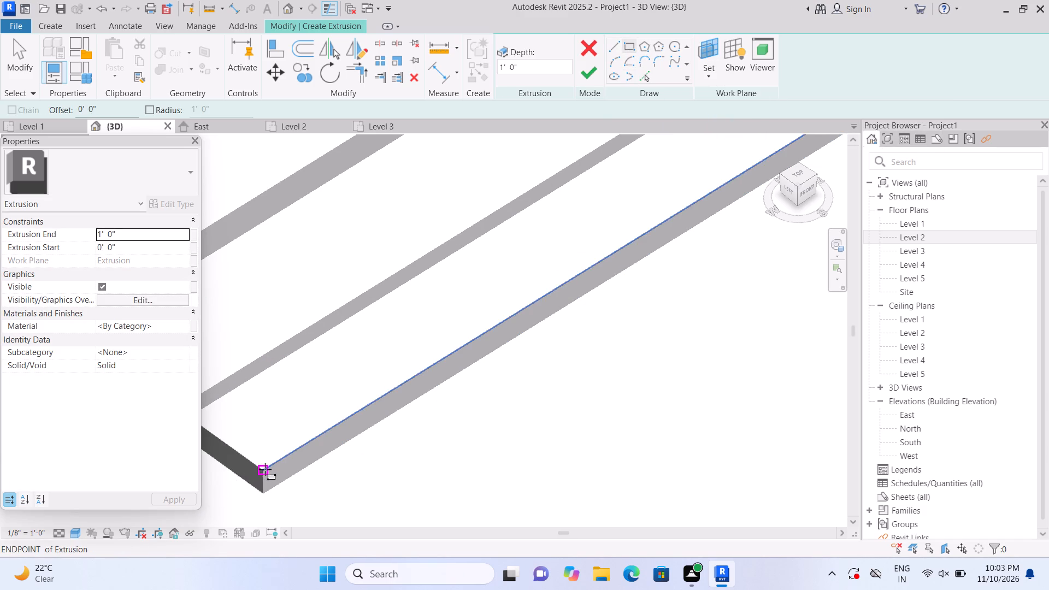
click(265, 468)
scroll(464, 393, down, 5)
scroll(577, 322, up, 1)
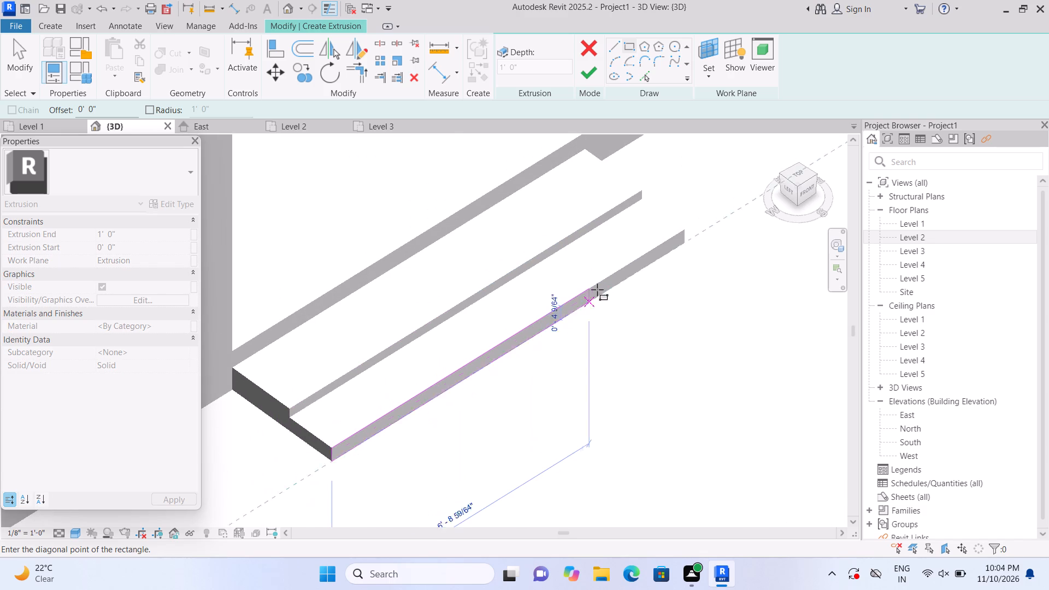
scroll(636, 286, up, 4)
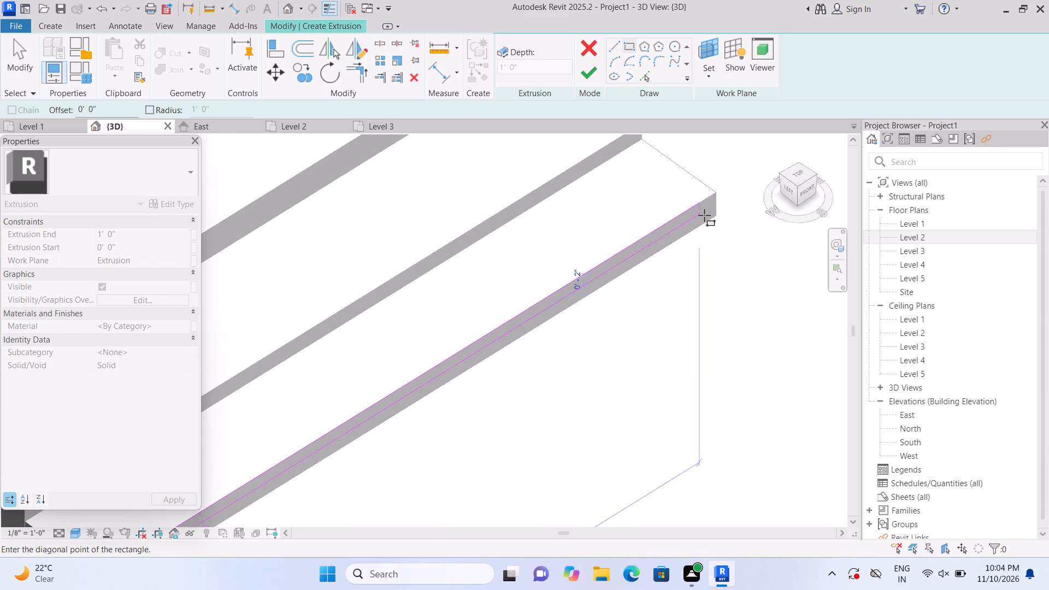
click(716, 218)
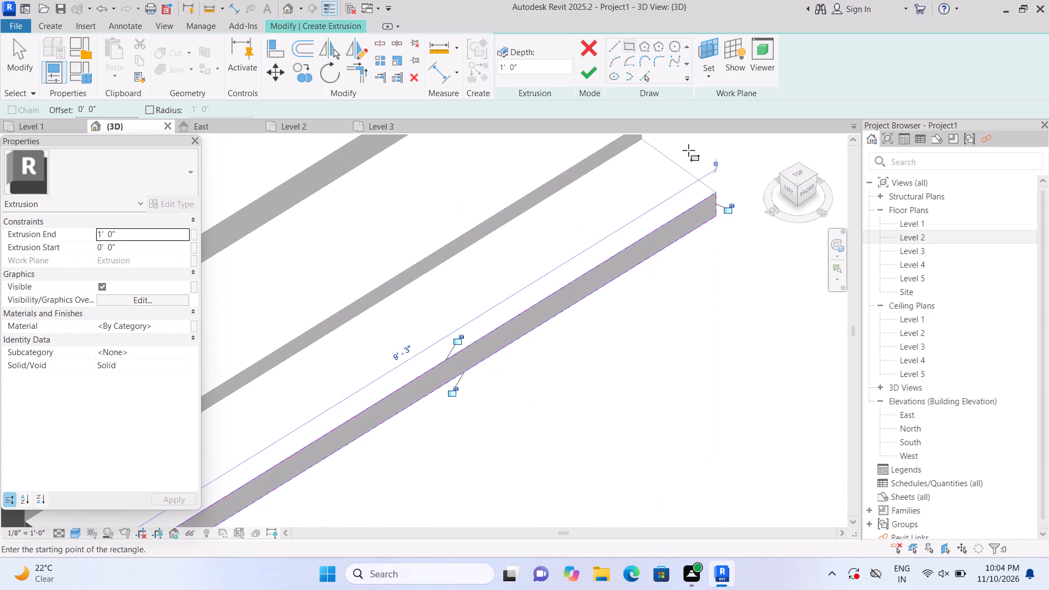
click(589, 68)
Lower the third step's top face below the second step's top, keeping its 1'-0" depth.
scroll(679, 222, down, 3)
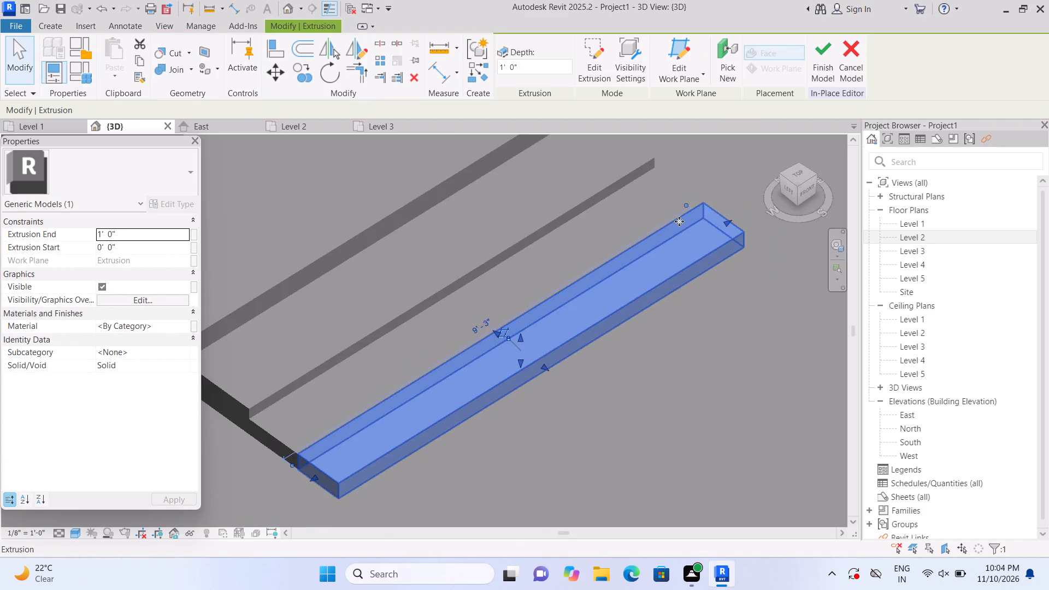
scroll(679, 221, down, 2)
scroll(647, 312, up, 1)
scroll(543, 333, up, 1)
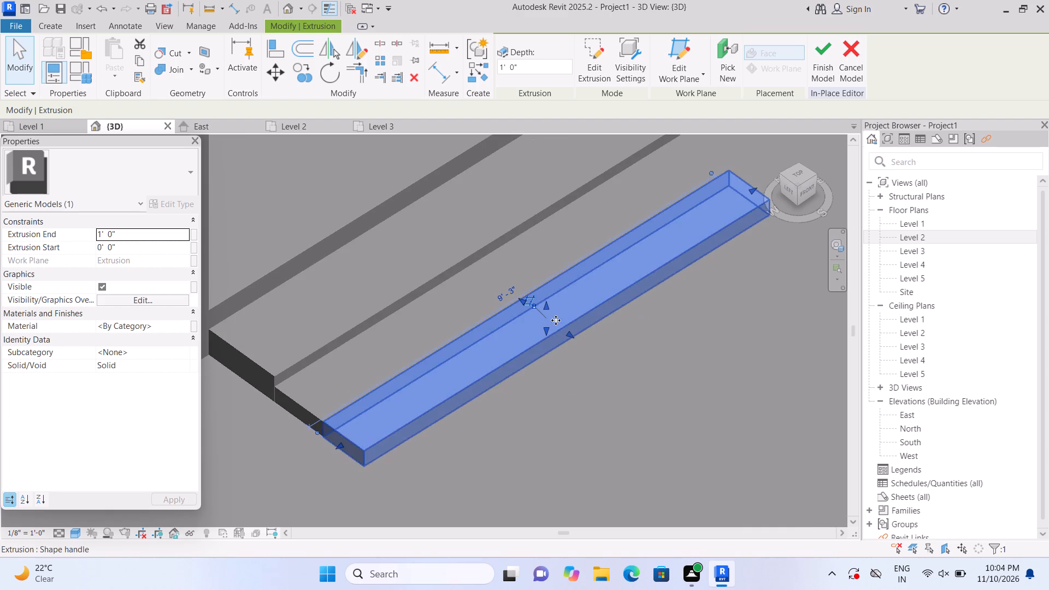
scroll(552, 305, up, 3)
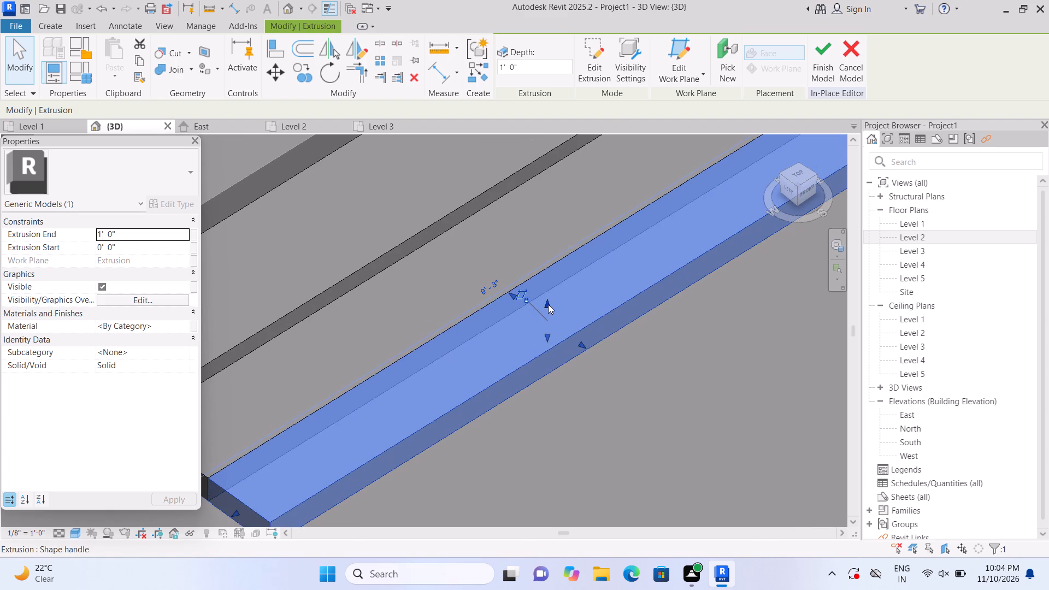
drag(548, 304, 548, 314)
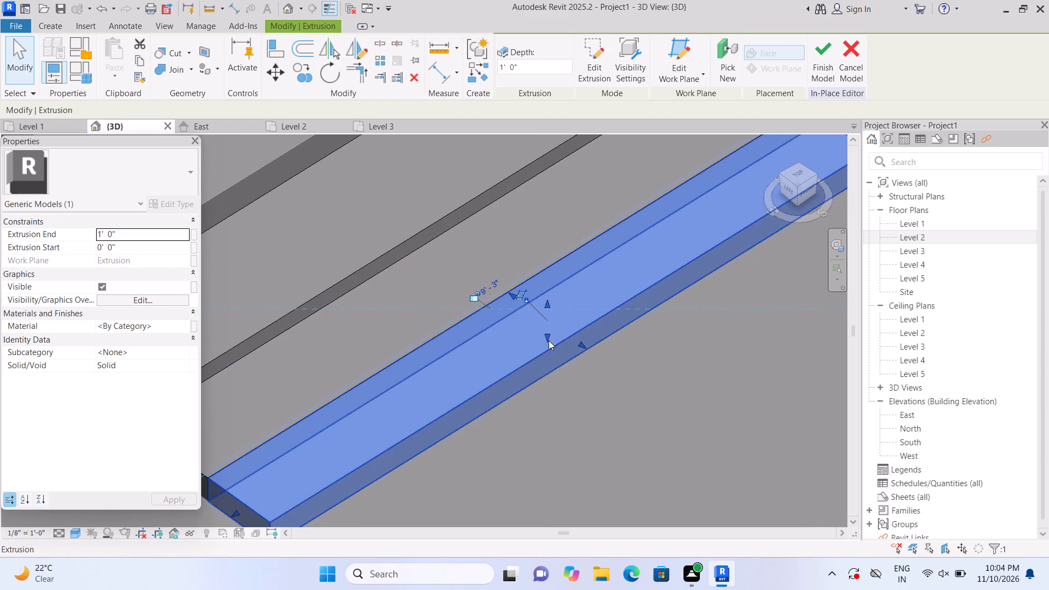
scroll(551, 375, up, 1)
middle_drag(559, 368, 636, 288)
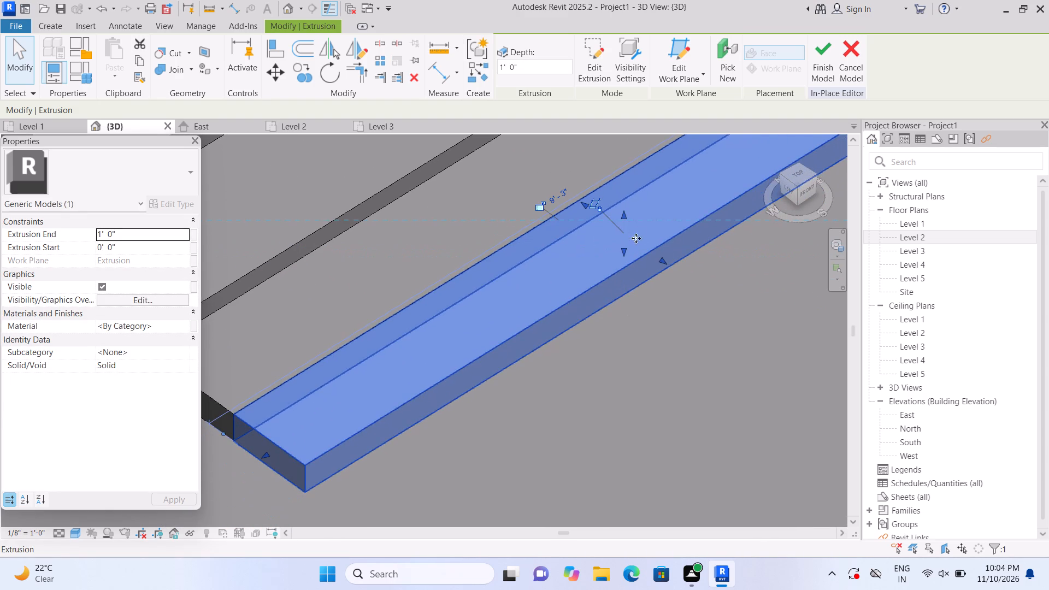
drag(623, 213, 629, 232)
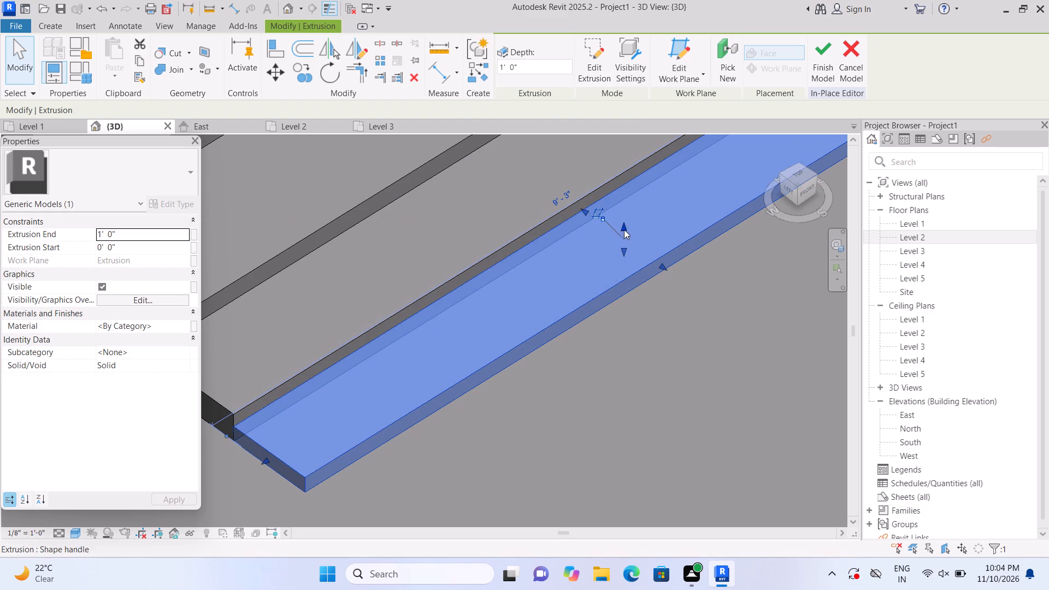
scroll(586, 312, down, 4)
key(Escape)
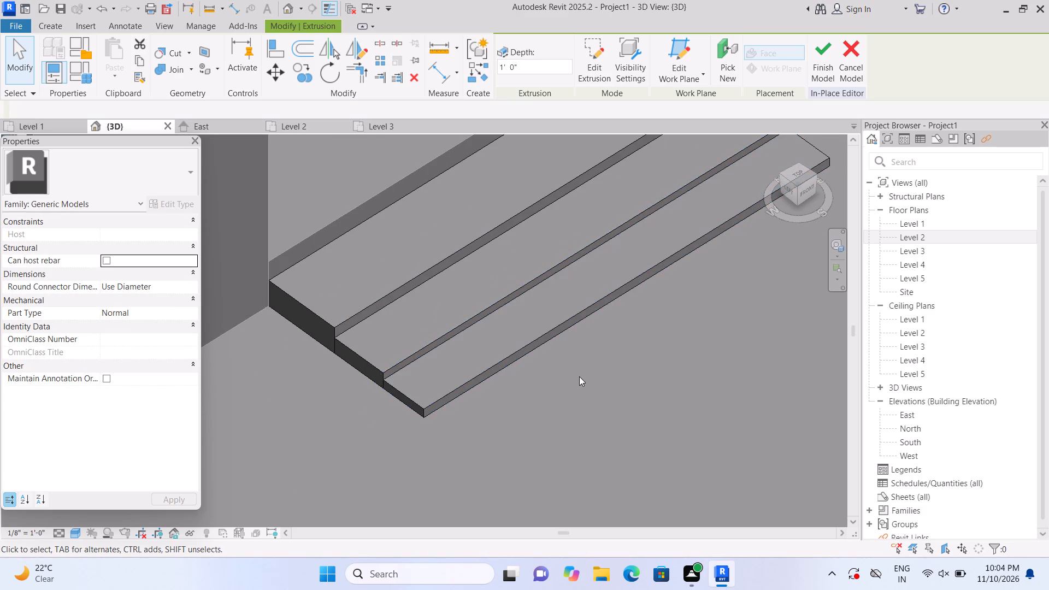
Extrude a 1'-0" deep slab from the third step's end face, using a rectangle about 3'-9 3/4" long from its outer edge to the wall.
scroll(598, 352, down, 1)
middle_drag(595, 352, 273, 471)
scroll(429, 415, down, 8)
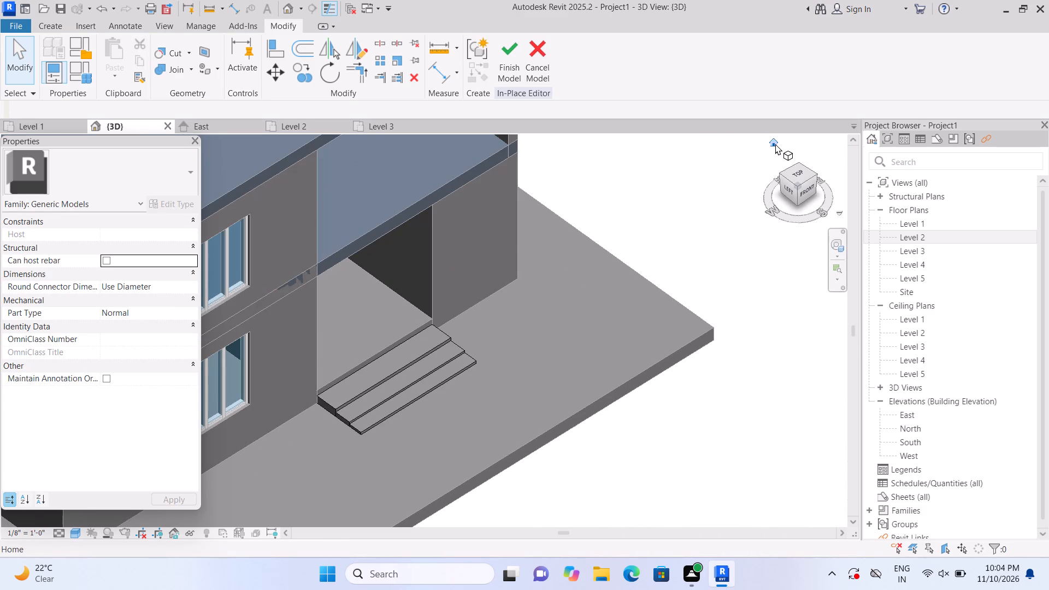
click(771, 140)
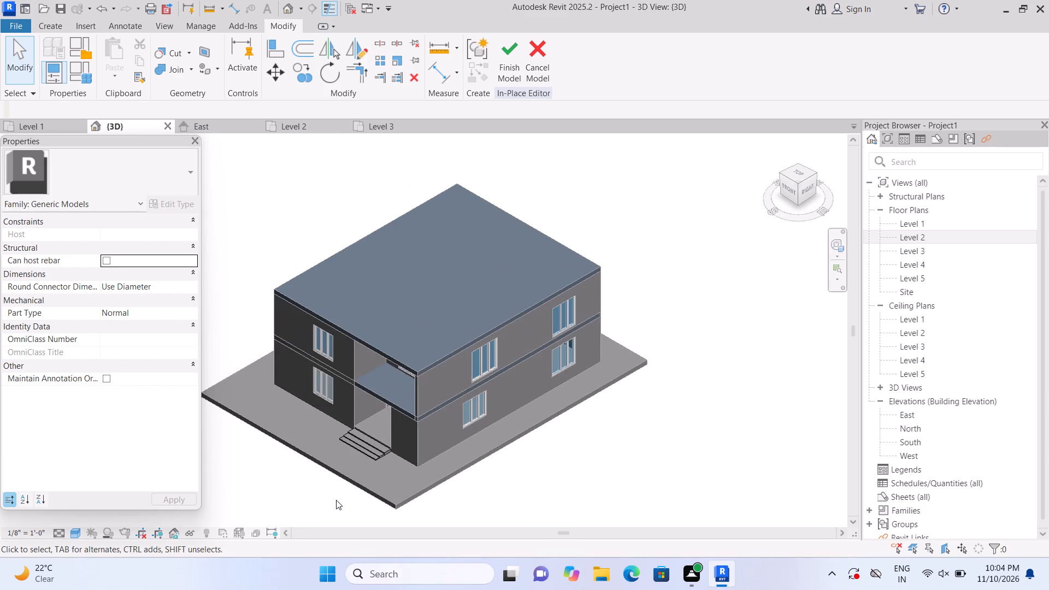
scroll(329, 504, up, 2)
scroll(368, 482, up, 8)
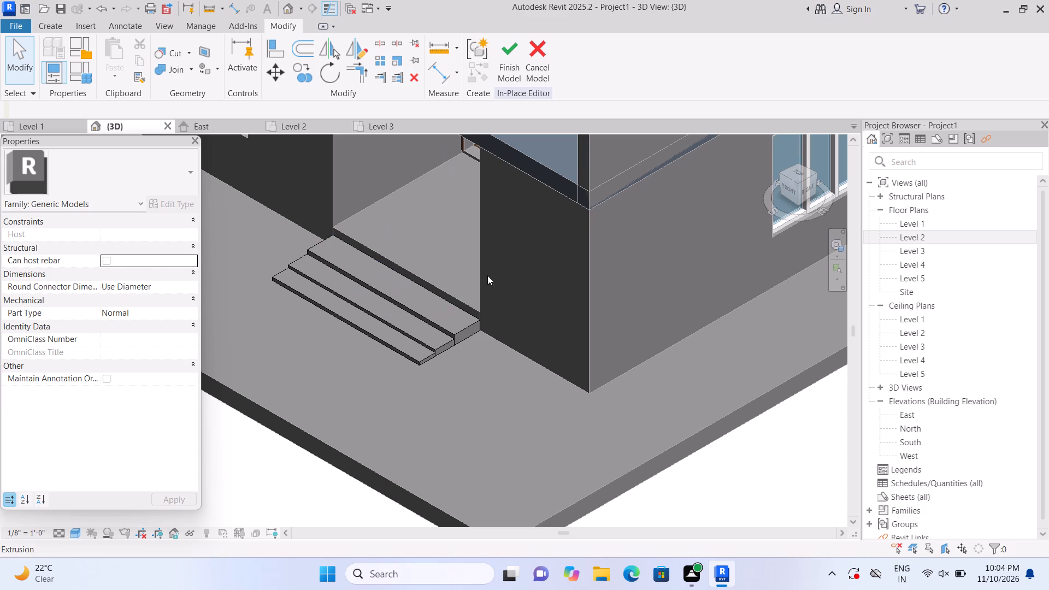
scroll(516, 420, up, 3)
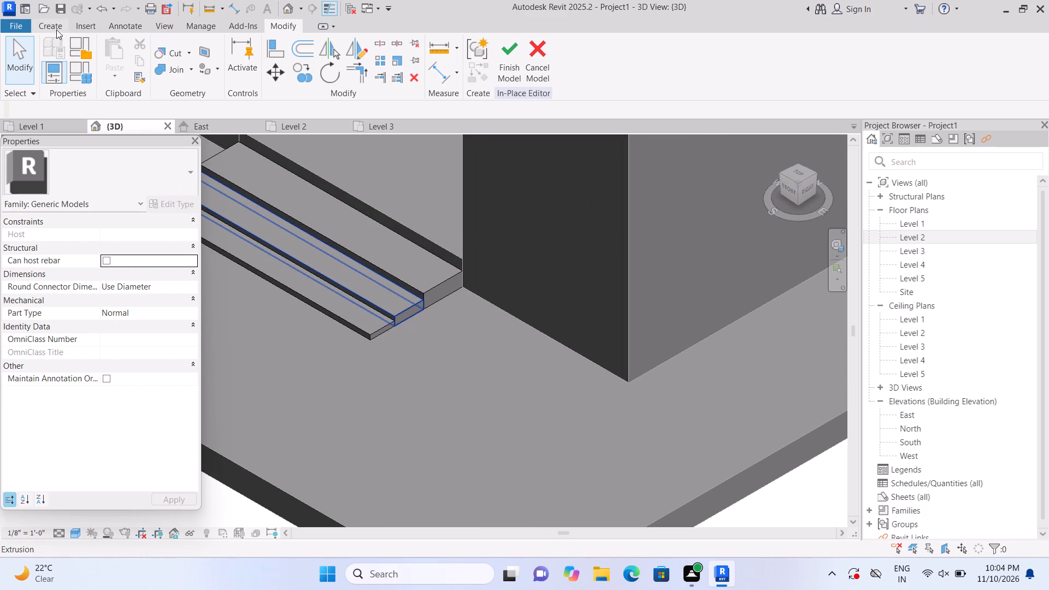
click(56, 29)
click(101, 57)
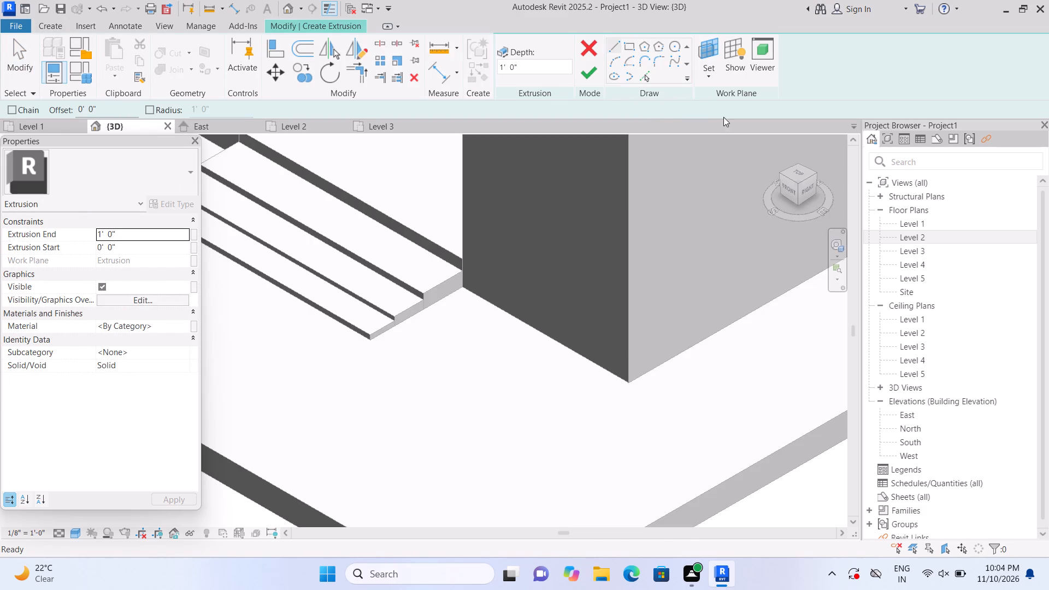
click(713, 75)
click(716, 122)
scroll(478, 320, up, 2)
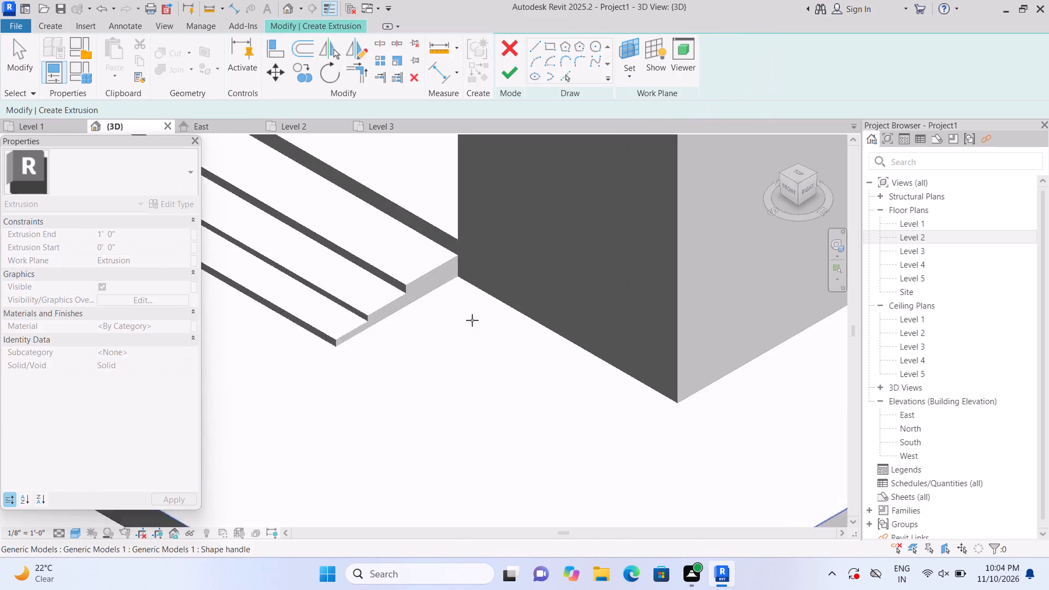
scroll(472, 320, up, 2)
scroll(346, 328, up, 1)
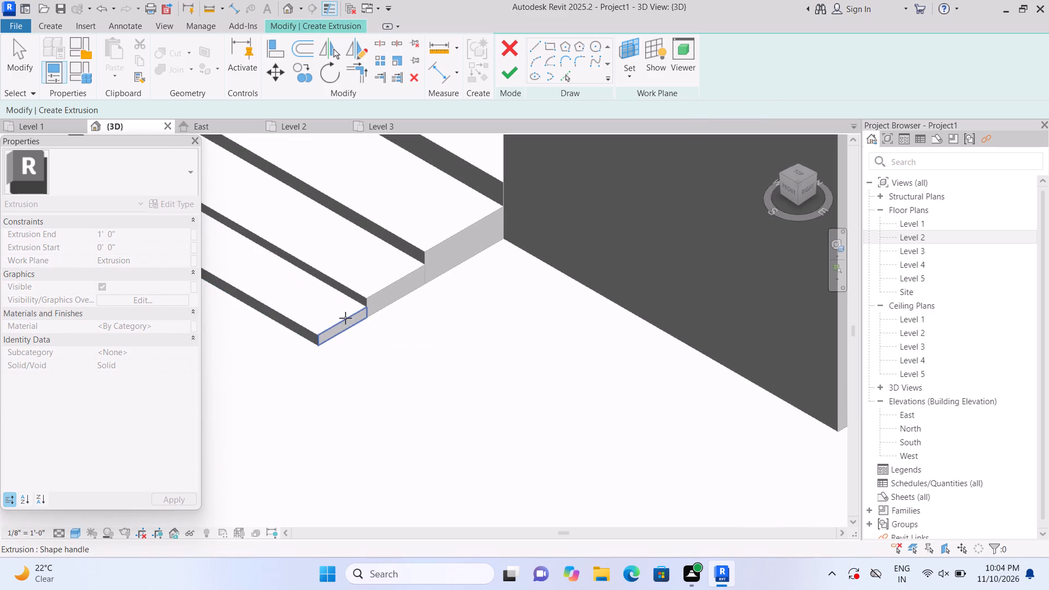
click(346, 318)
click(635, 48)
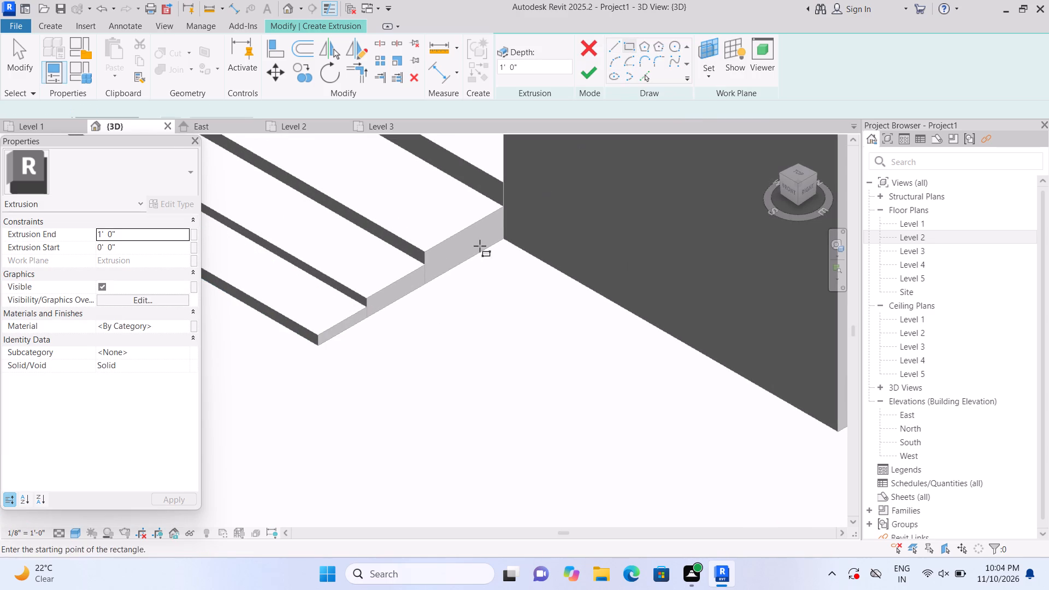
scroll(458, 364, up, 4)
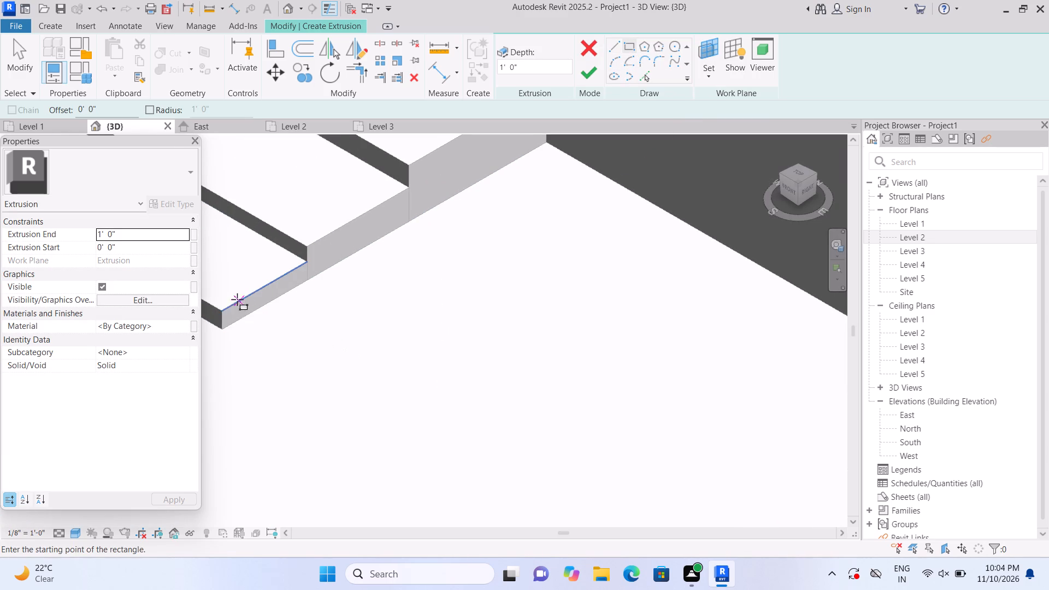
click(225, 310)
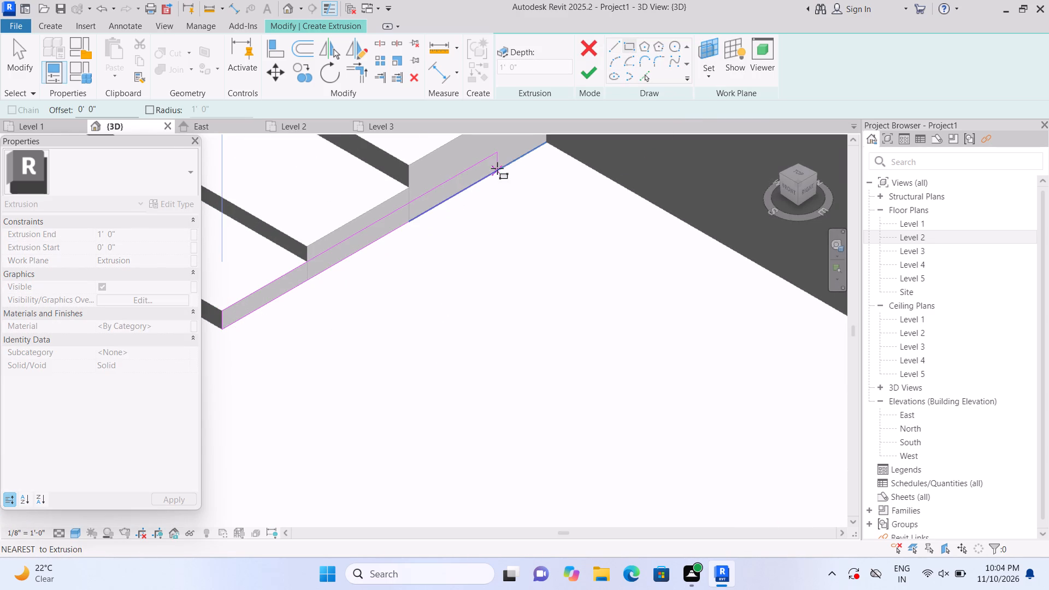
click(546, 144)
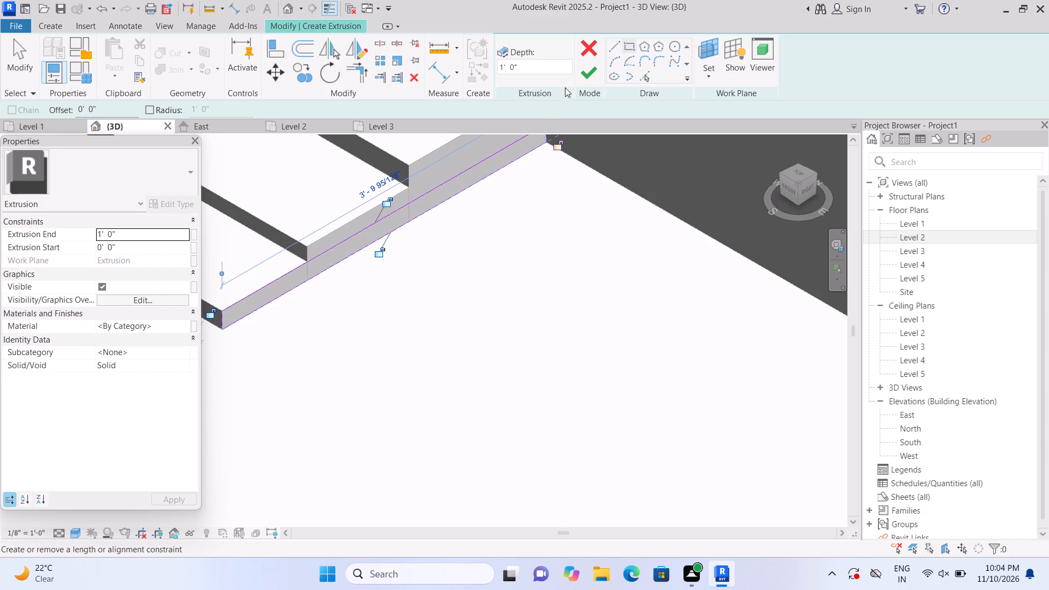
click(582, 74)
Stretch the new side slab along the wall toward the building corner, to an extrusion depth of about 6'-1 1/2".
scroll(585, 95, down, 6)
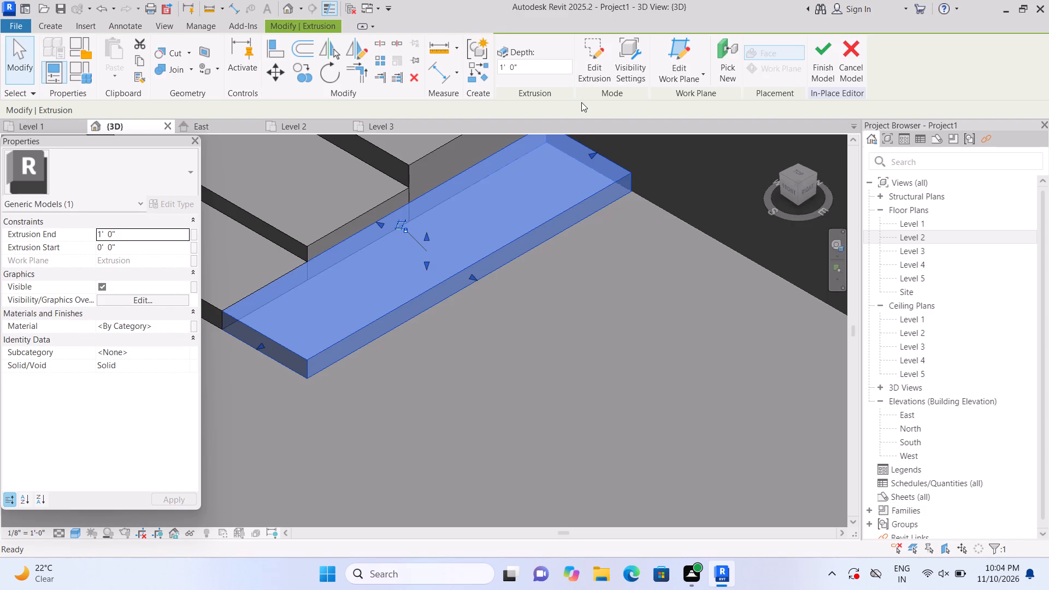
scroll(581, 102, down, 2)
scroll(575, 228, down, 6)
middle_drag(582, 308, 502, 213)
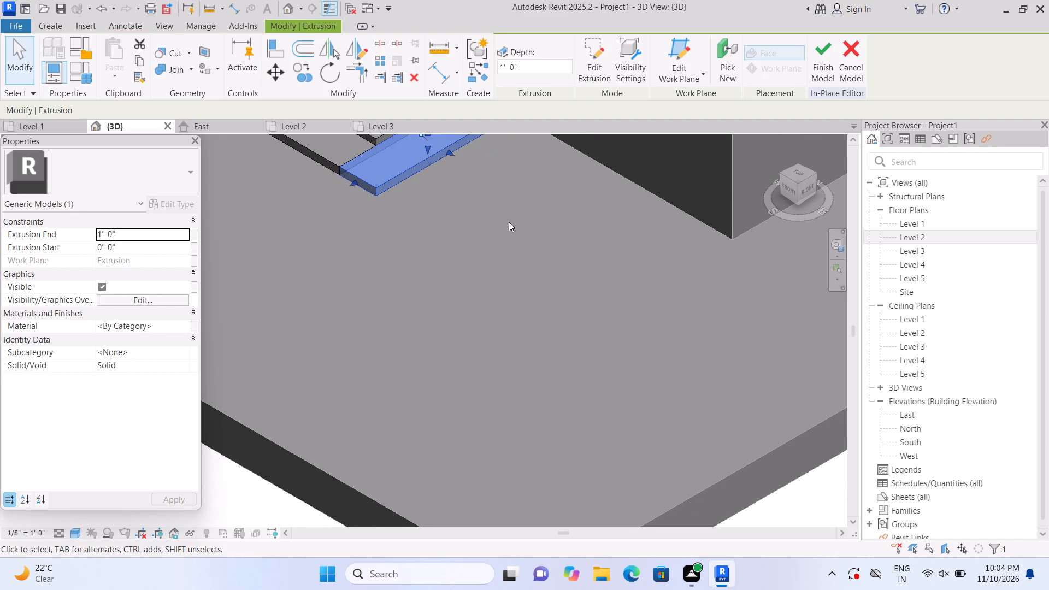
scroll(517, 247, up, 1)
scroll(517, 253, down, 4)
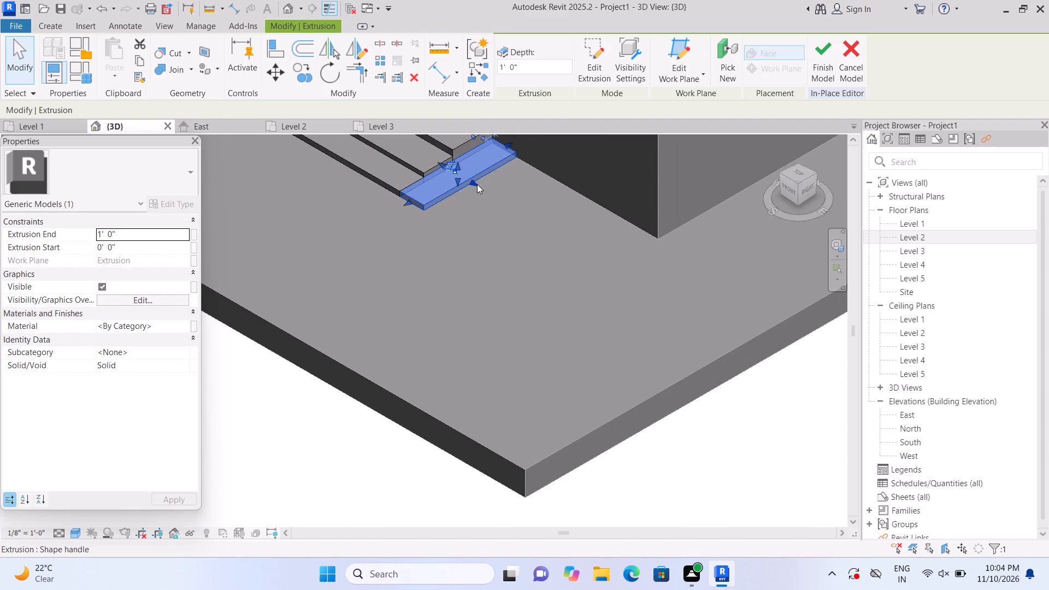
drag(473, 179, 581, 249)
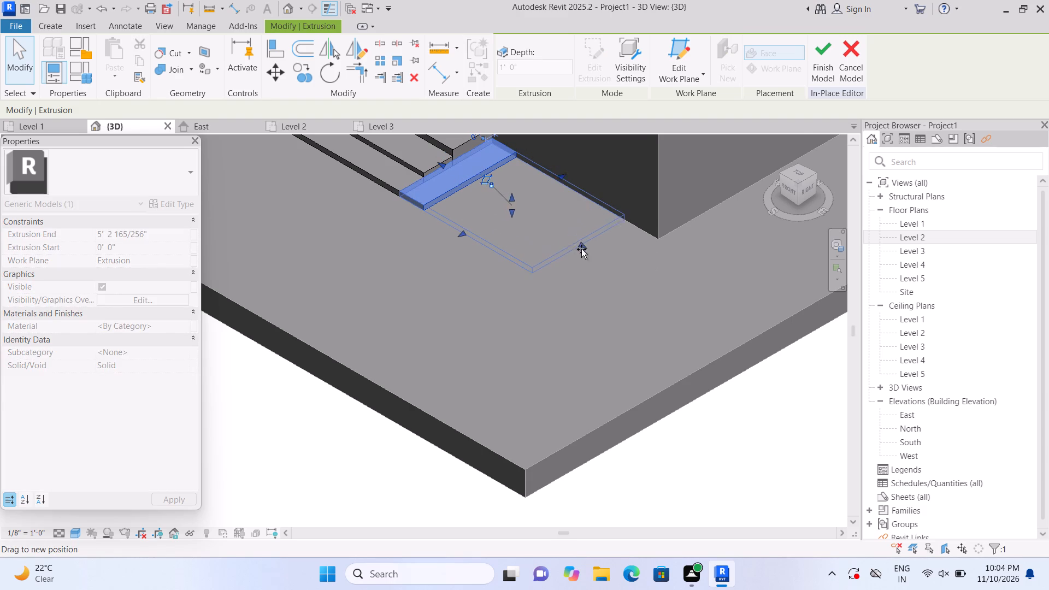
drag(581, 249, 594, 256)
click(720, 451)
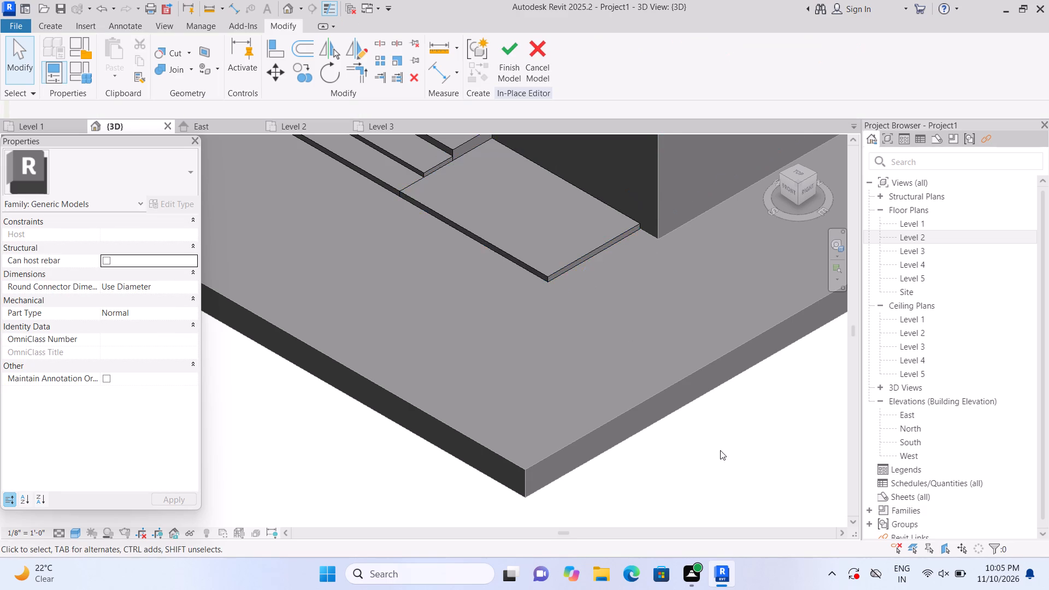
Examine the entrance steps and the side slab from several angles, checking how the slab meets the wall and its corner.
scroll(719, 450, down, 10)
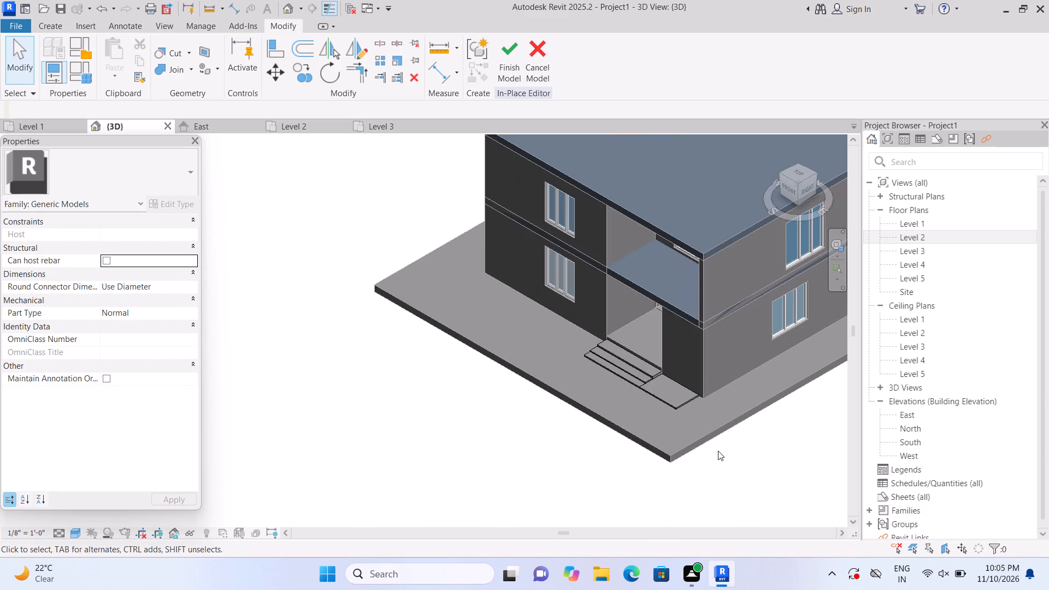
scroll(750, 388, up, 7)
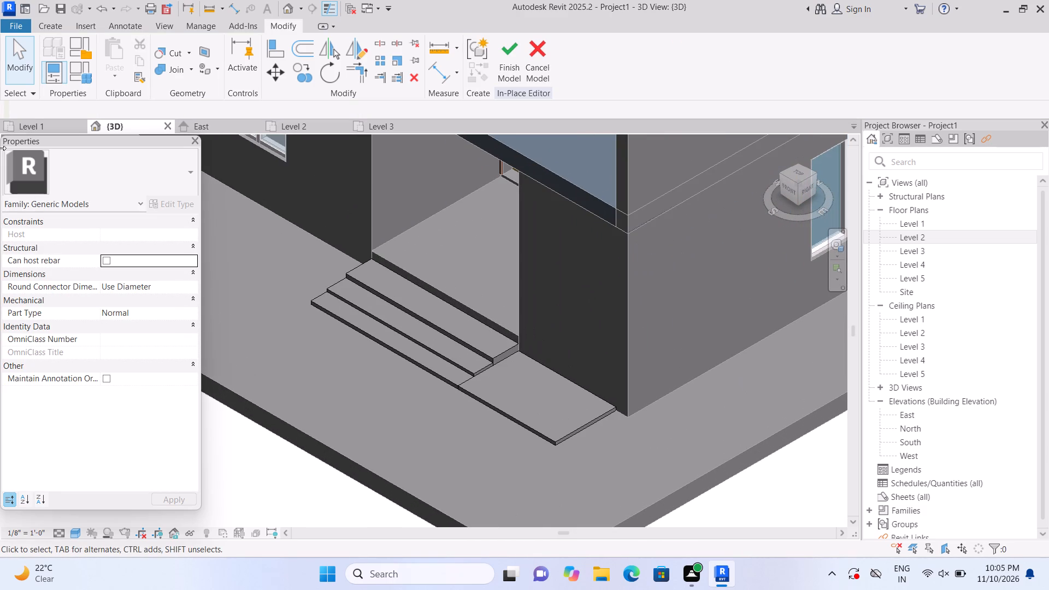
scroll(432, 442, up, 2)
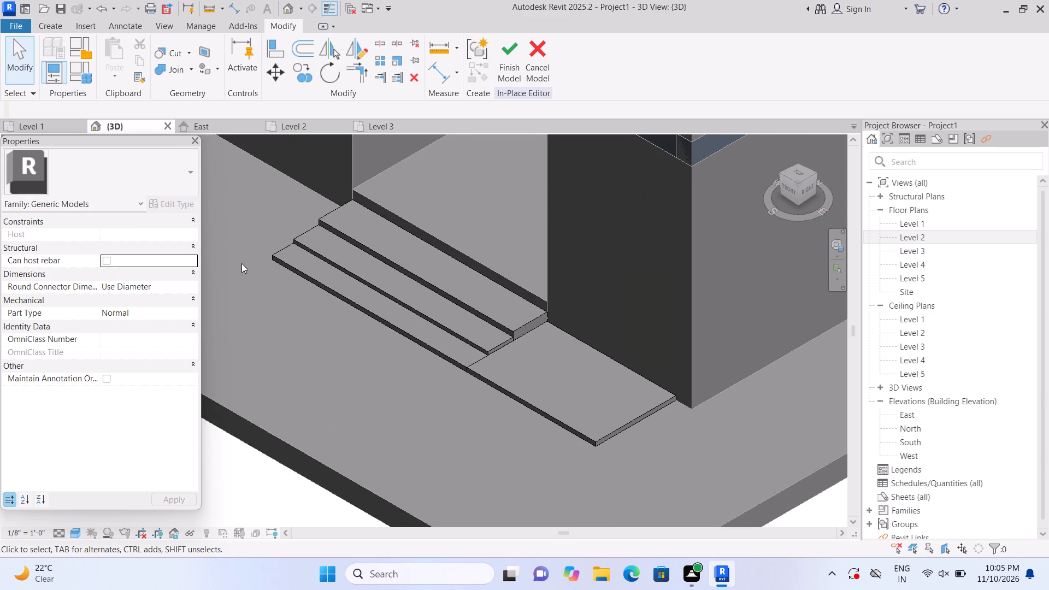
scroll(241, 267, down, 2)
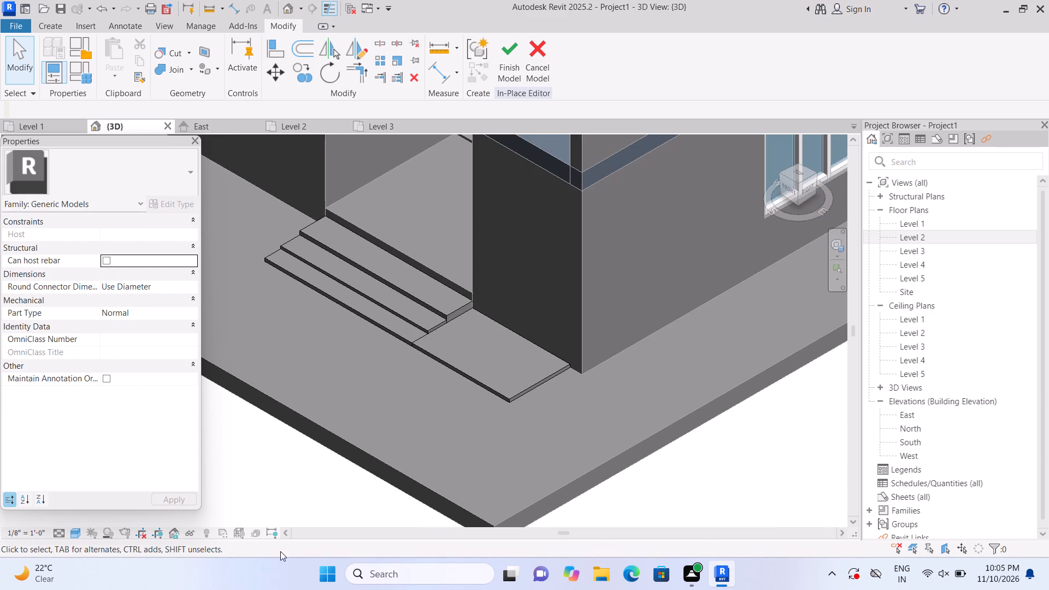
shift+middle_drag(227, 587, 304, 589)
shift+middle_drag(331, 458, 358, 479)
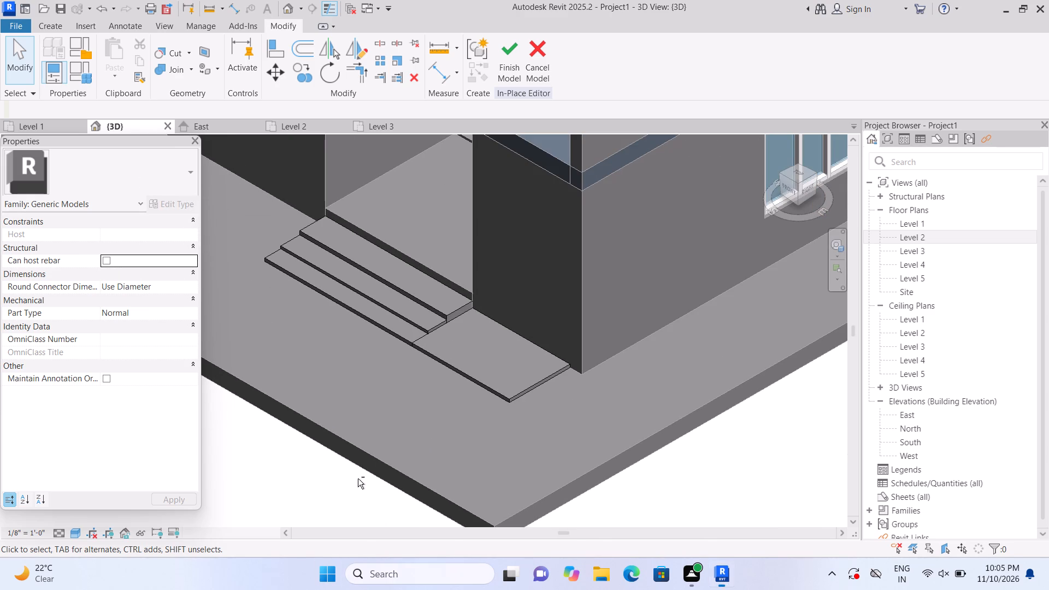
shift+middle_drag(358, 479, 462, 499)
scroll(369, 457, down, 4)
shift+middle_drag(246, 488, 465, 509)
shift+scroll(261, 491, down, 1)
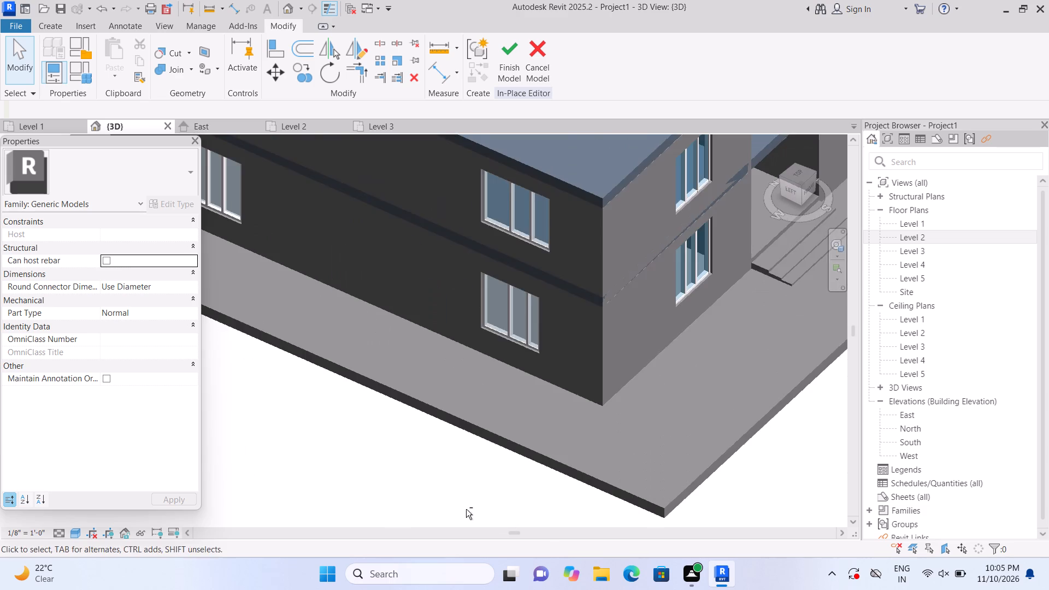
shift+middle_click(463, 509)
middle_drag(681, 417, 466, 498)
scroll(472, 494, up, 1)
scroll(747, 196, up, 3)
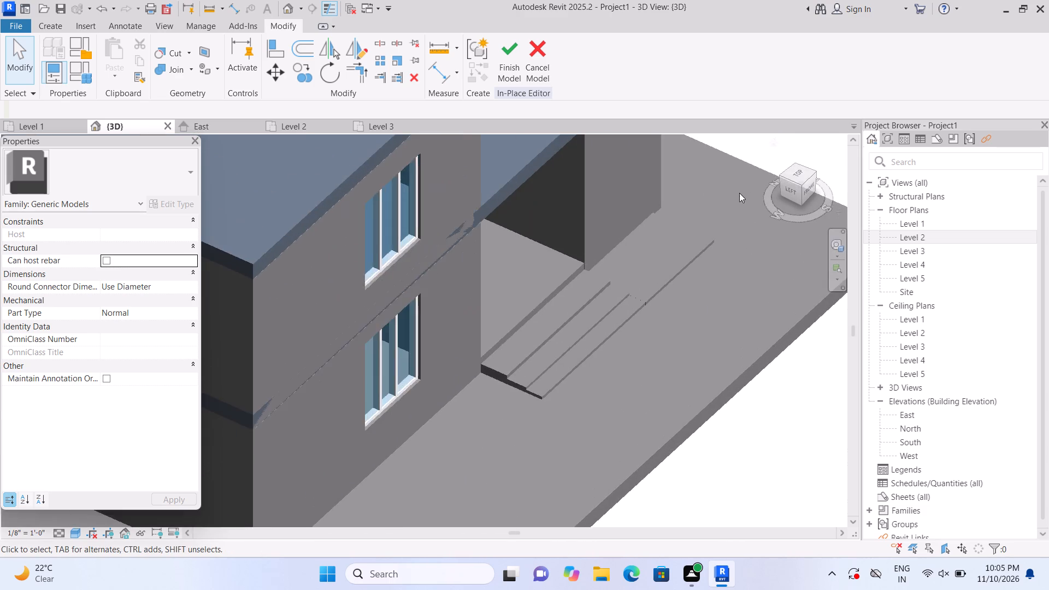
scroll(739, 193, up, 4)
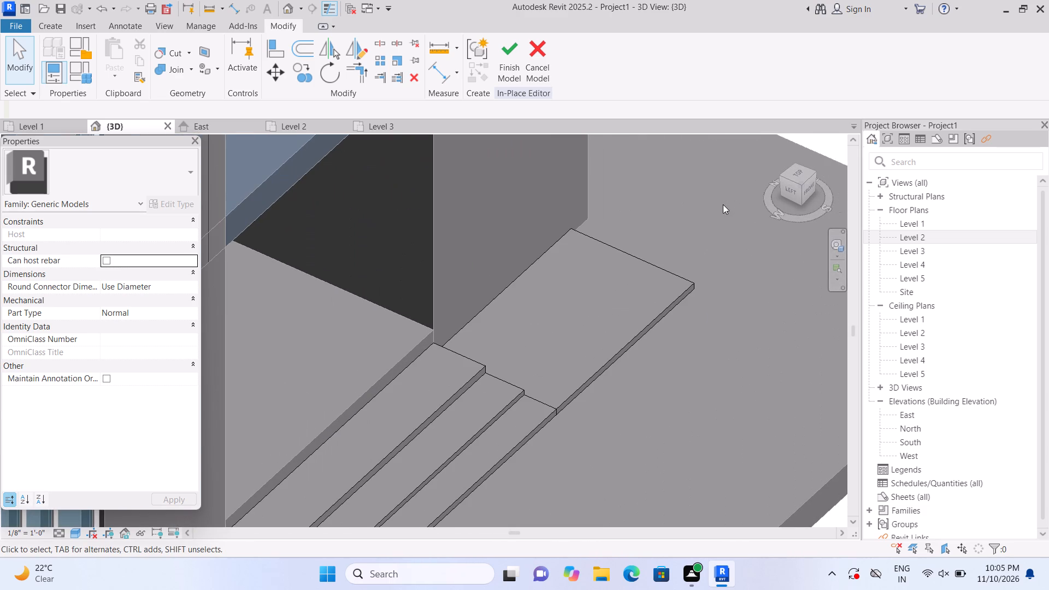
scroll(723, 205, down, 2)
shift+middle_drag(730, 297, 593, 385)
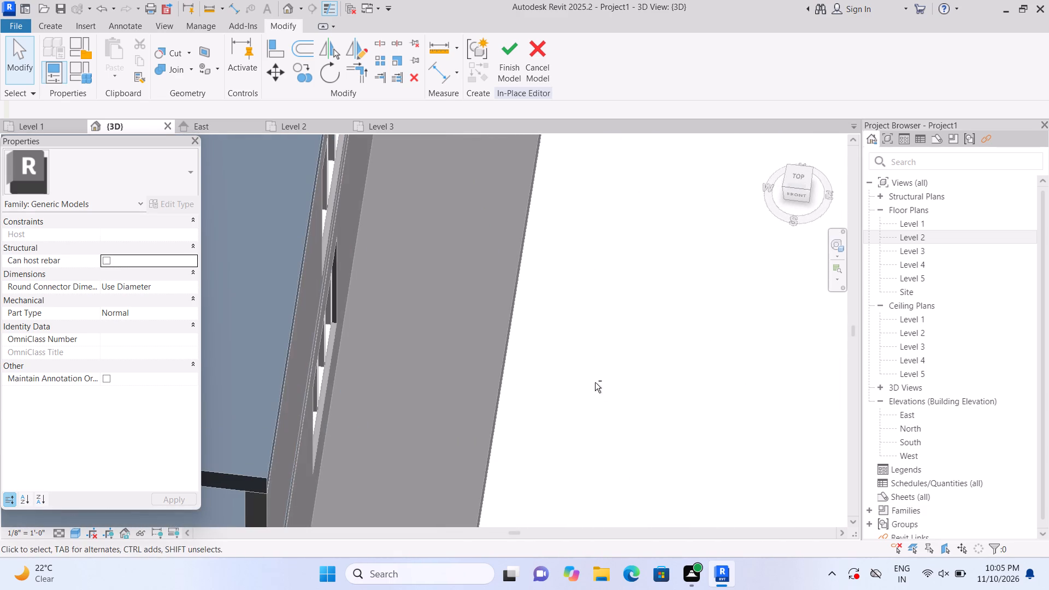
middle_drag(598, 375, 755, 227)
scroll(751, 239, down, 4)
shift+middle_drag(707, 381, 675, 376)
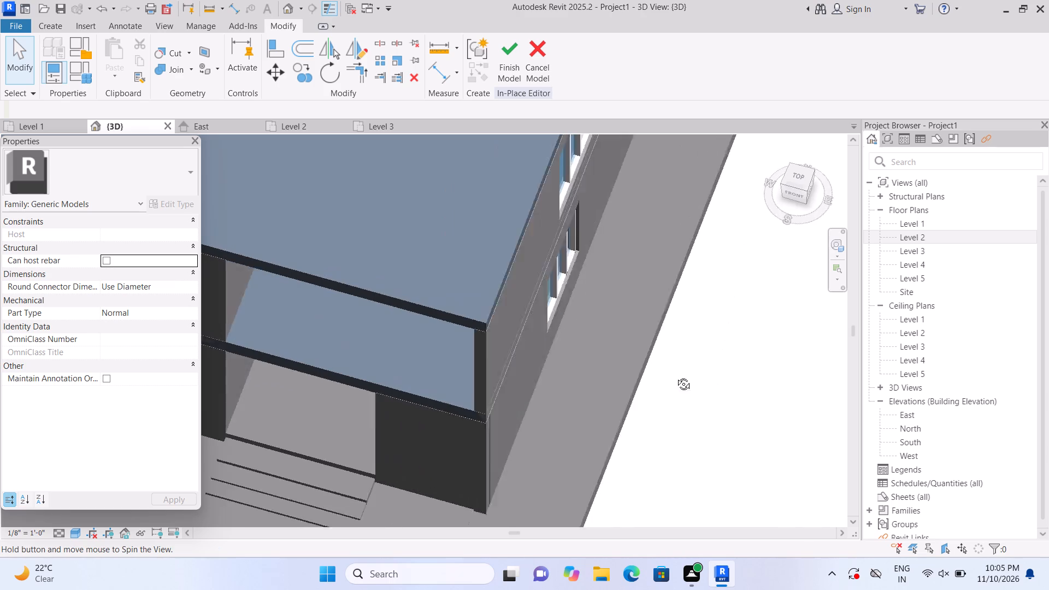
shift+middle_drag(675, 376, 656, 366)
middle_drag(591, 357, 793, 214)
scroll(658, 394, up, 3)
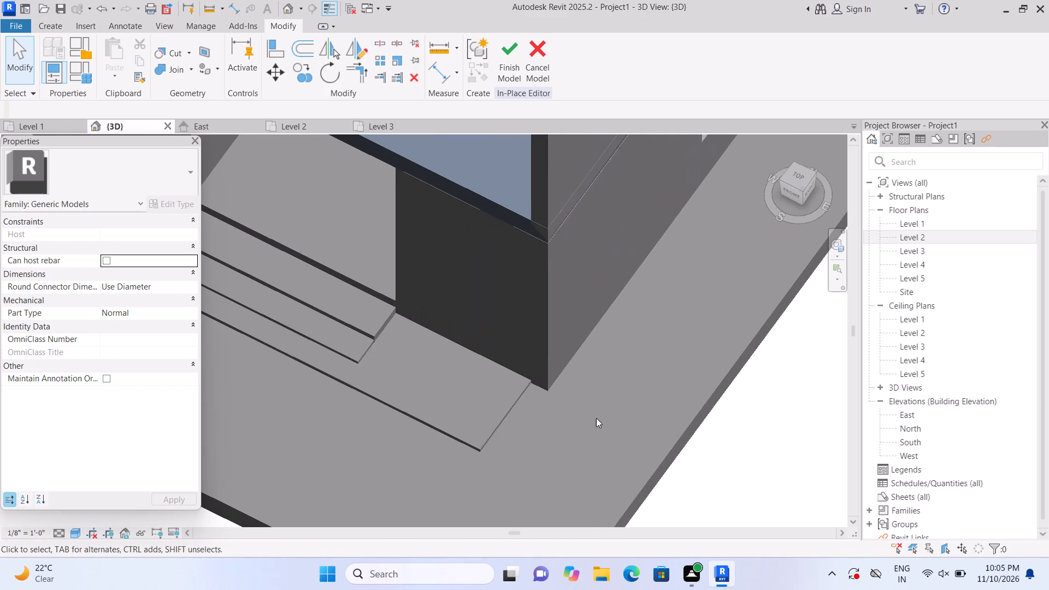
shift+scroll(585, 419, up, 1)
shift+middle_drag(582, 426, 531, 405)
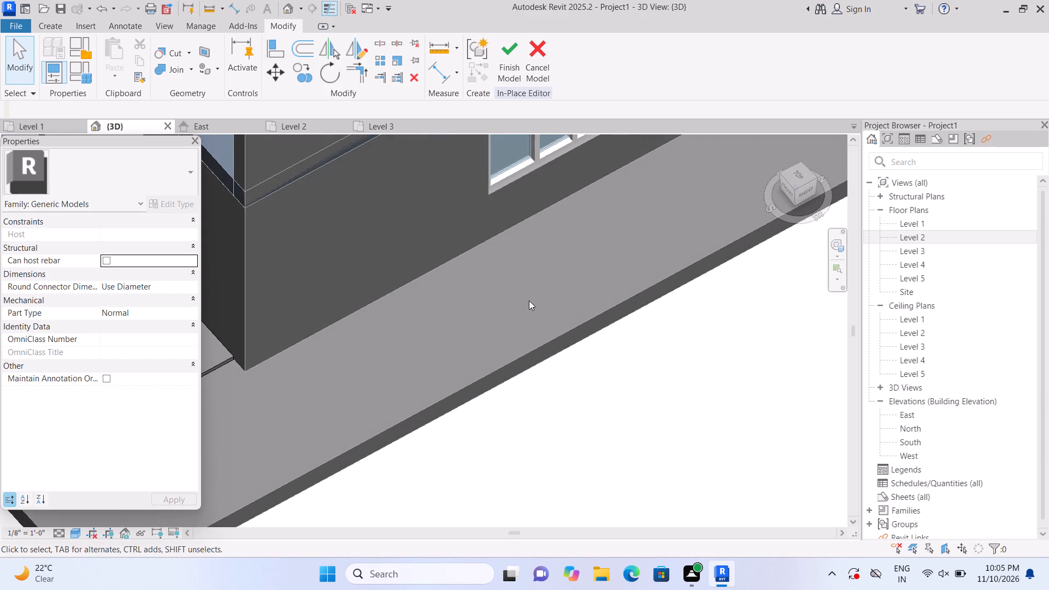
scroll(723, 329, down, 6)
shift+middle_drag(490, 468, 480, 467)
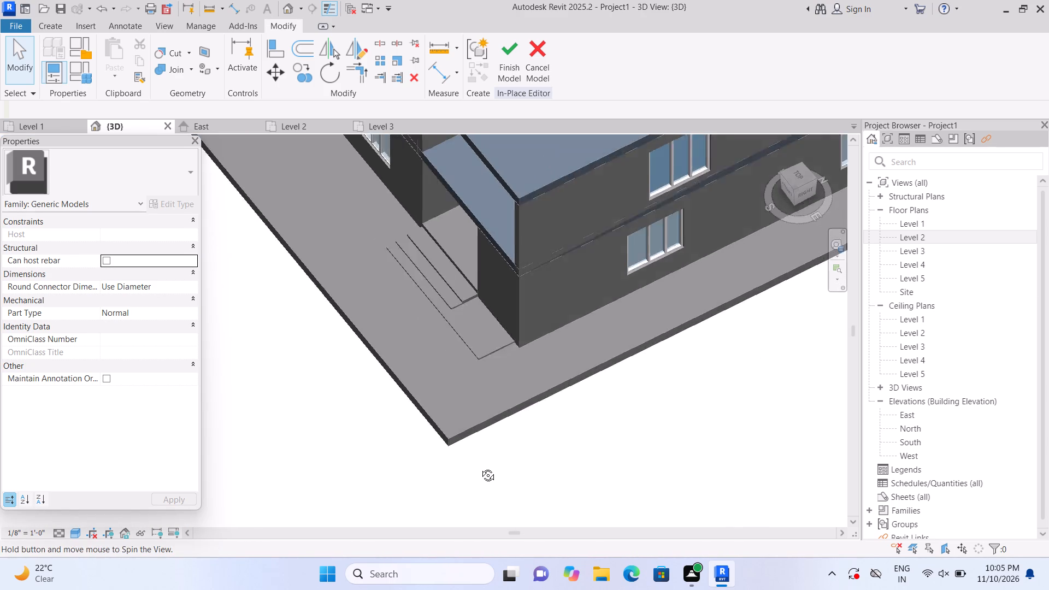
shift+middle_drag(480, 467, 438, 441)
scroll(440, 382, up, 1)
middle_drag(458, 389, 717, 433)
middle_drag(681, 377, 594, 474)
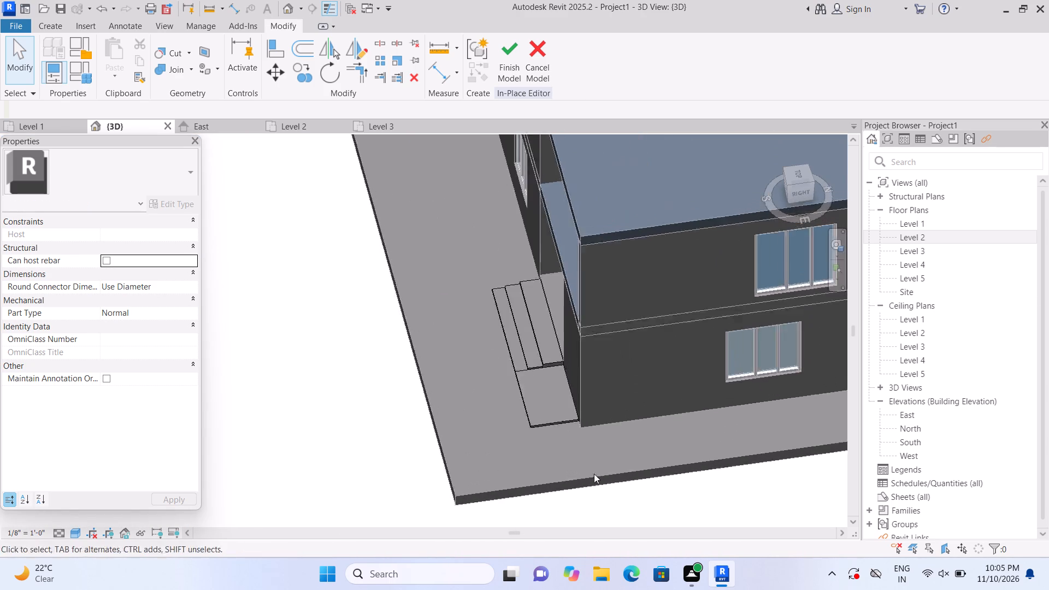
shift+middle_drag(592, 483, 626, 487)
middle_click(700, 446)
shift+middle_drag(690, 463, 722, 467)
middle_drag(712, 448, 508, 358)
Pull the side slab's outer end back from the building corner, reducing its extrusion depth to about 5'-9 37/64".
scroll(510, 357, up, 4)
scroll(548, 380, up, 2)
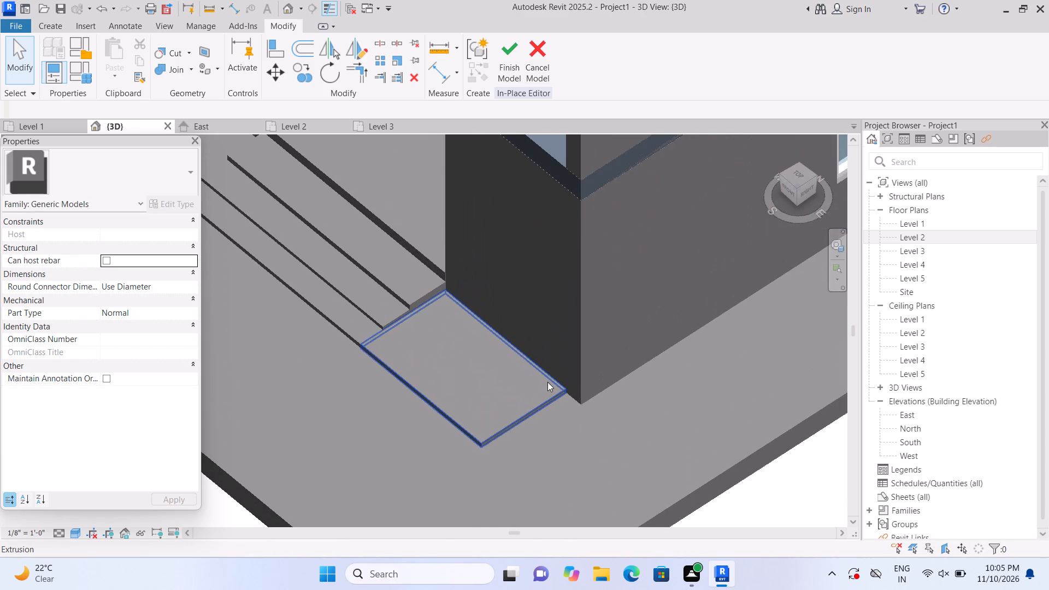
scroll(550, 389, up, 1)
click(550, 389)
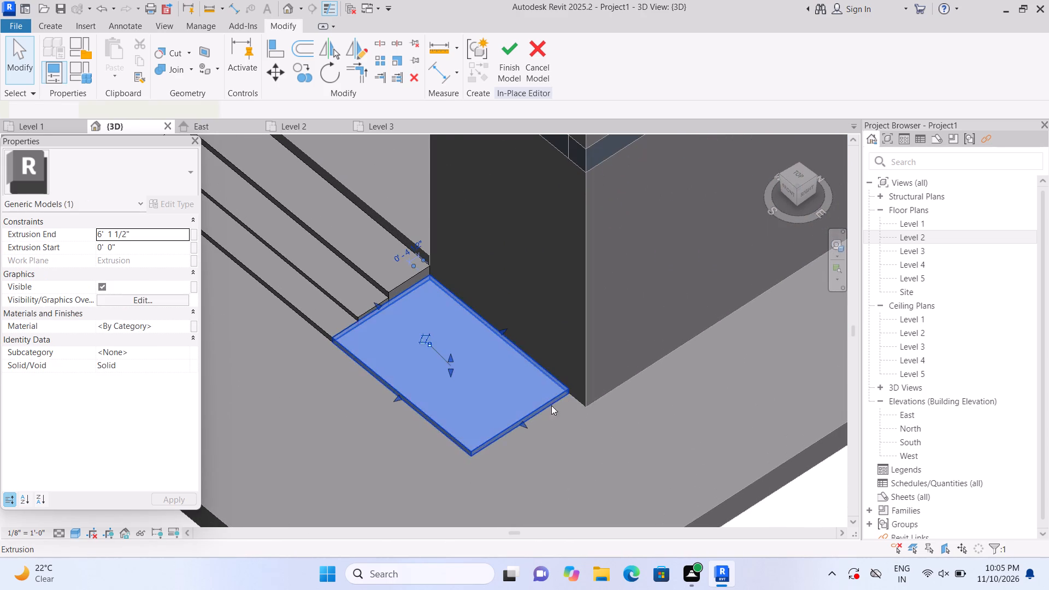
scroll(553, 411, up, 2)
drag(509, 426, 502, 415)
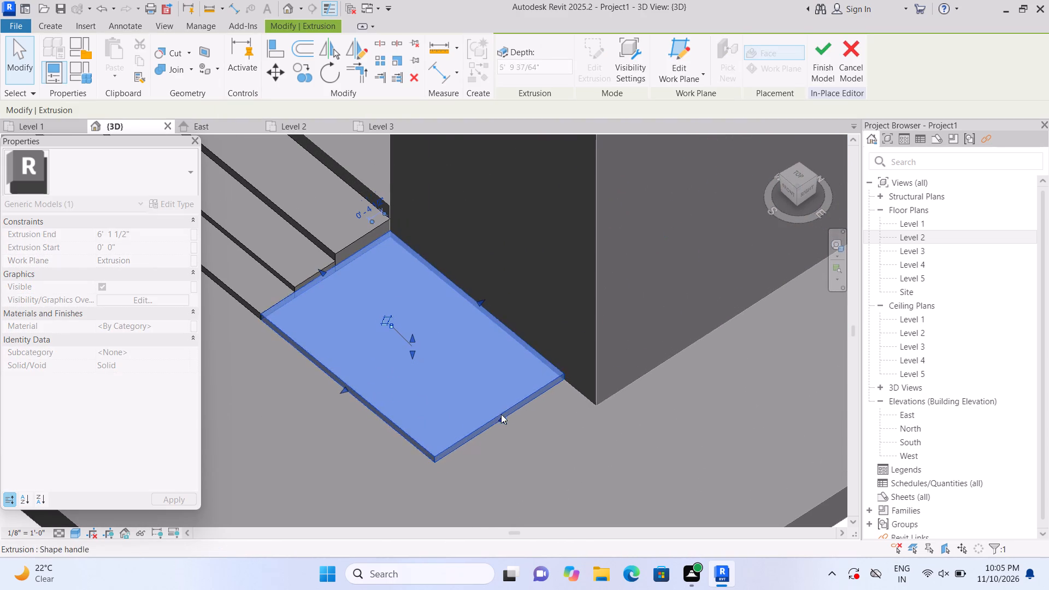
key(Escape)
scroll(456, 489, down, 6)
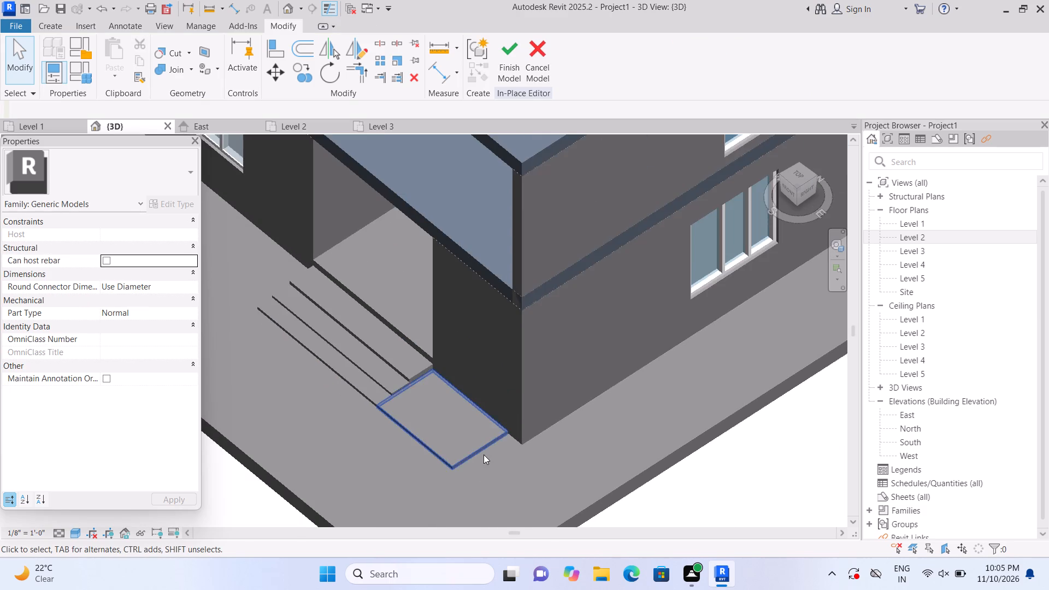
scroll(486, 457, down, 2)
shift+middle_drag(625, 499, 658, 502)
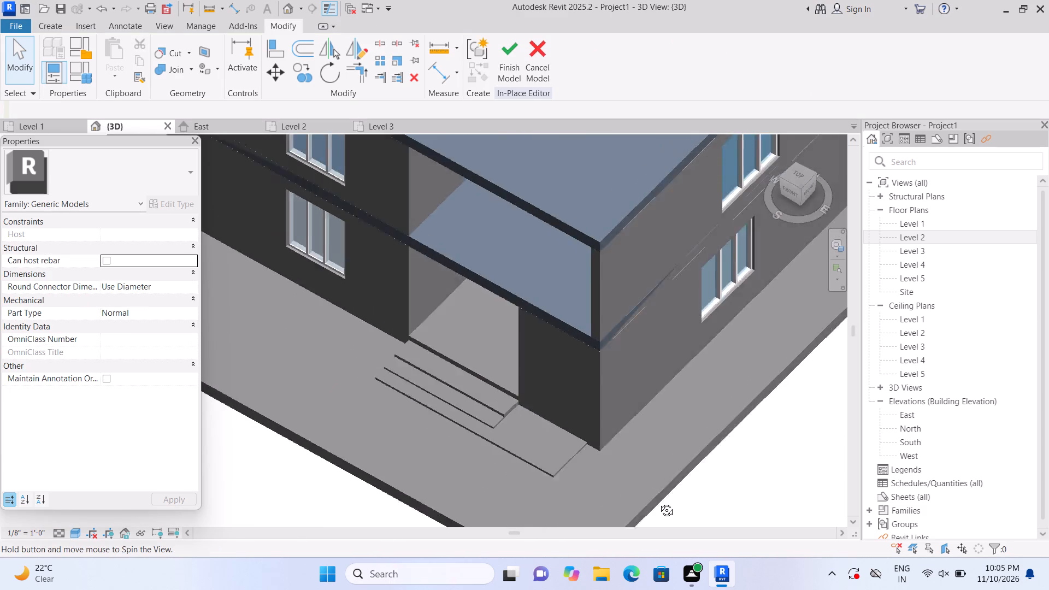
Extrude a 1'-0" deep block from the side slab's outer end face, using a rectangle about 3'-9 3/4" long covering that face.
shift+middle_drag(658, 502, 730, 485)
middle_drag(729, 461, 455, 461)
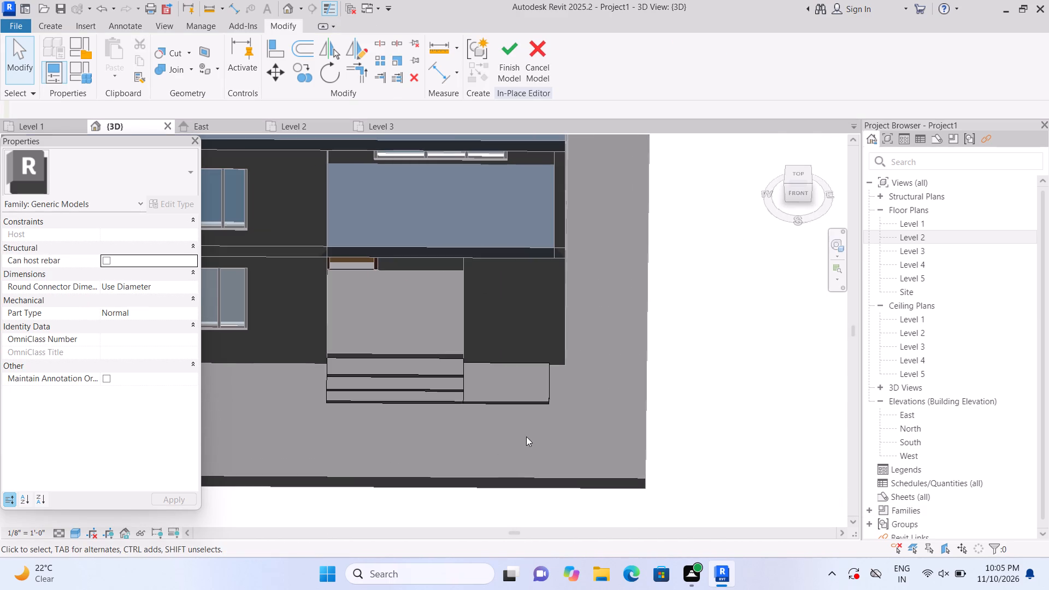
scroll(621, 365, up, 5)
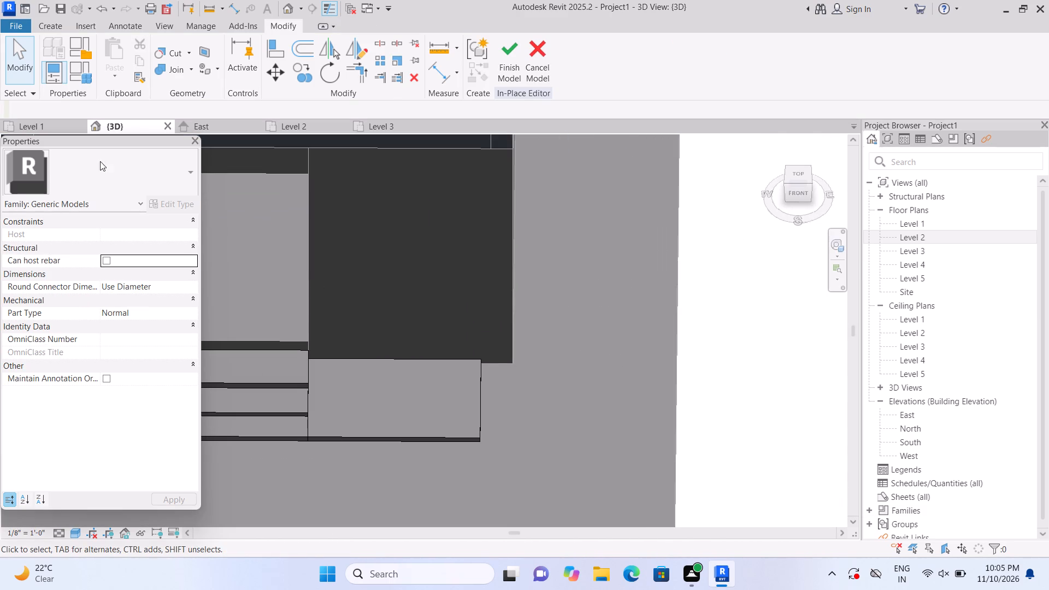
click(48, 27)
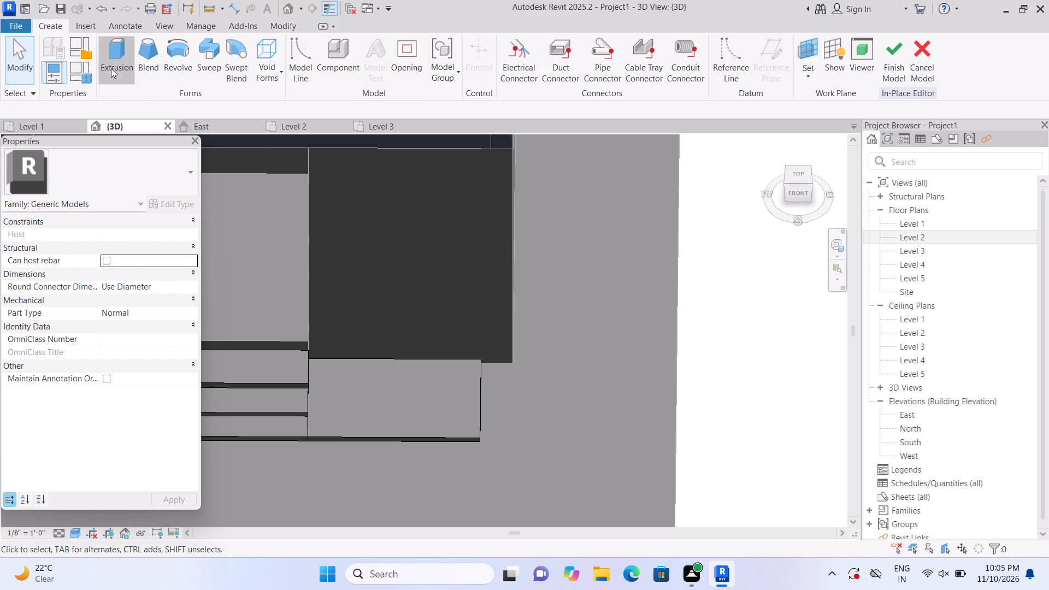
click(110, 68)
click(711, 82)
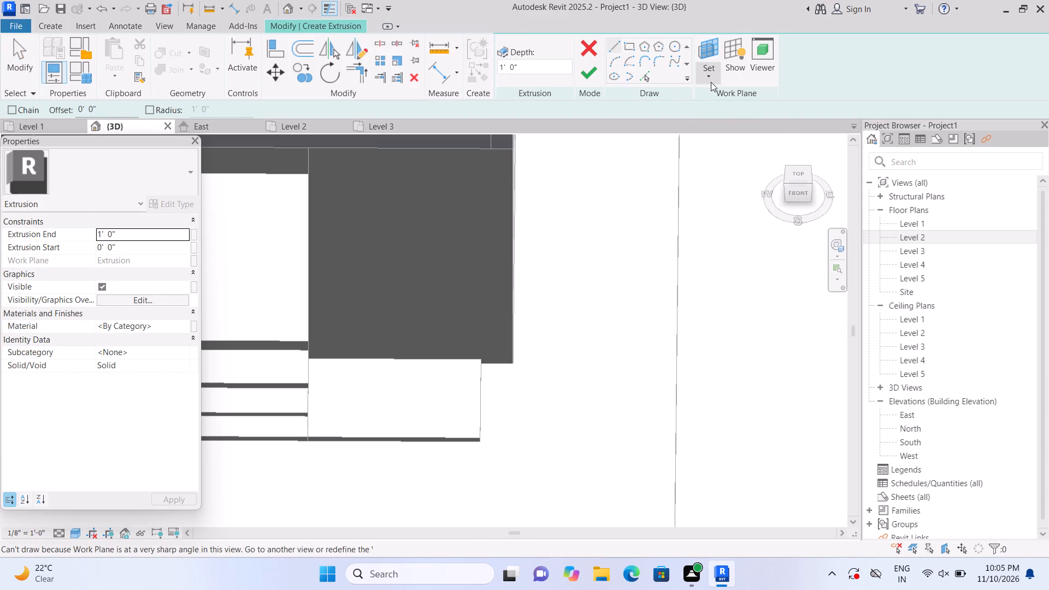
click(730, 125)
scroll(485, 412, up, 2)
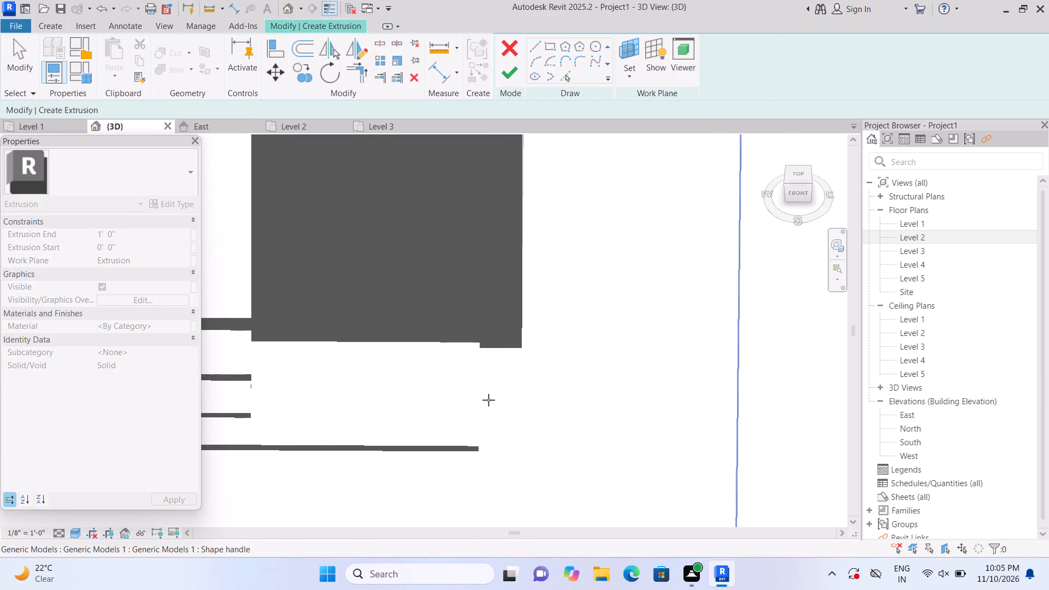
shift+middle_drag(553, 441, 503, 439)
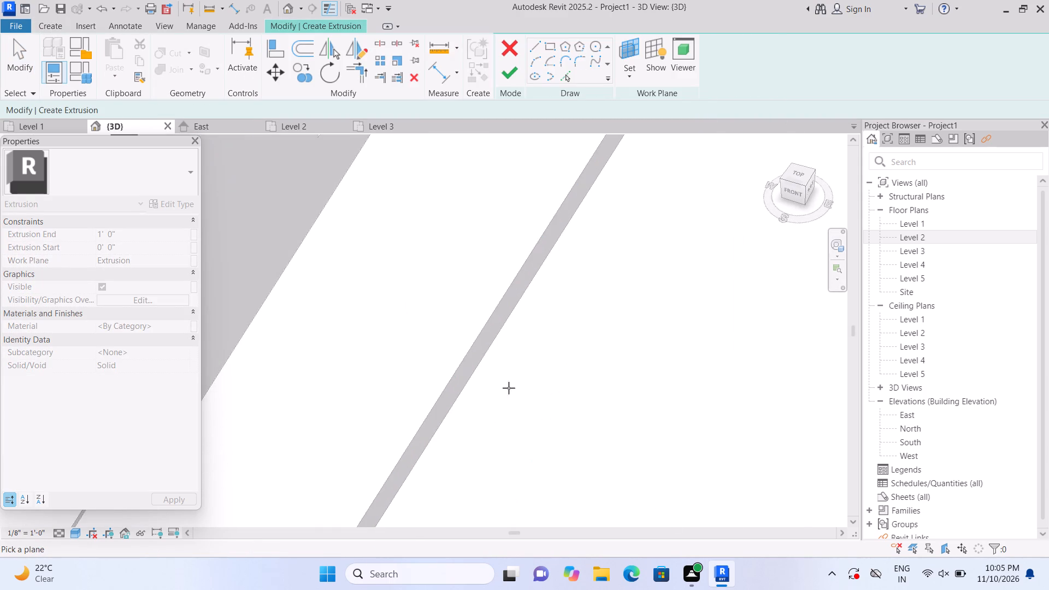
scroll(514, 383, down, 7)
shift+middle_drag(403, 459, 340, 441)
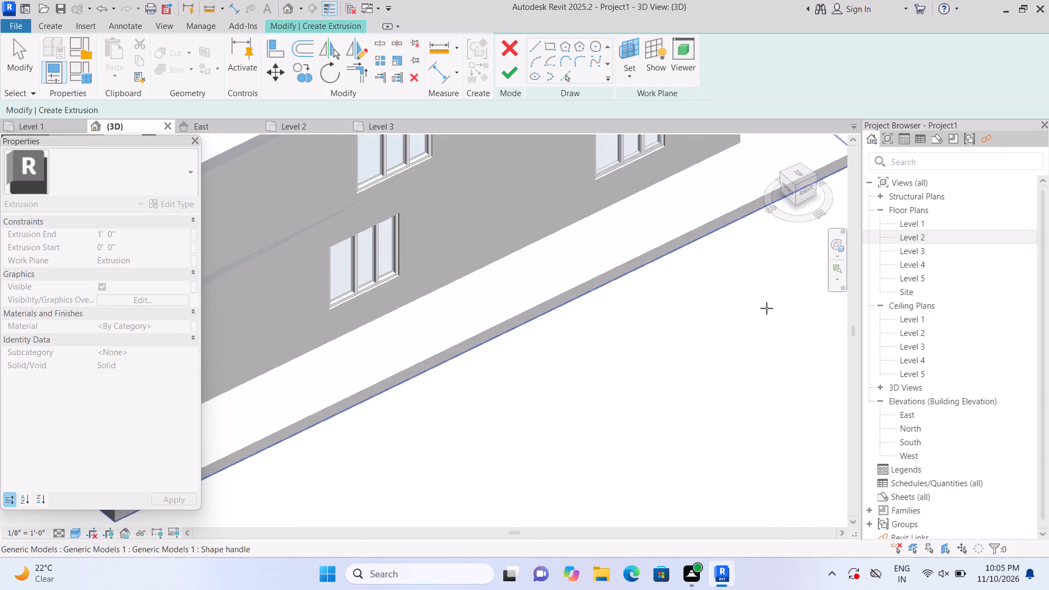
middle_drag(487, 396, 924, 356)
scroll(627, 436, up, 5)
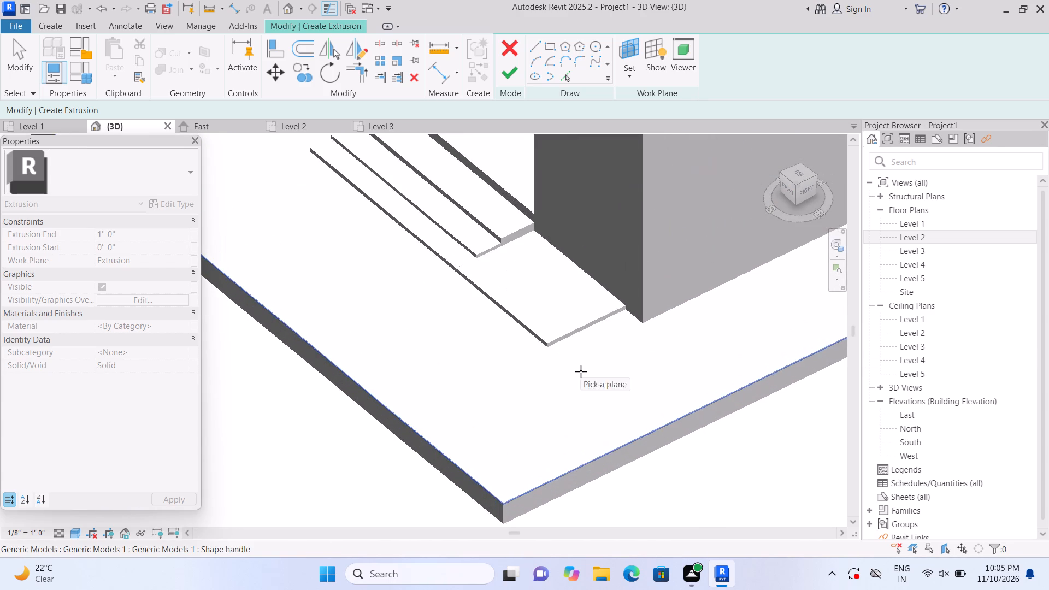
scroll(581, 371, up, 4)
click(515, 323)
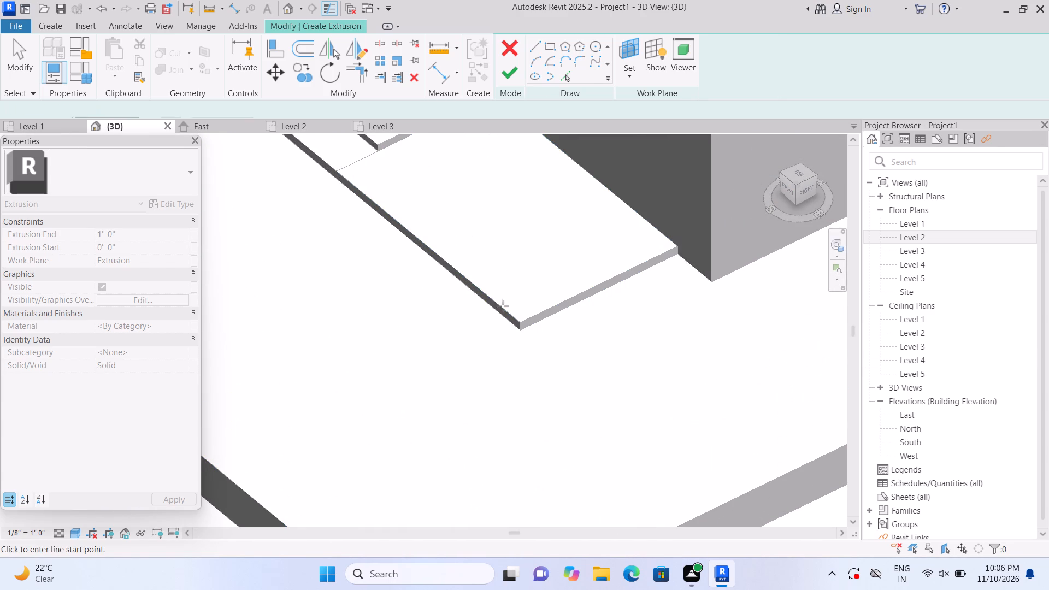
click(626, 38)
click(628, 43)
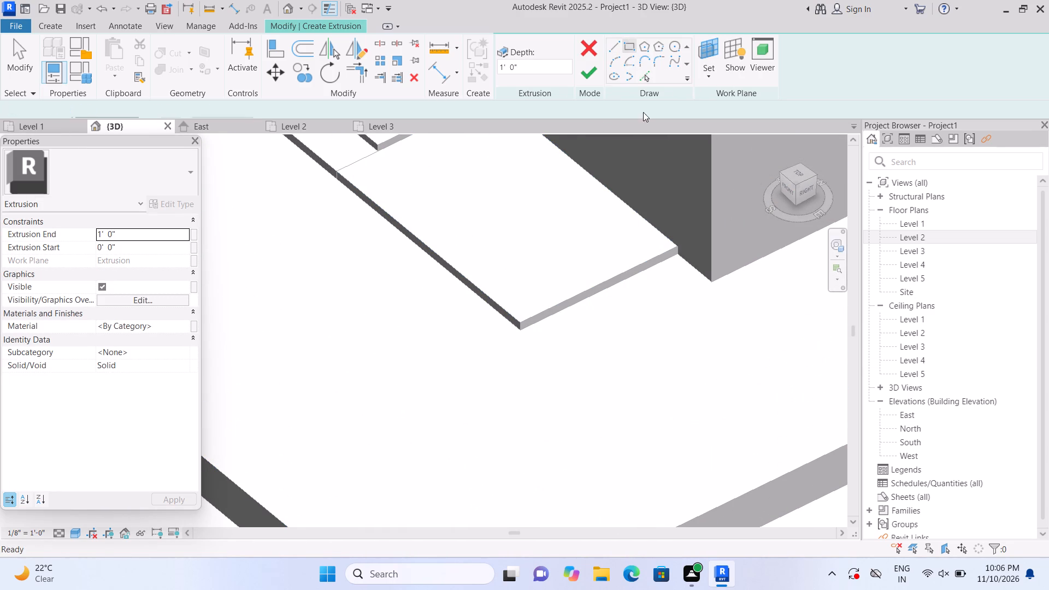
scroll(668, 330, up, 3)
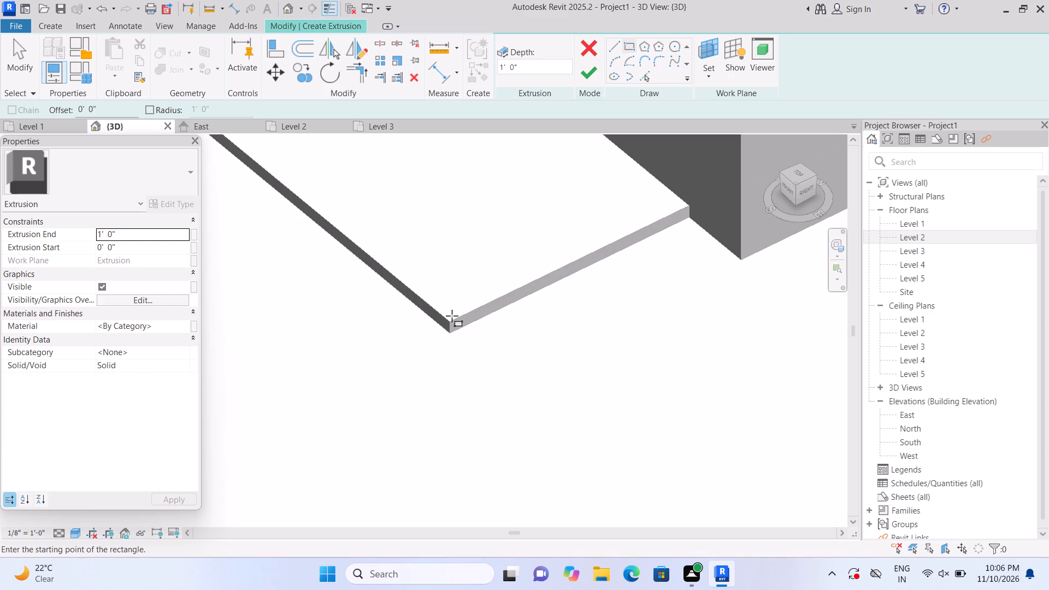
click(690, 203)
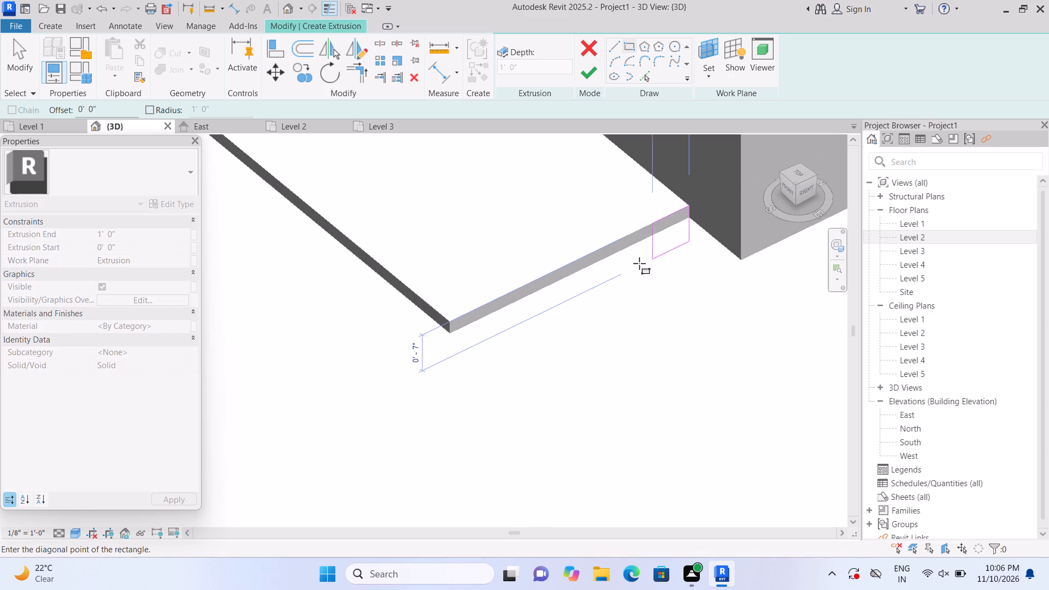
click(452, 333)
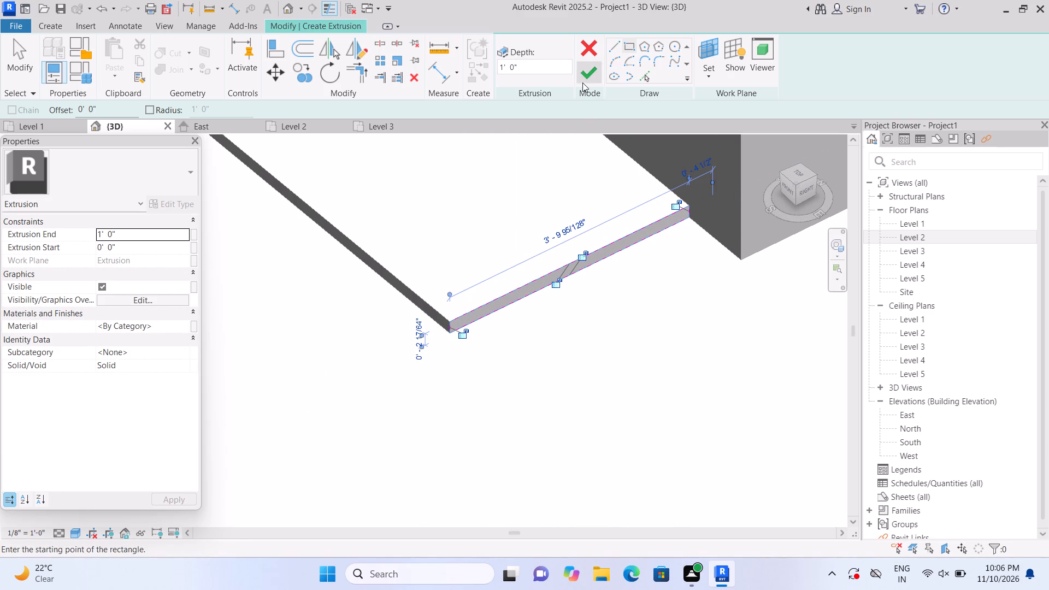
click(582, 82)
Stretch the new end block's outer face to line up with the building corner, to an extrusion depth of about 1'-0 59/64".
scroll(602, 187, down, 4)
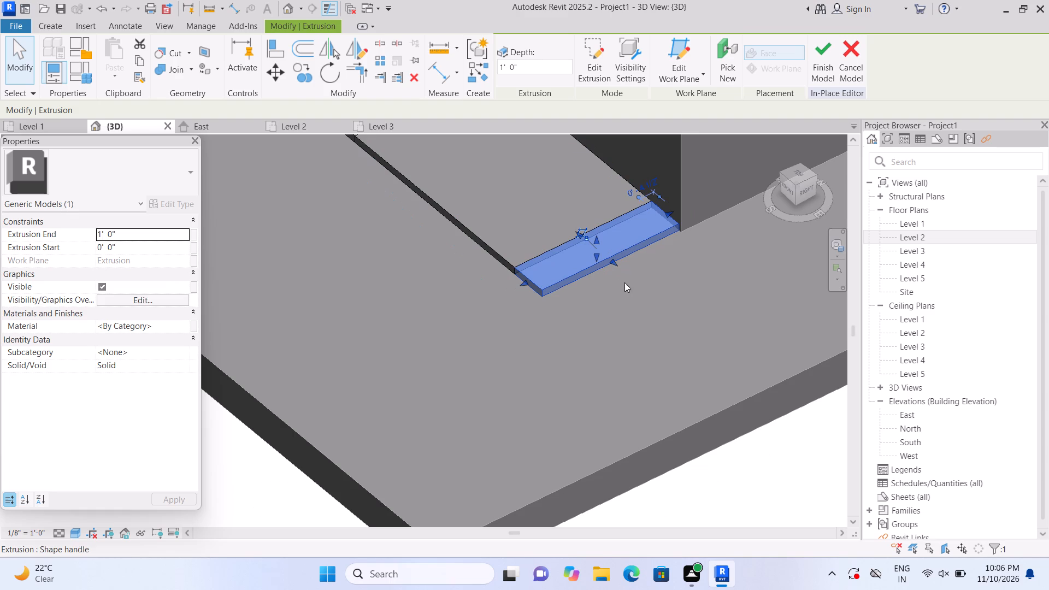
scroll(666, 258, up, 5)
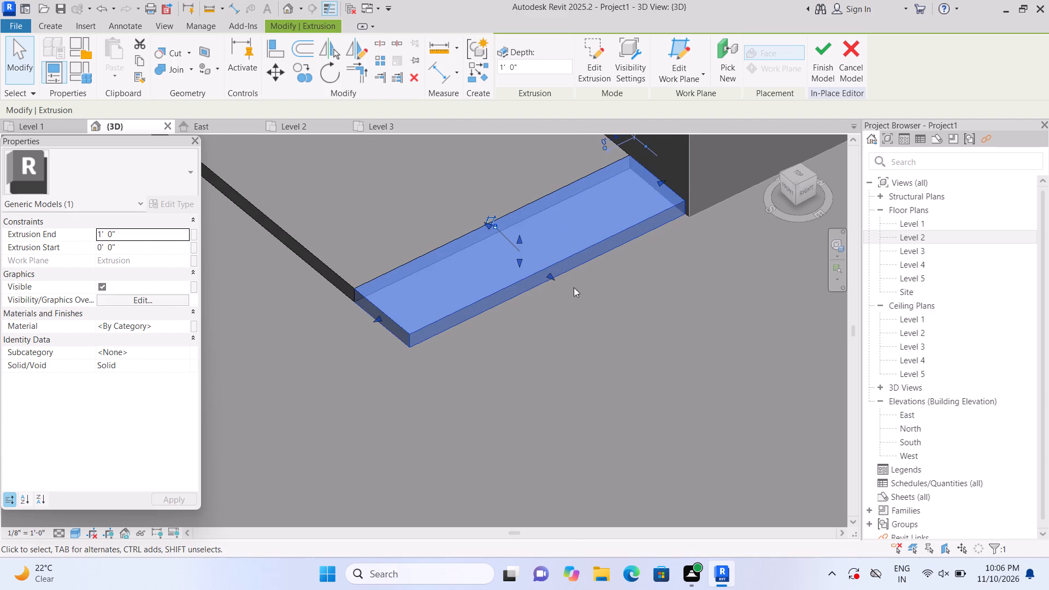
click(551, 276)
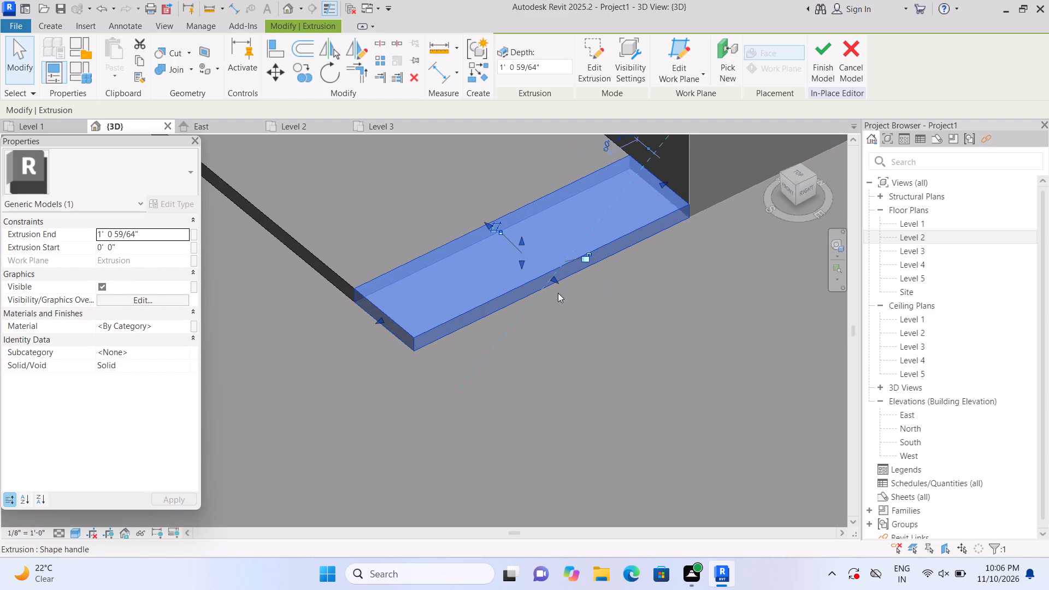
click(606, 298)
scroll(679, 240, up, 2)
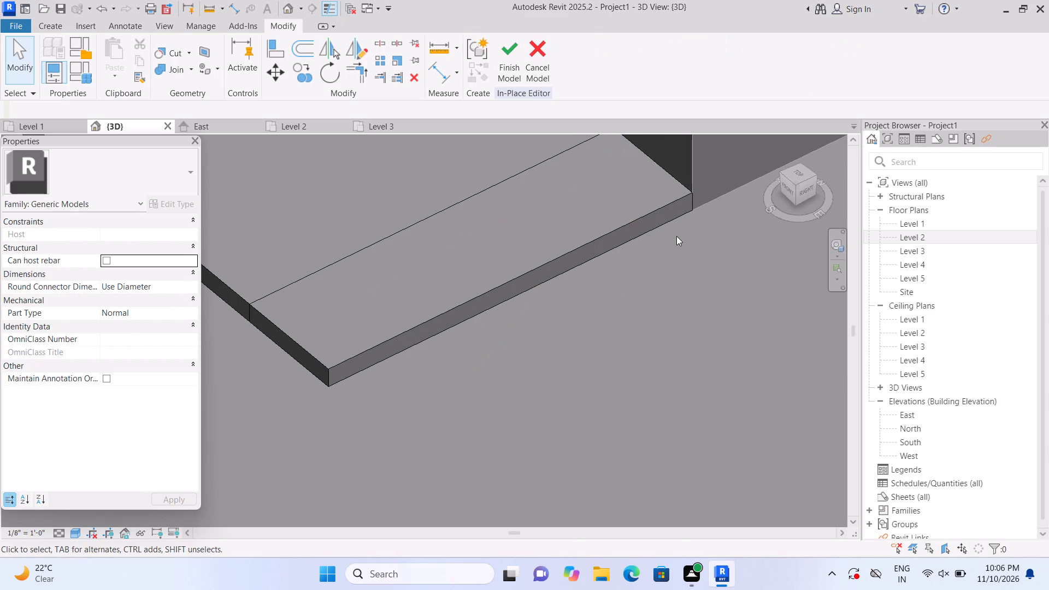
scroll(680, 232, down, 1)
scroll(678, 216, up, 1)
click(677, 216)
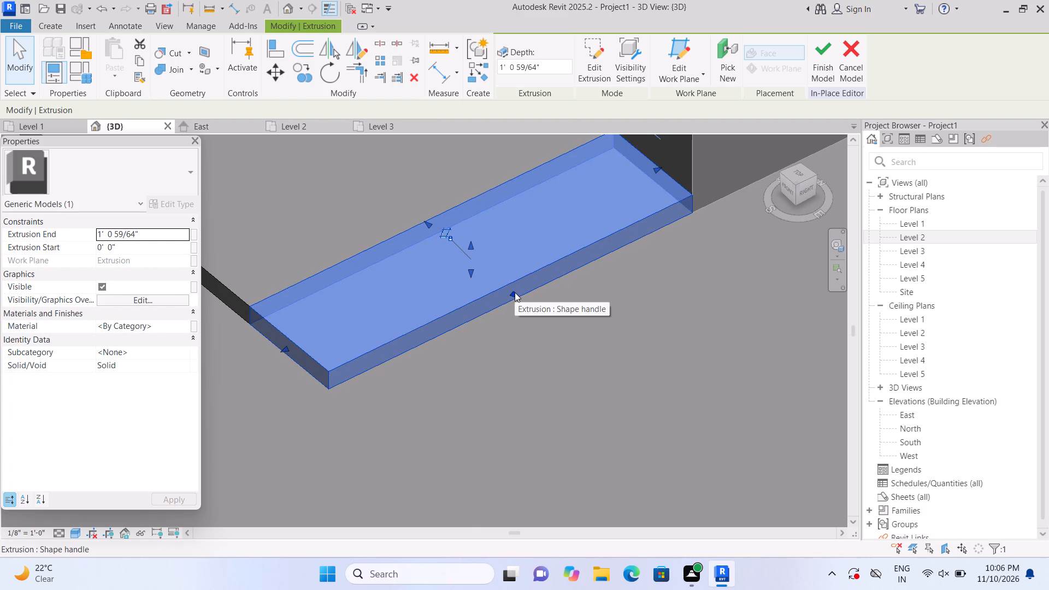
drag(515, 292, 514, 286)
click(553, 340)
Raise the top face of the end block well above the side slab to form a low wall at its end.
scroll(560, 318, down, 8)
scroll(564, 326, up, 2)
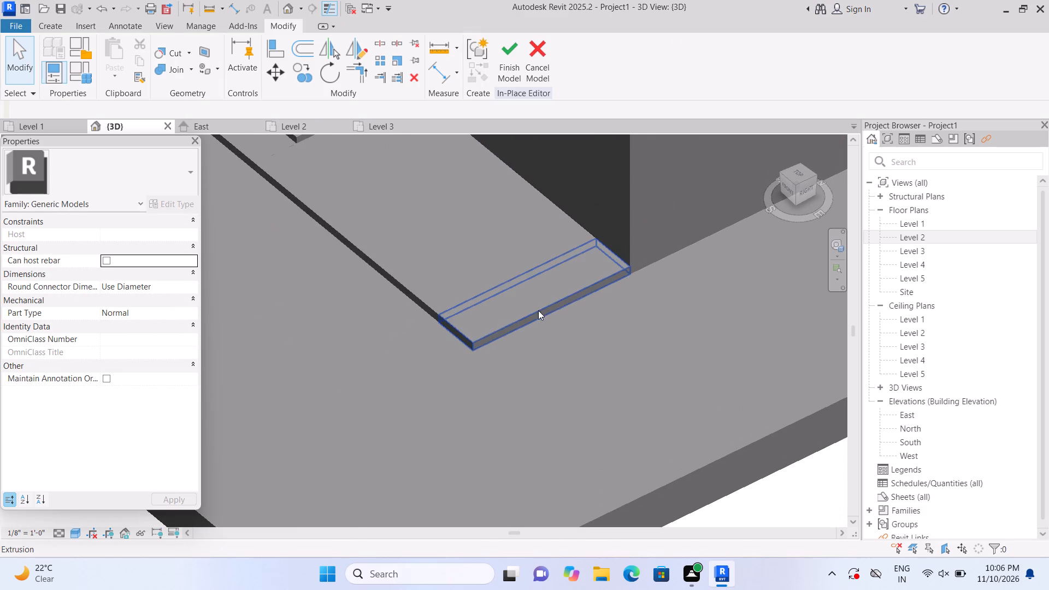
click(538, 307)
drag(535, 276, 547, 206)
scroll(547, 212, down, 9)
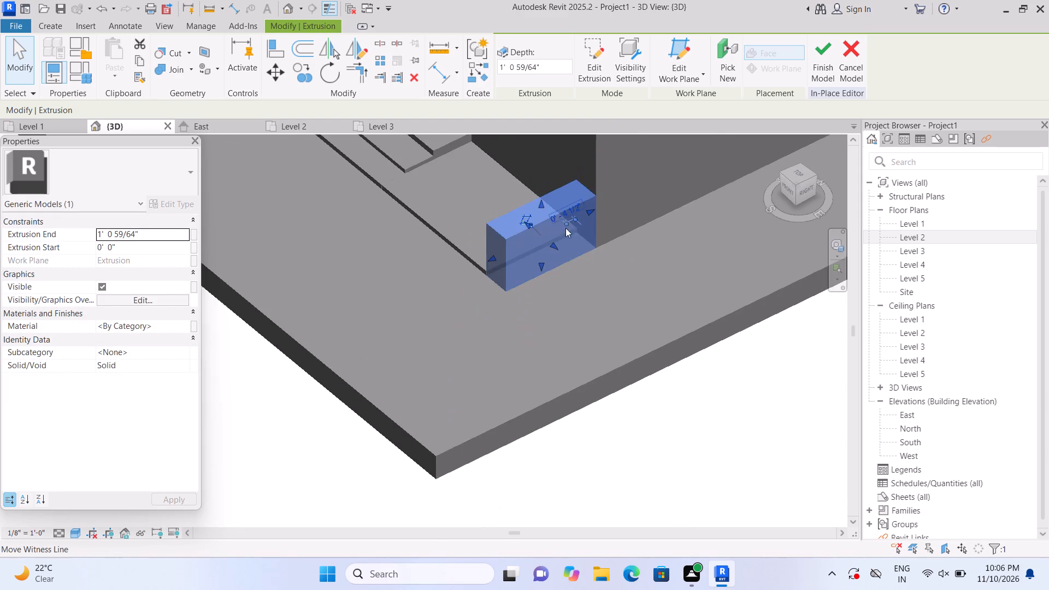
scroll(565, 228, down, 1)
click(429, 357)
Start a new extrusion with its work plane on the end face of the entrance steps, at the end opposite the side slab.
scroll(419, 355, down, 2)
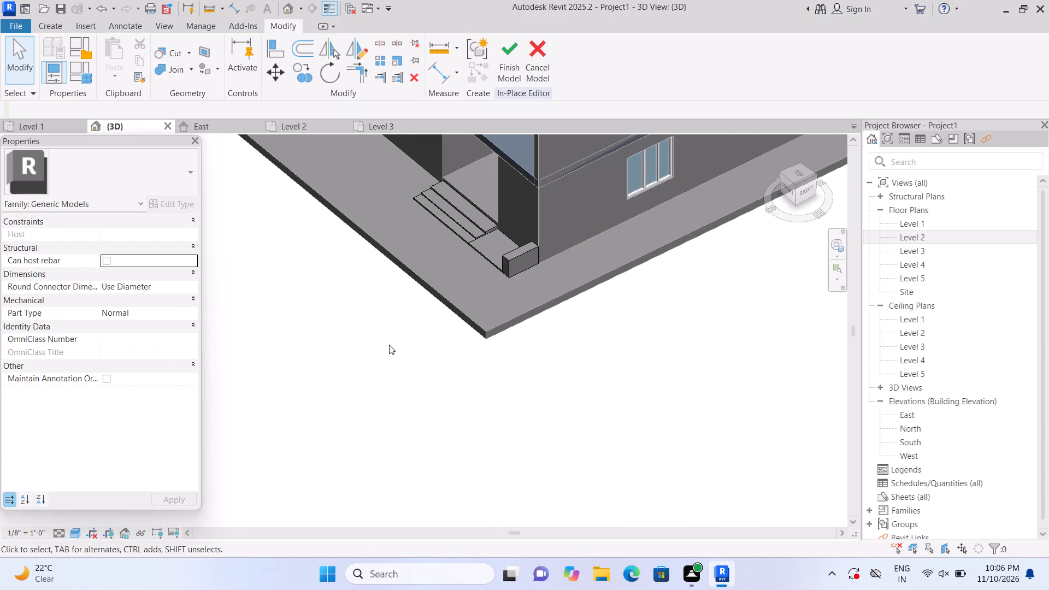
shift+middle_drag(392, 350, 639, 383)
shift+middle_click(639, 383)
middle_drag(630, 348, 217, 564)
scroll(282, 458, up, 1)
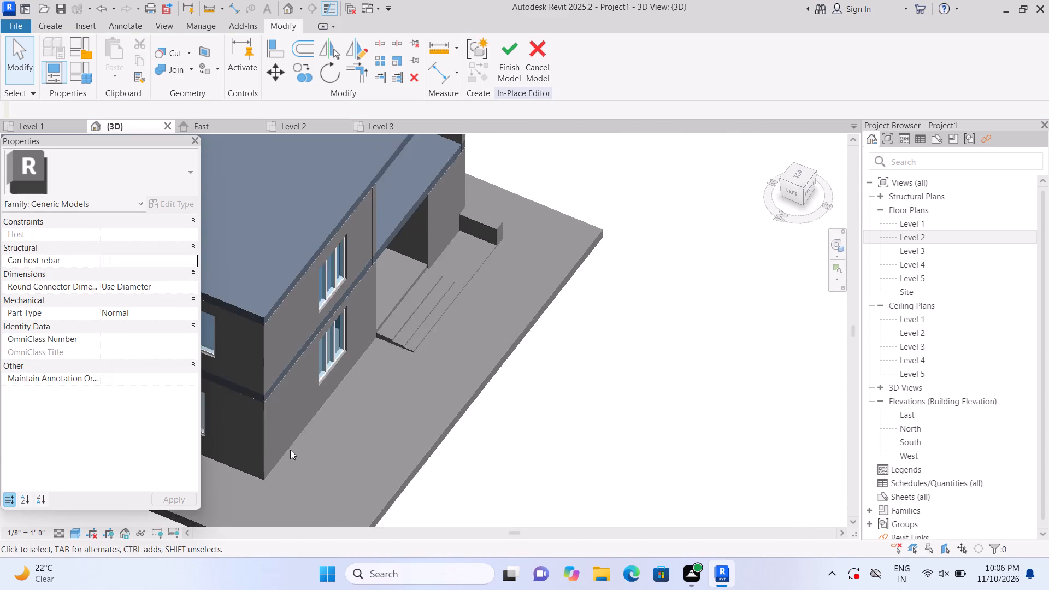
scroll(290, 450, up, 1)
scroll(456, 320, up, 2)
scroll(417, 357, up, 4)
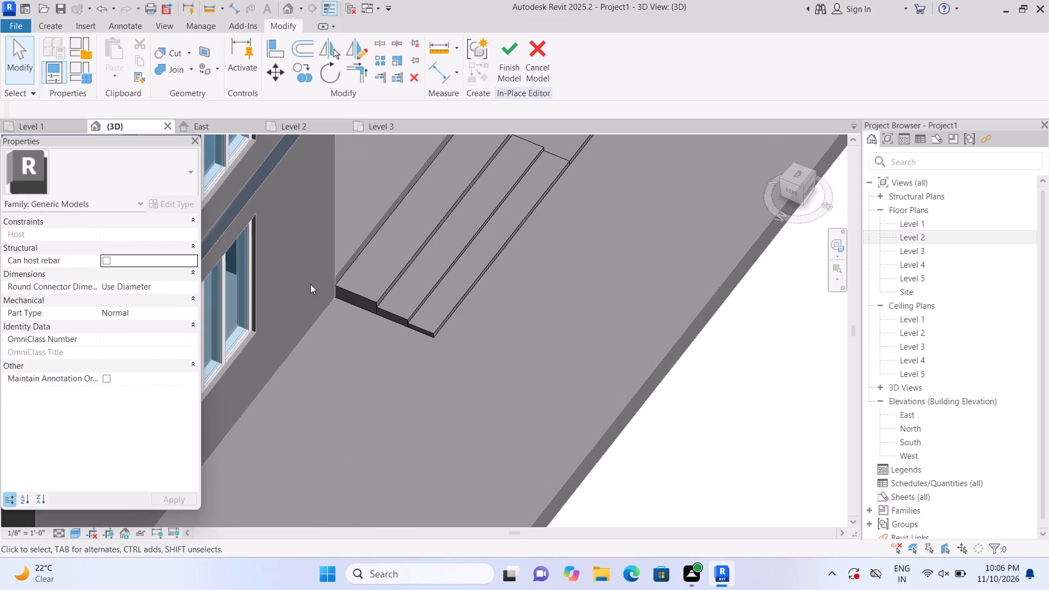
click(46, 22)
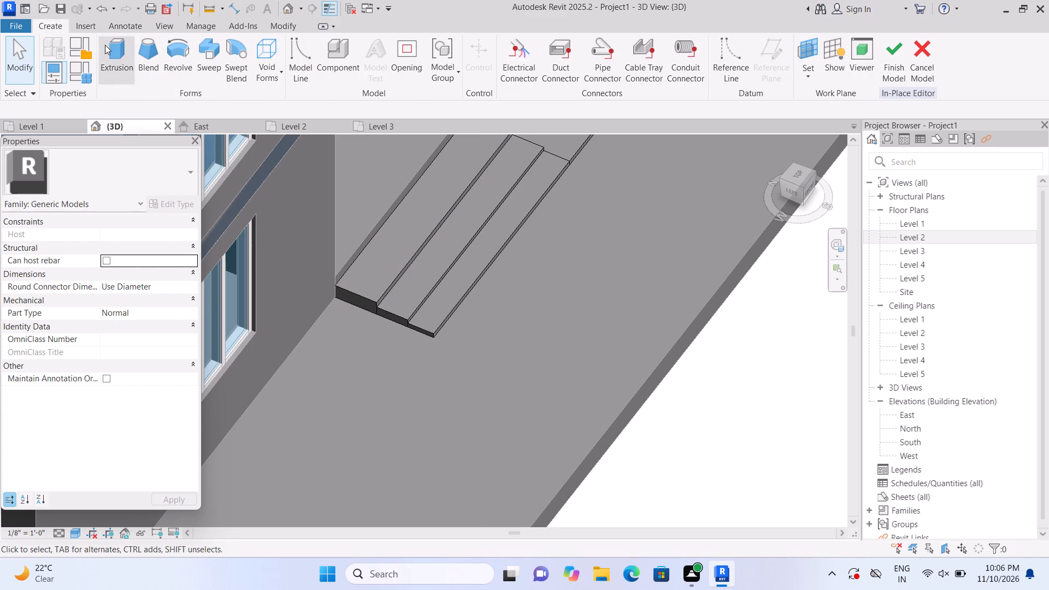
click(106, 45)
click(703, 81)
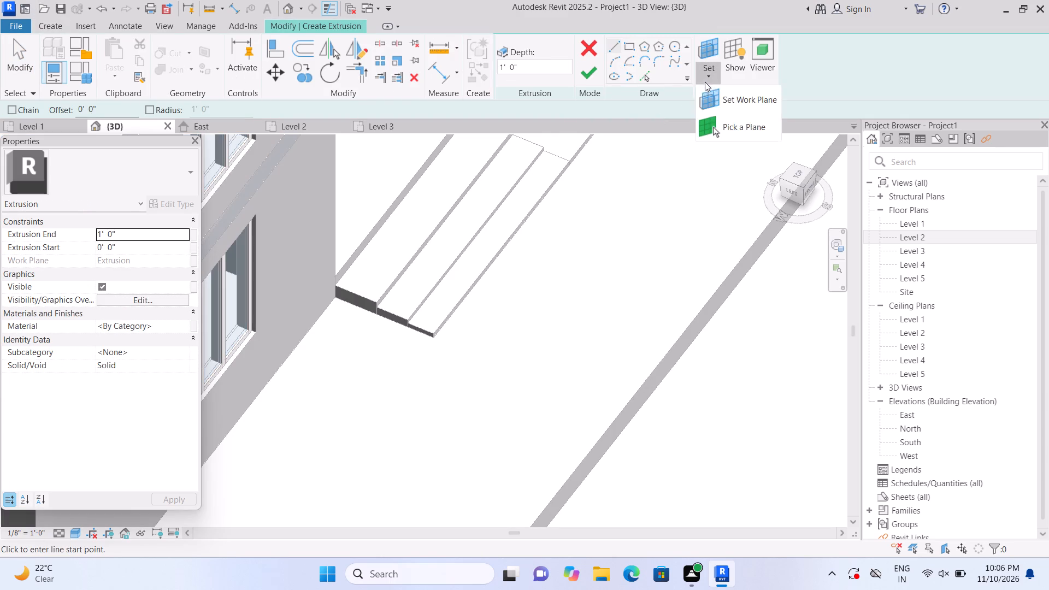
click(716, 124)
scroll(379, 396, up, 2)
scroll(412, 343, up, 2)
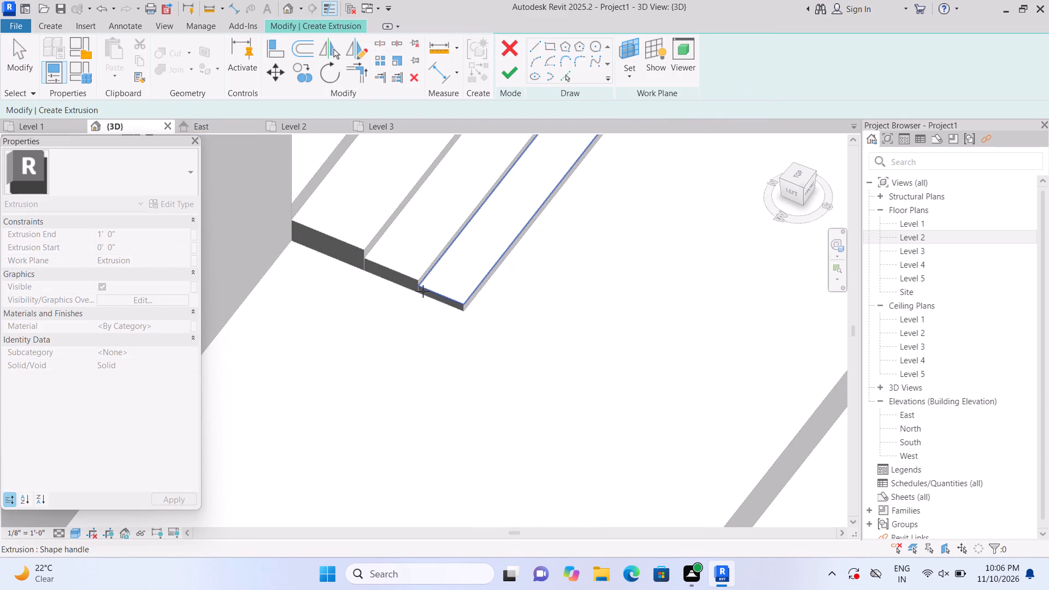
scroll(426, 301, up, 5)
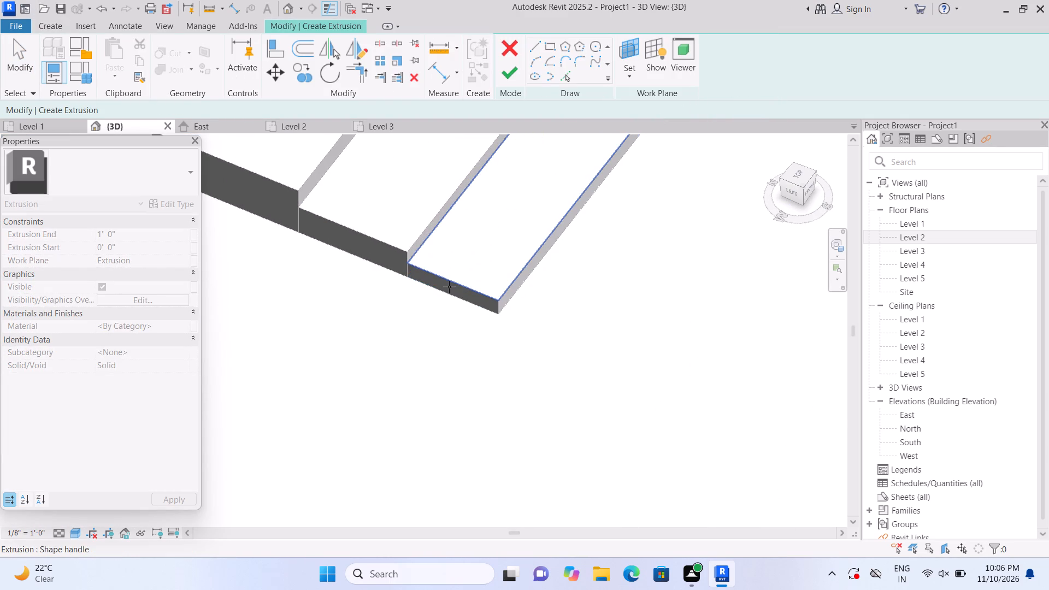
scroll(270, 231, down, 2)
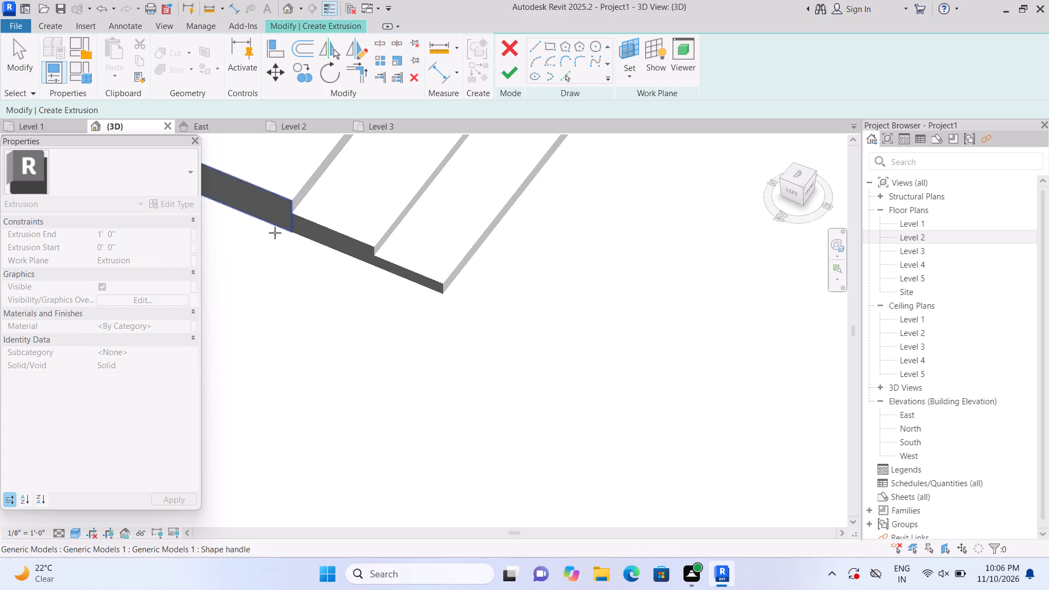
drag(233, 198, 340, 269)
scroll(346, 275, down, 2)
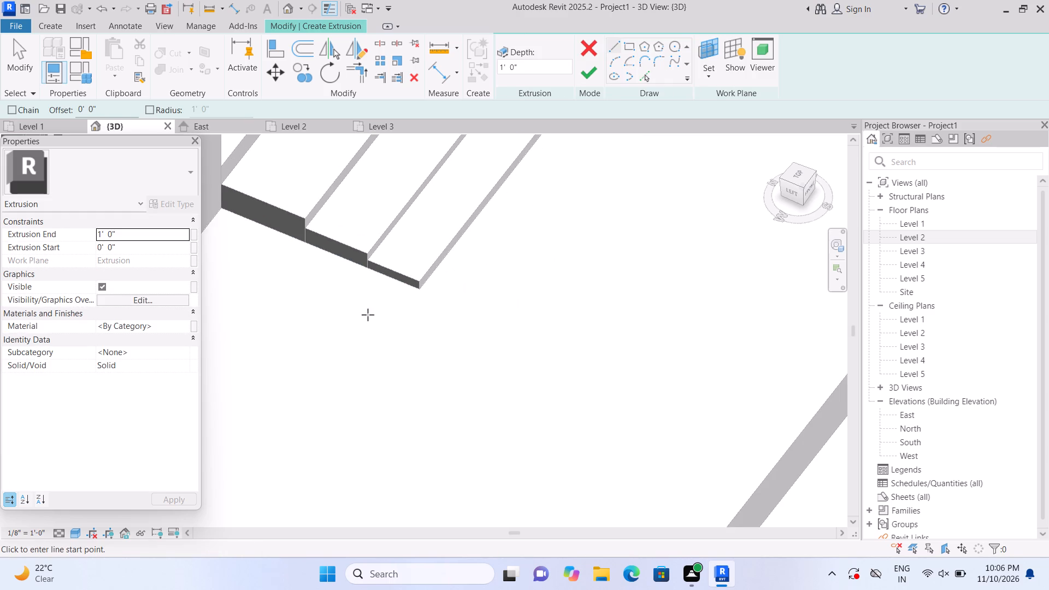
scroll(219, 198, up, 3)
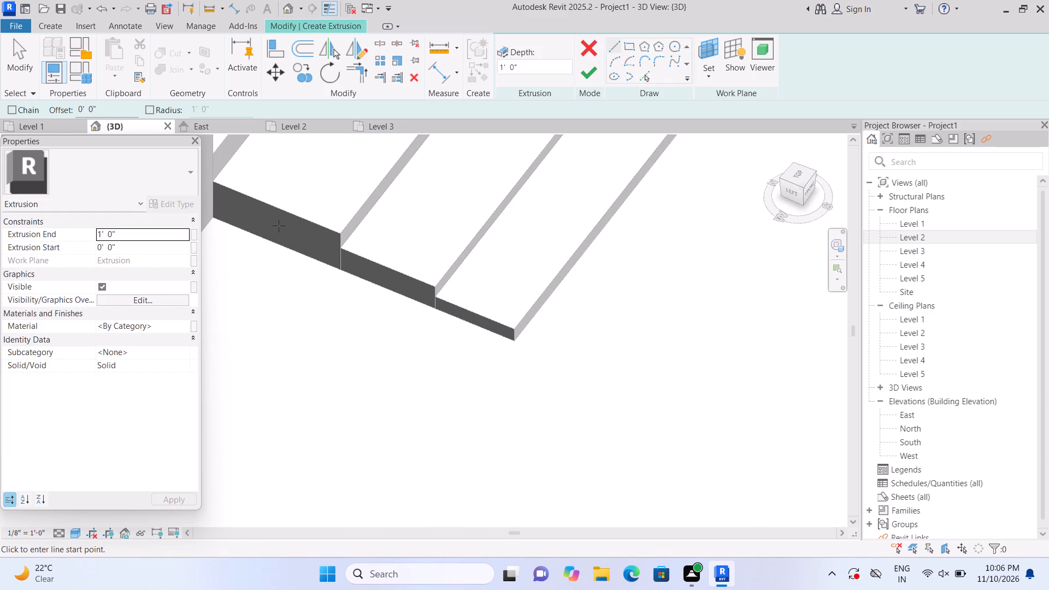
scroll(280, 227, up, 3)
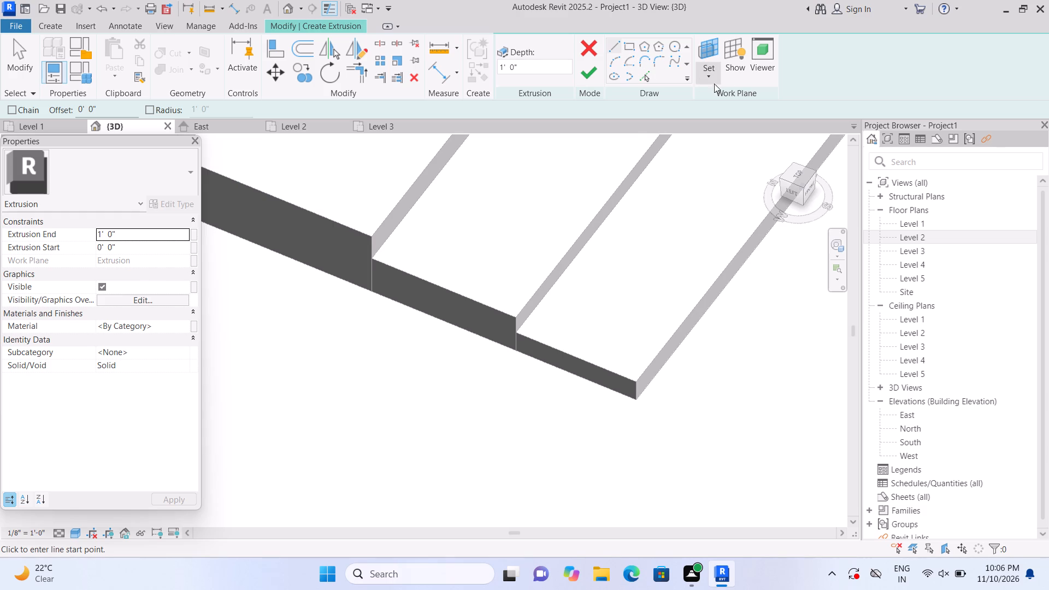
click(697, 75)
click(711, 118)
scroll(305, 263, up, 1)
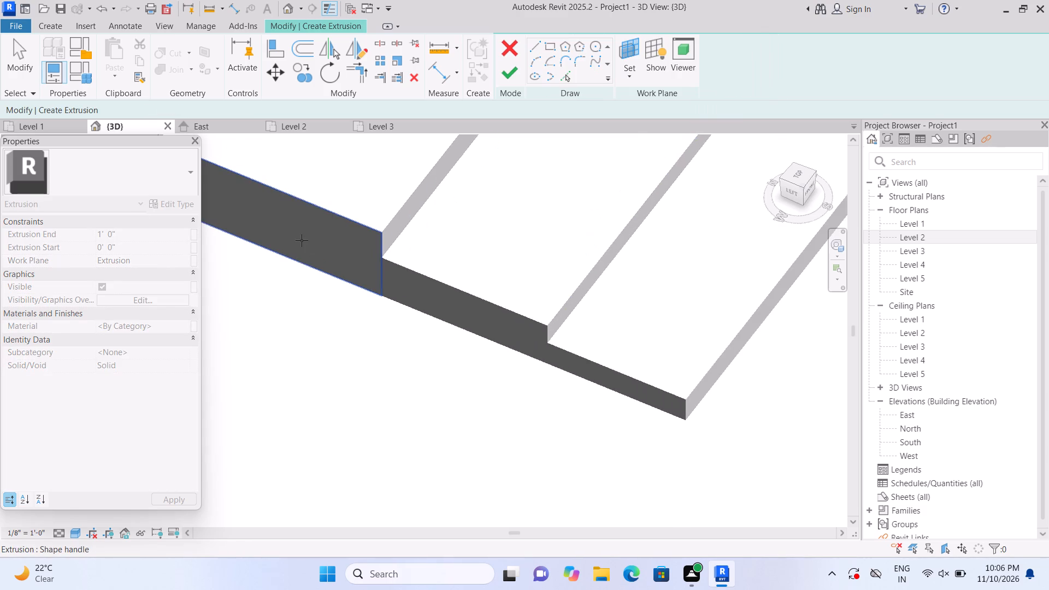
click(303, 234)
Extrude a 1'-0" deep block from a rectangle spanning all three steps' end faces, from the building wall to the lowest step's top outer corner.
scroll(336, 232, down, 3)
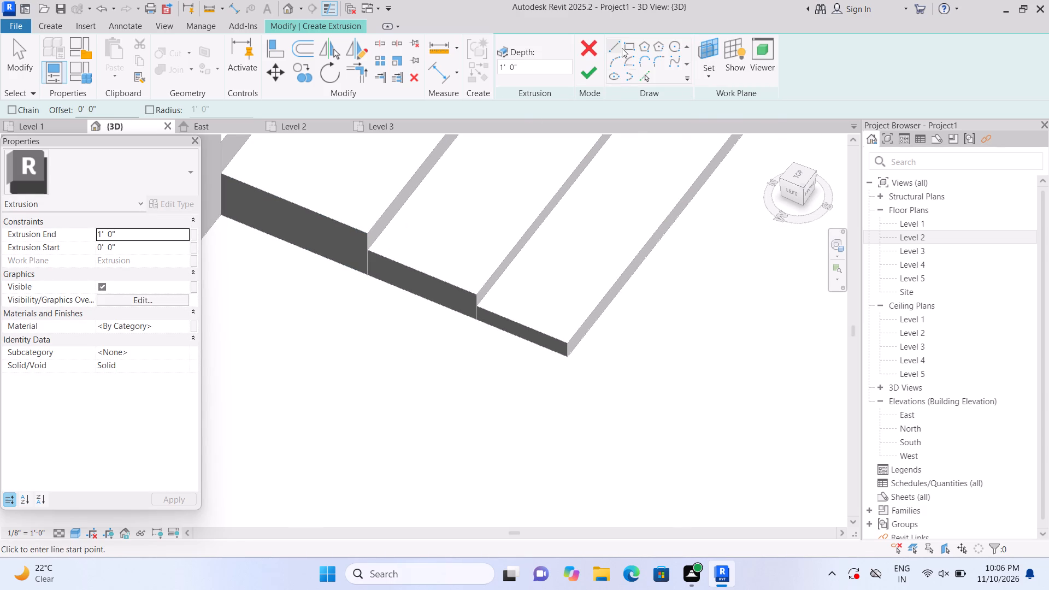
click(627, 48)
scroll(244, 240, up, 3)
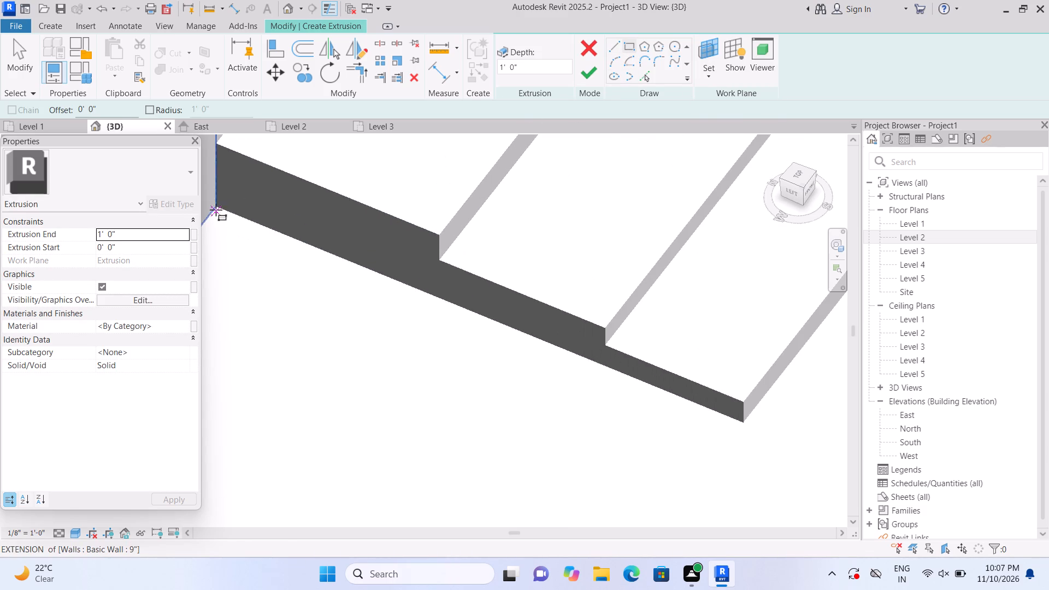
click(216, 209)
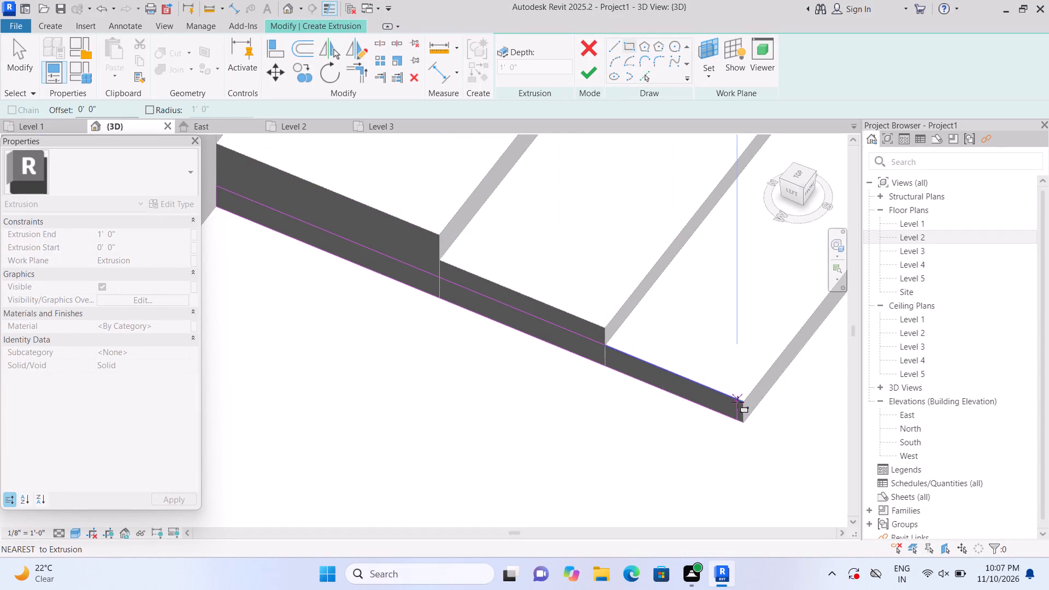
scroll(740, 402, up, 4)
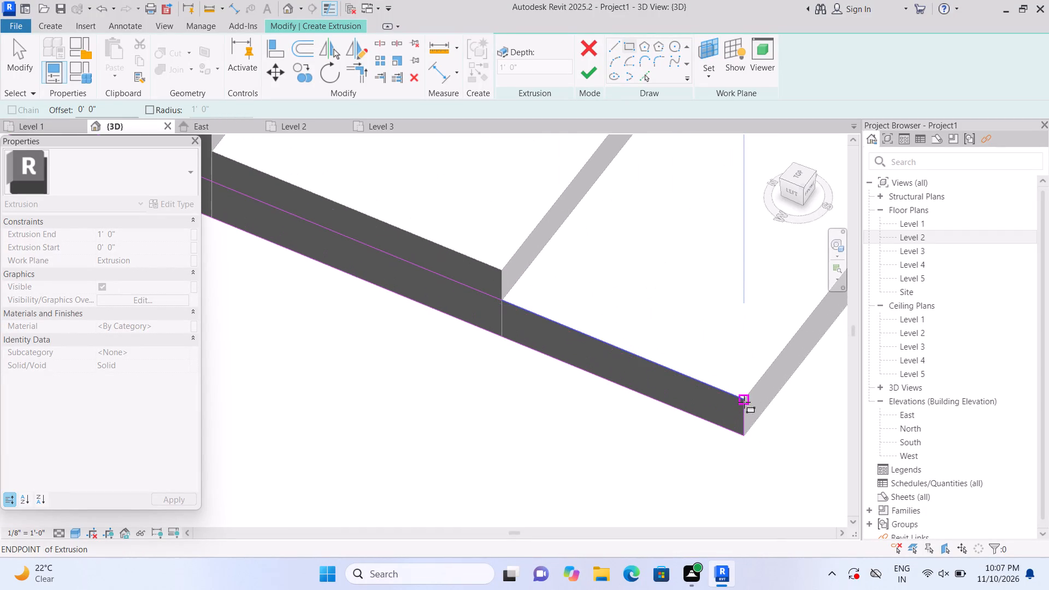
click(744, 402)
click(580, 78)
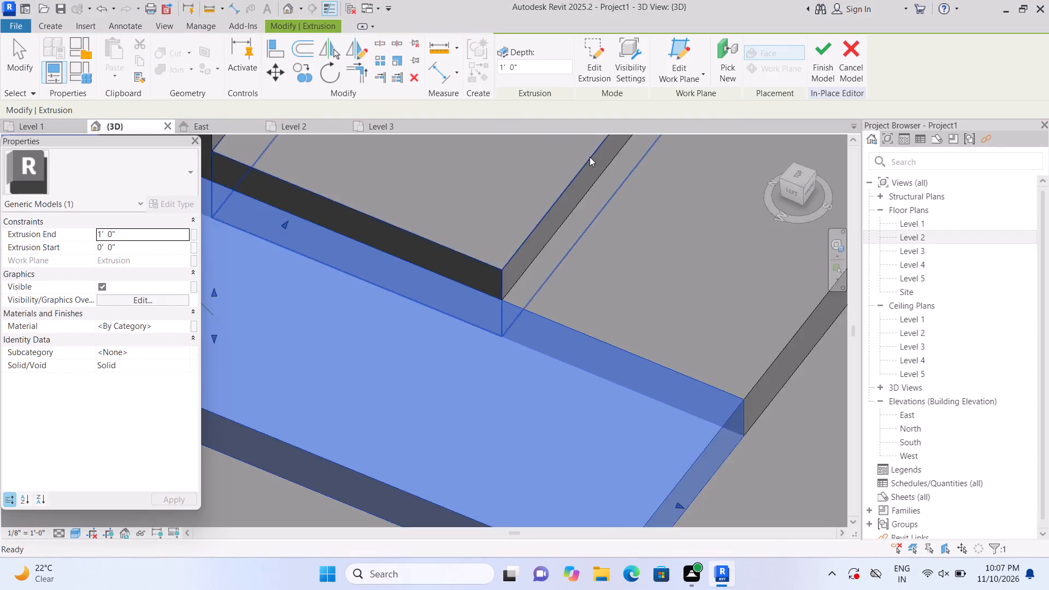
Raise the top face of the new block well above the steps to form a low wall matching the one at the other end.
scroll(591, 162, down, 13)
scroll(629, 251, down, 4)
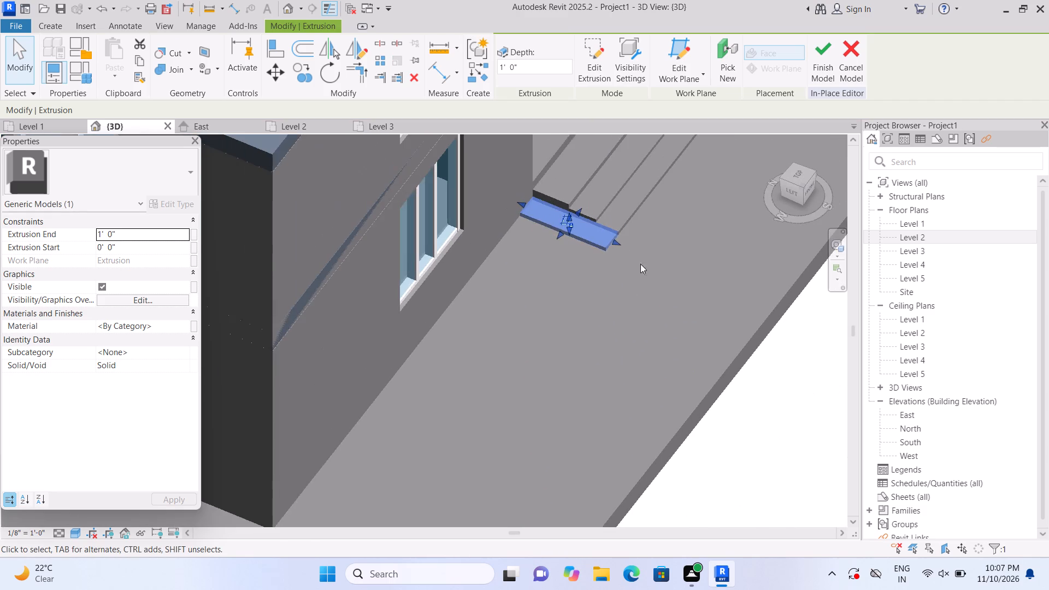
scroll(652, 277, down, 1)
scroll(621, 245, up, 6)
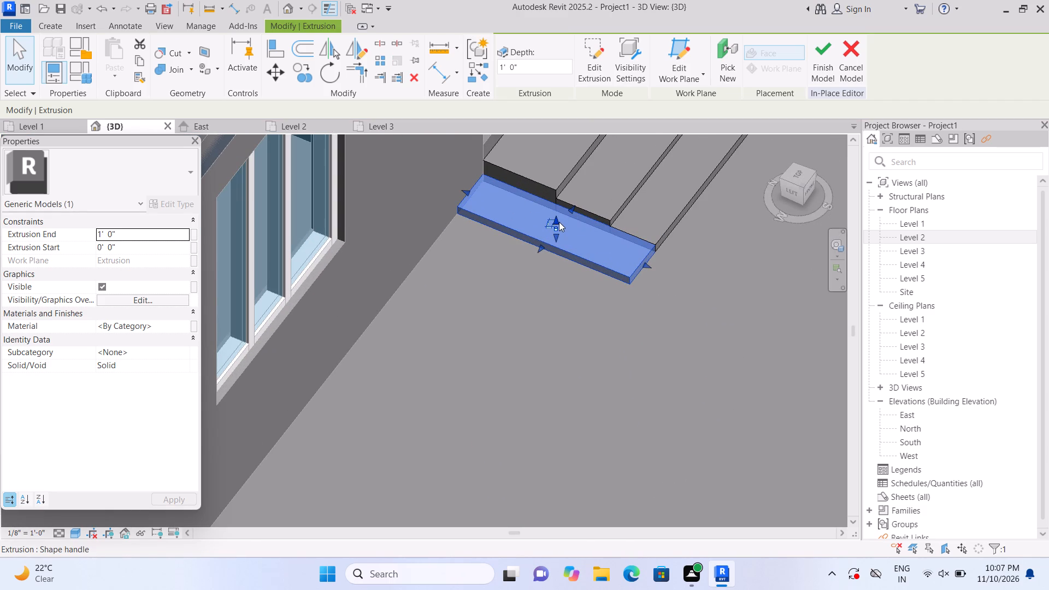
scroll(537, 258, down, 7)
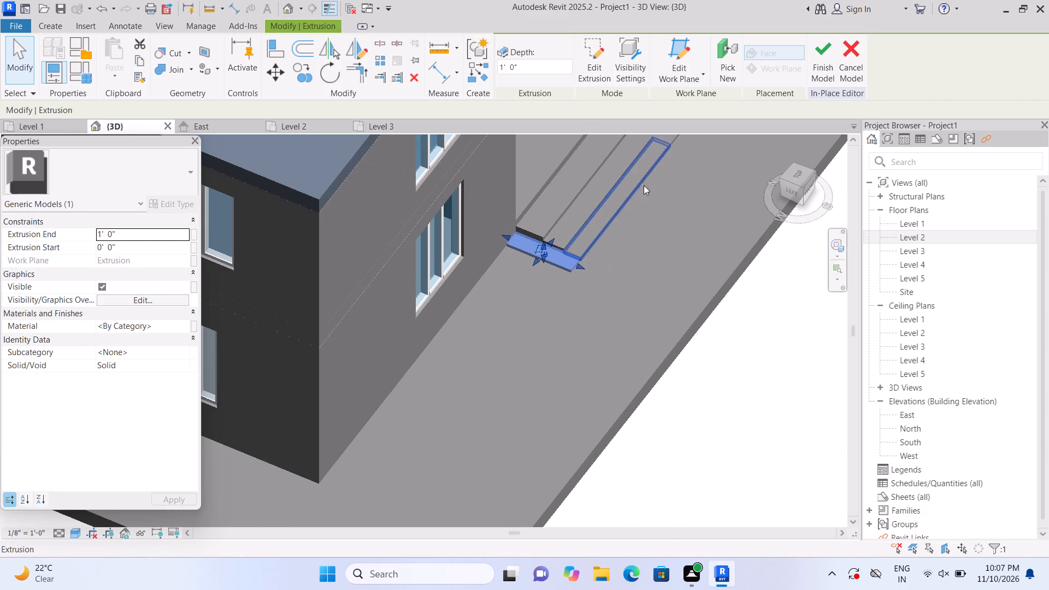
middle_drag(641, 193, 603, 350)
scroll(602, 369, up, 2)
scroll(563, 389, down, 2)
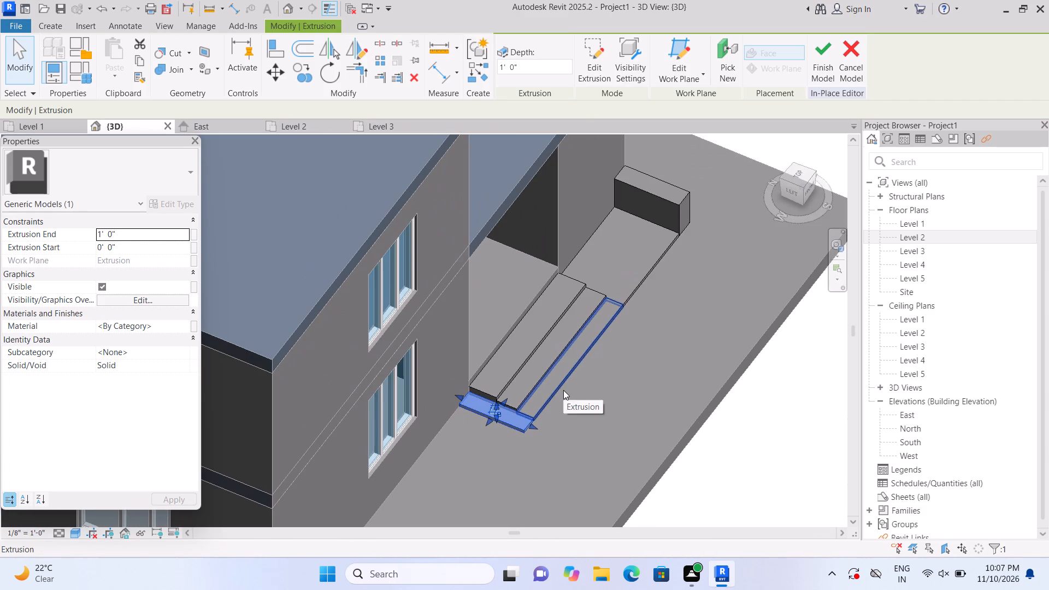
scroll(534, 425, up, 2)
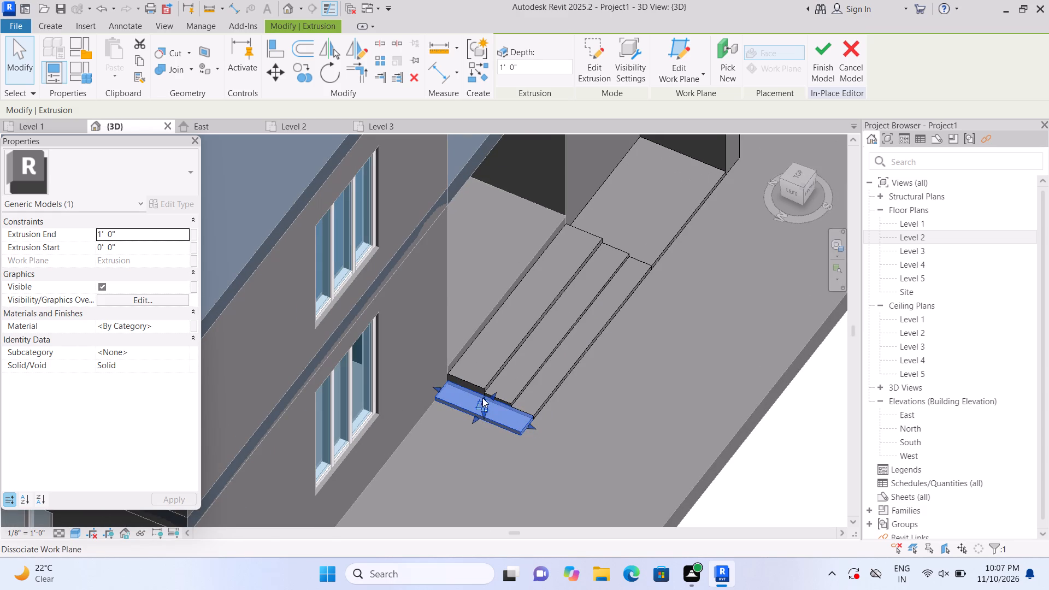
drag(484, 399, 484, 365)
scroll(473, 393, down, 3)
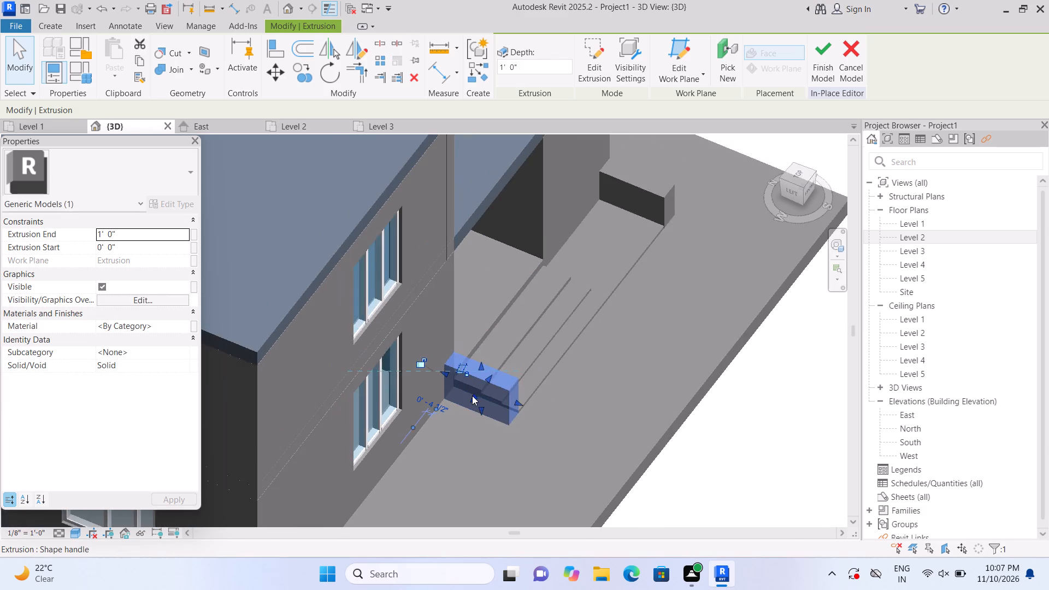
scroll(470, 397, down, 2)
scroll(470, 409, up, 3)
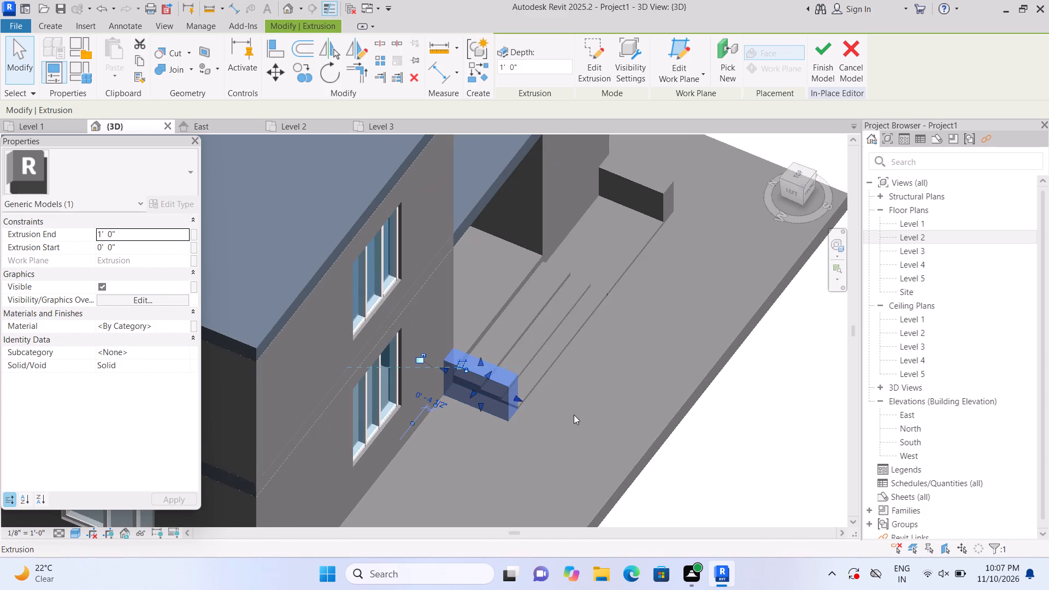
scroll(665, 415, down, 1)
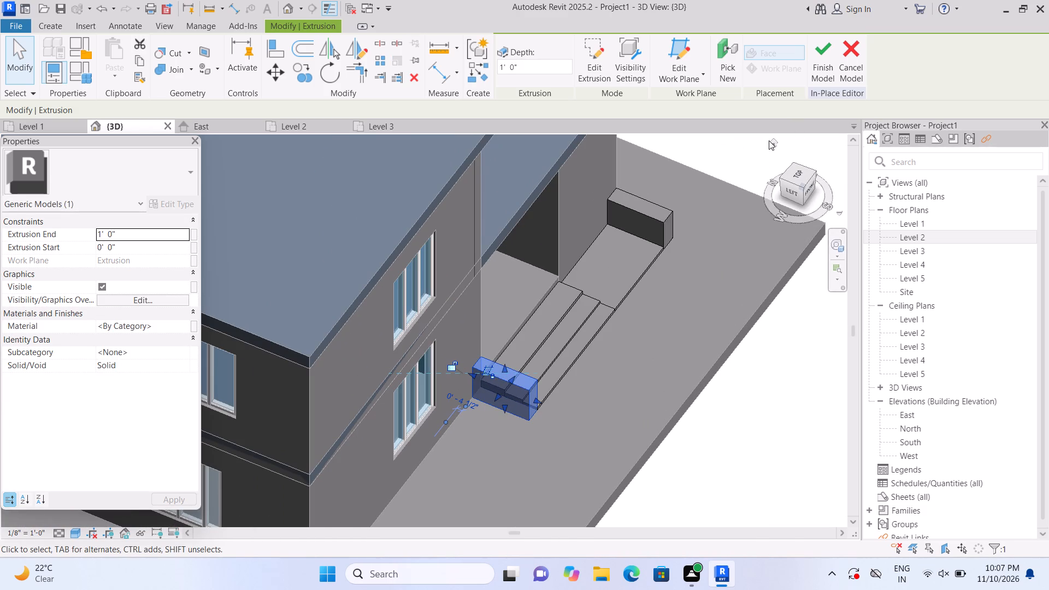
click(773, 141)
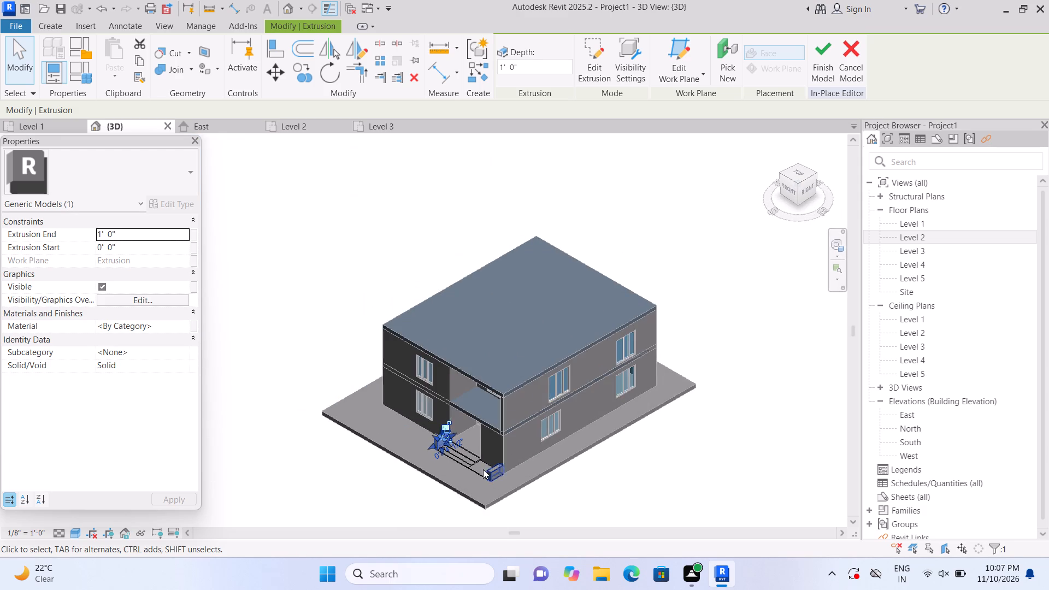
scroll(483, 470, up, 4)
click(337, 464)
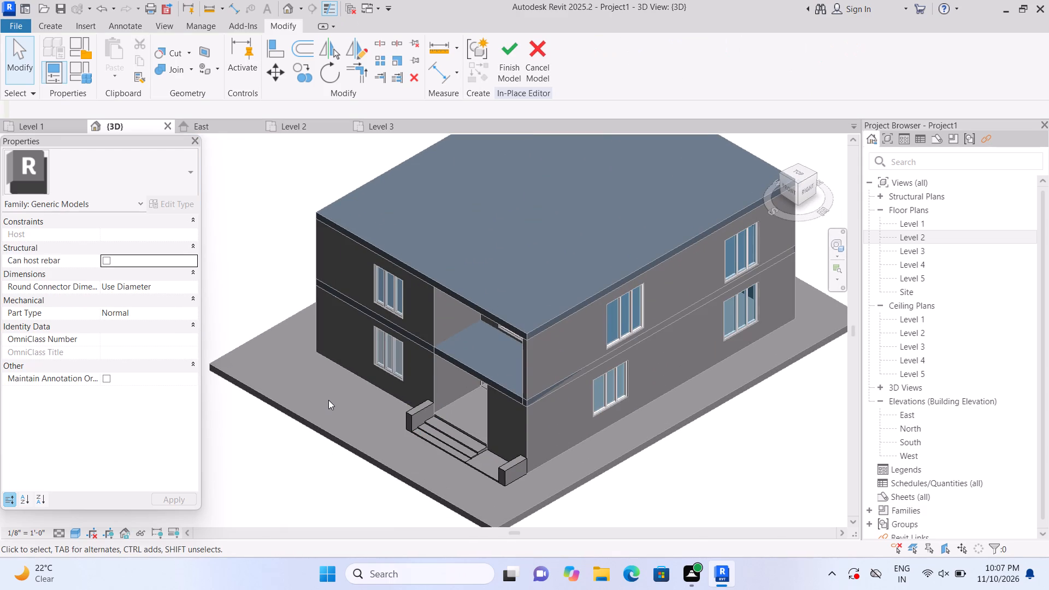
Start a new extrusion with its work plane on the front edge face of the Generic - 12" roof slab above the entrance.
click(793, 193)
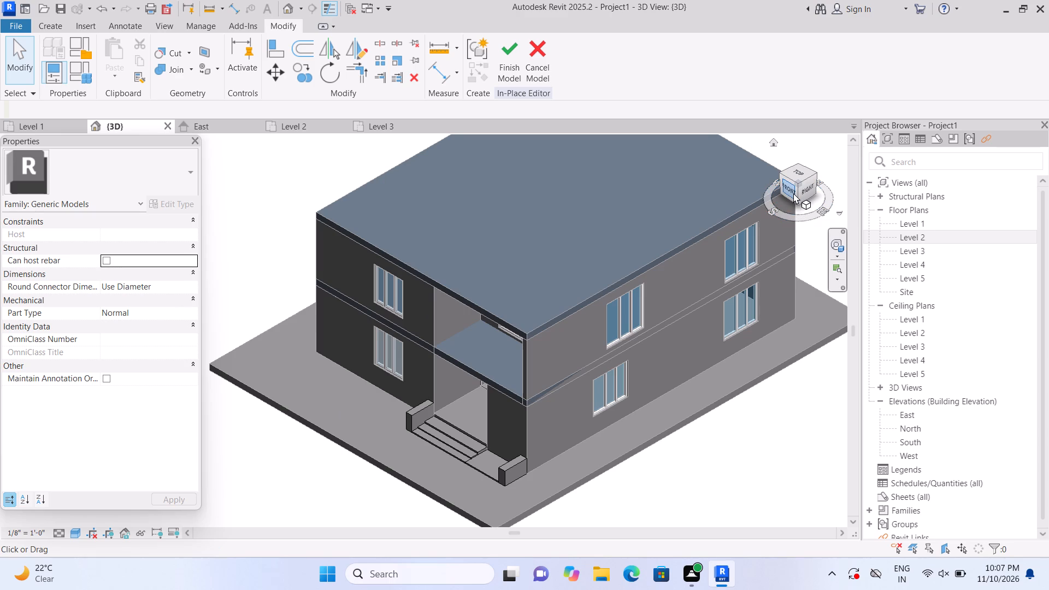
scroll(373, 419, up, 7)
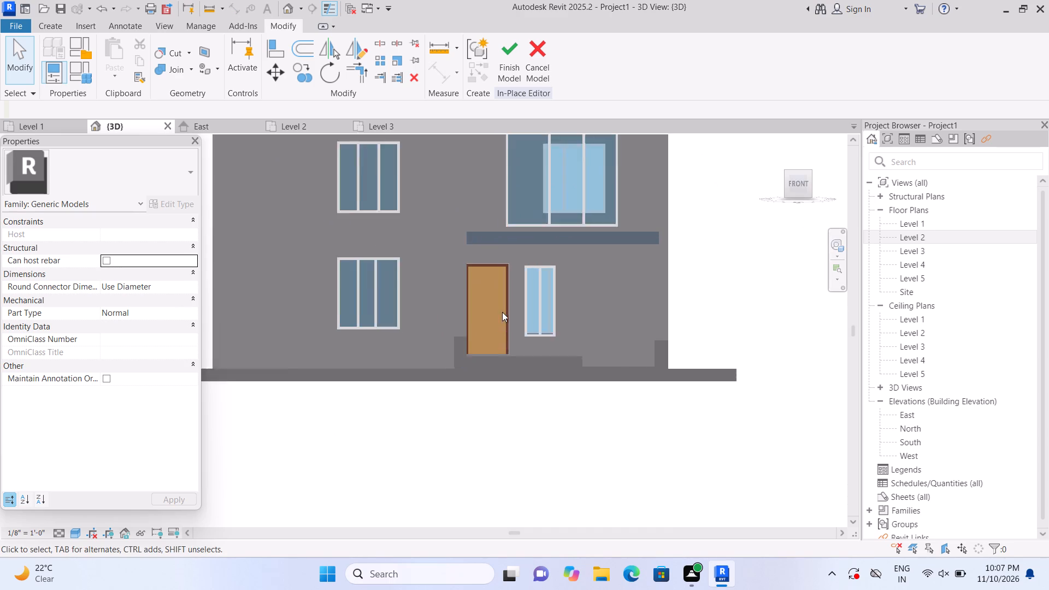
scroll(502, 312, up, 1)
click(54, 22)
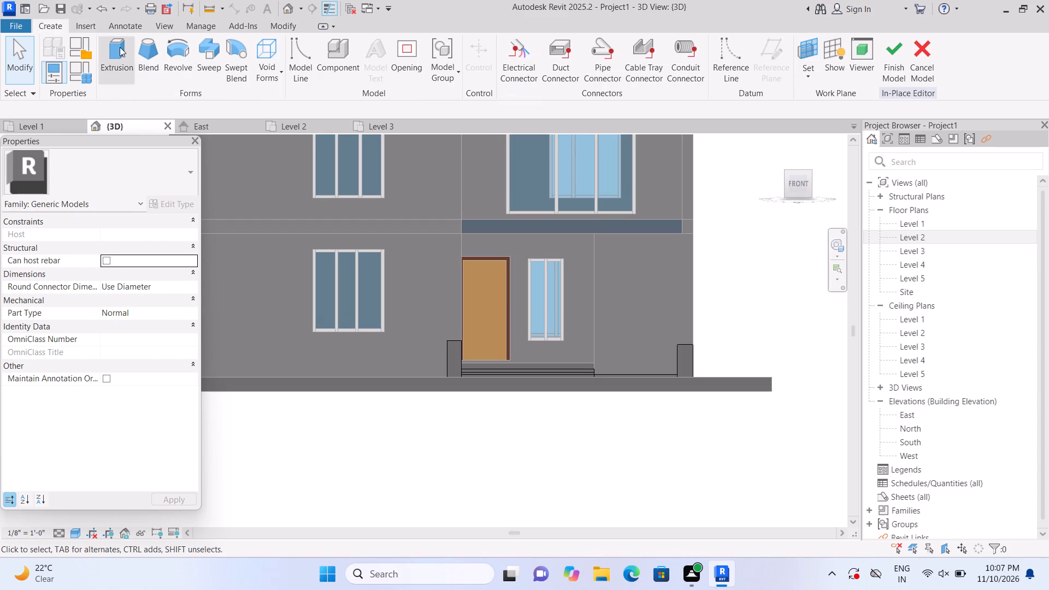
click(120, 47)
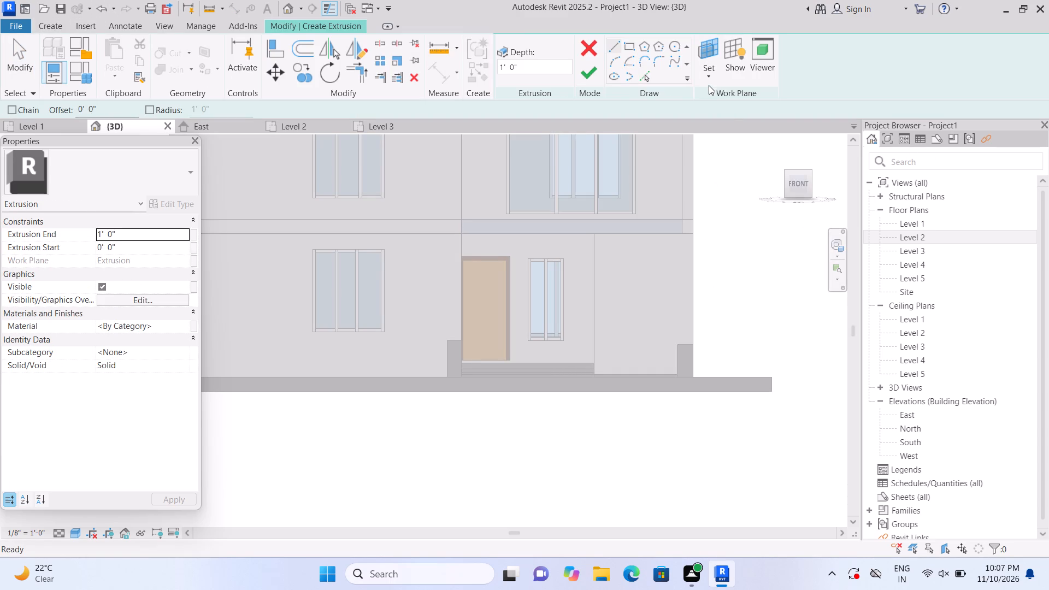
click(706, 80)
click(714, 122)
scroll(657, 213, up, 2)
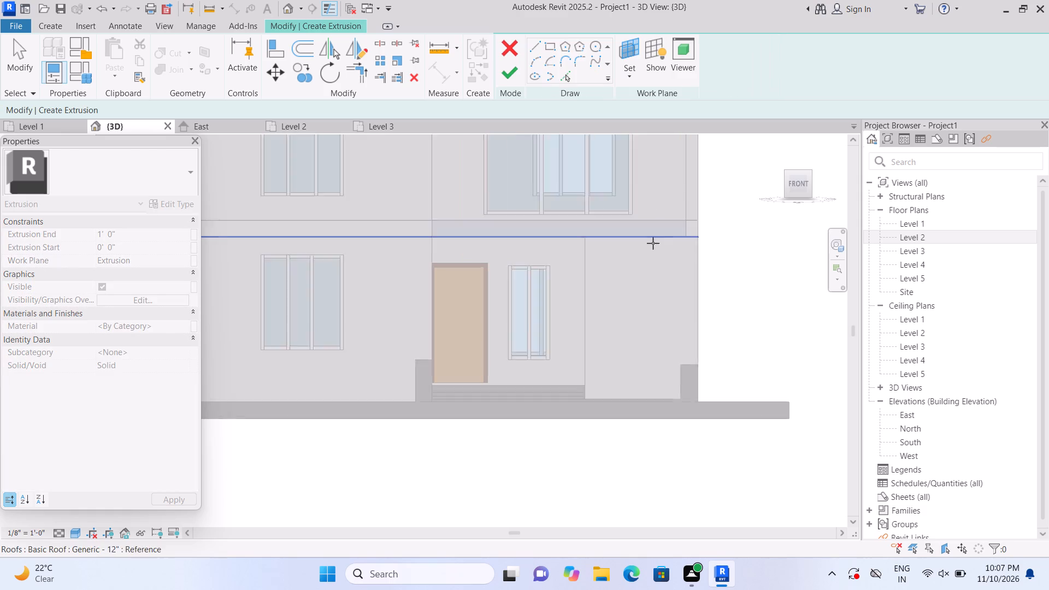
scroll(653, 243, up, 1)
click(644, 220)
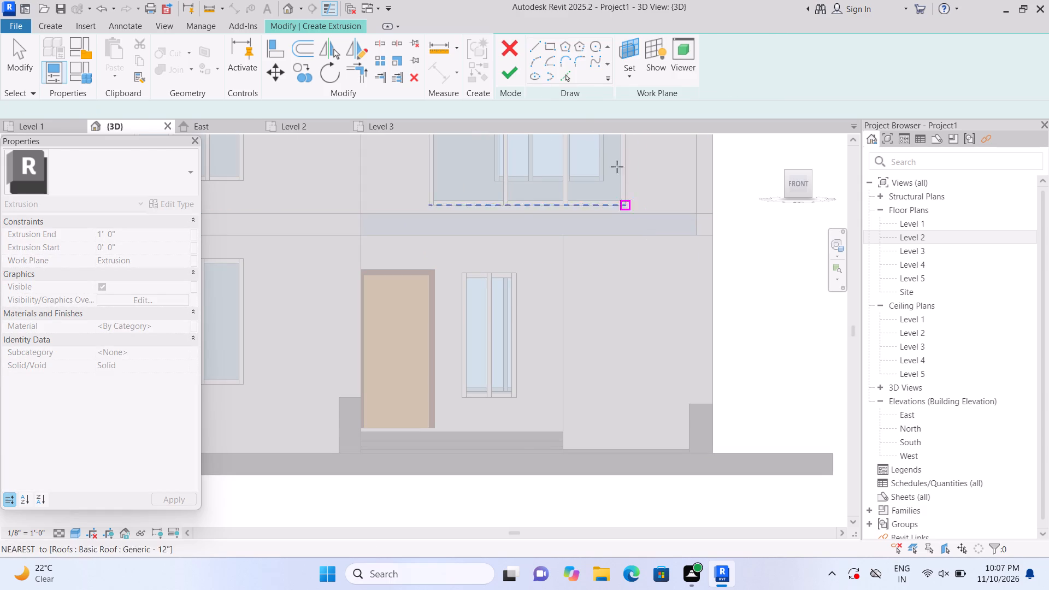
Extrude a 1'-0" deep beam from a rectangle about 16'-10 1/2" by 8" directly below the slab edge, ending at the building corner.
click(634, 46)
scroll(517, 175, up, 1)
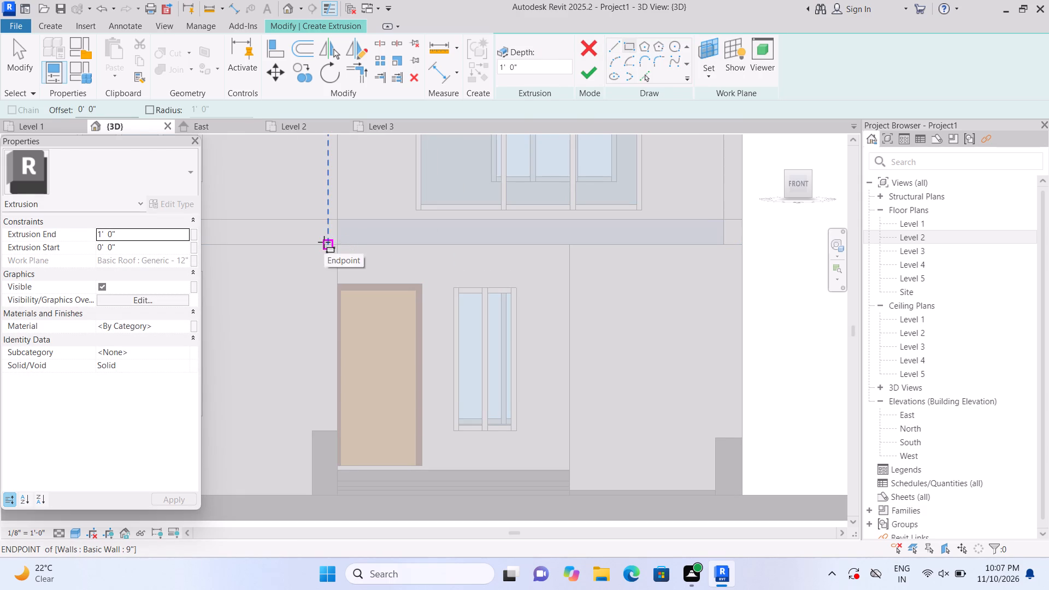
click(318, 242)
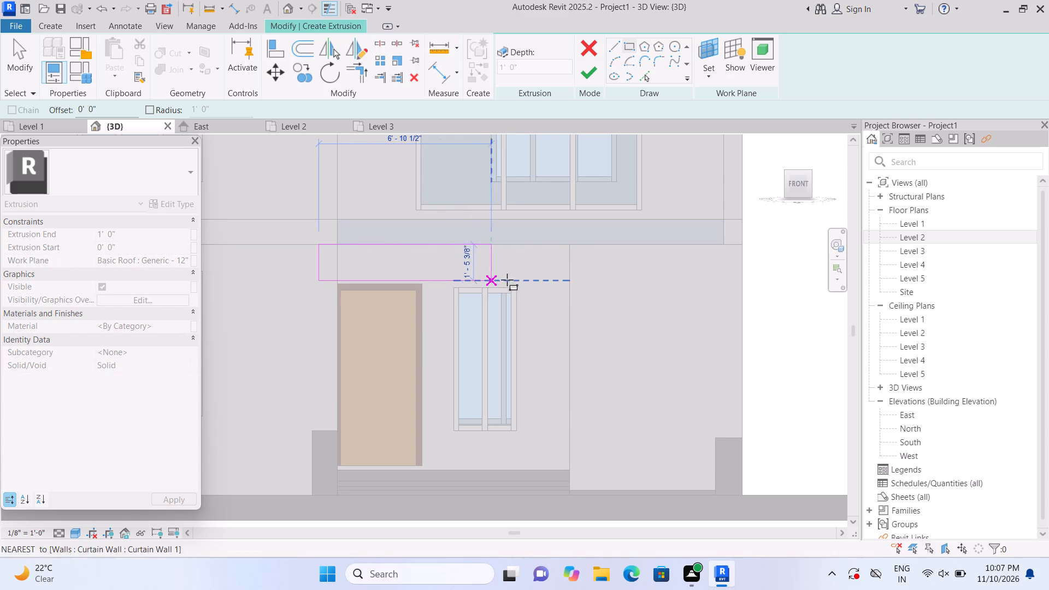
click(740, 261)
click(590, 63)
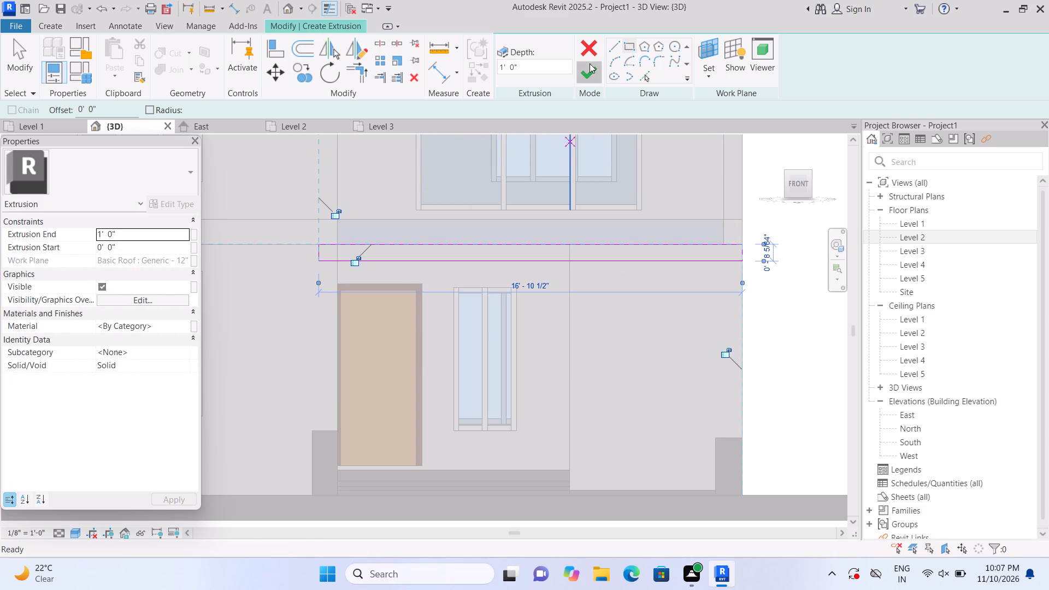
Lower the bottom face of the new entrance beam slightly to make the beam a little taller.
scroll(593, 180, up, 1)
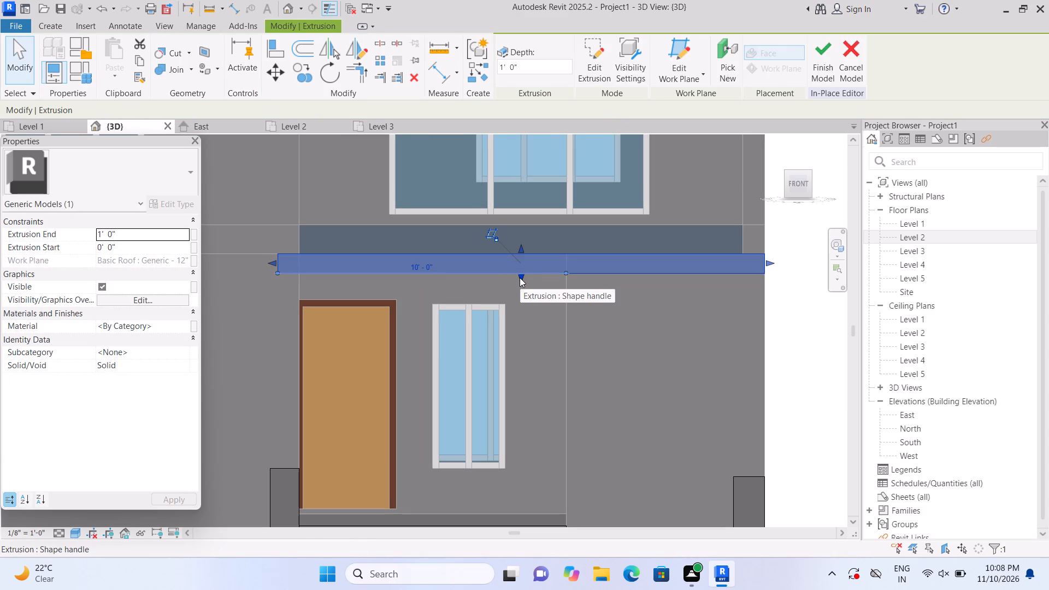
drag(520, 278, 520, 284)
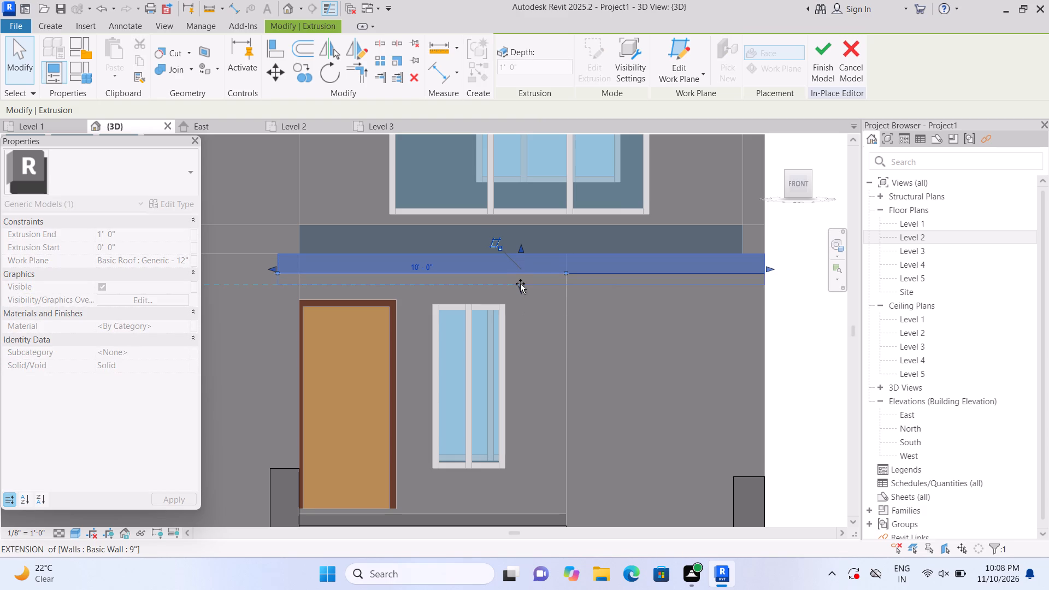
drag(520, 284, 521, 284)
scroll(526, 291, up, 1)
drag(521, 285, 521, 279)
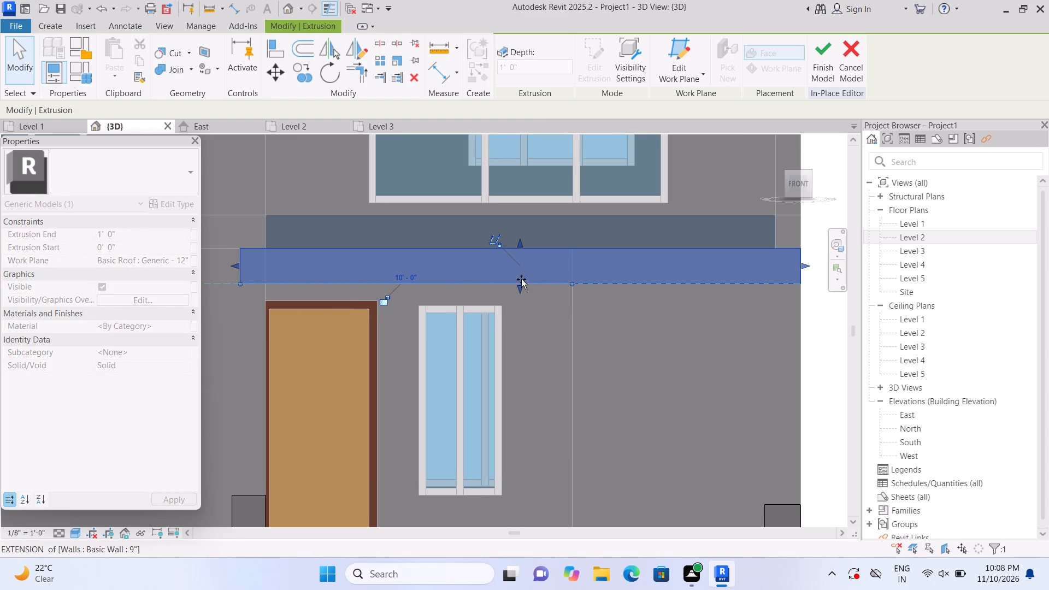
drag(521, 279, 522, 275)
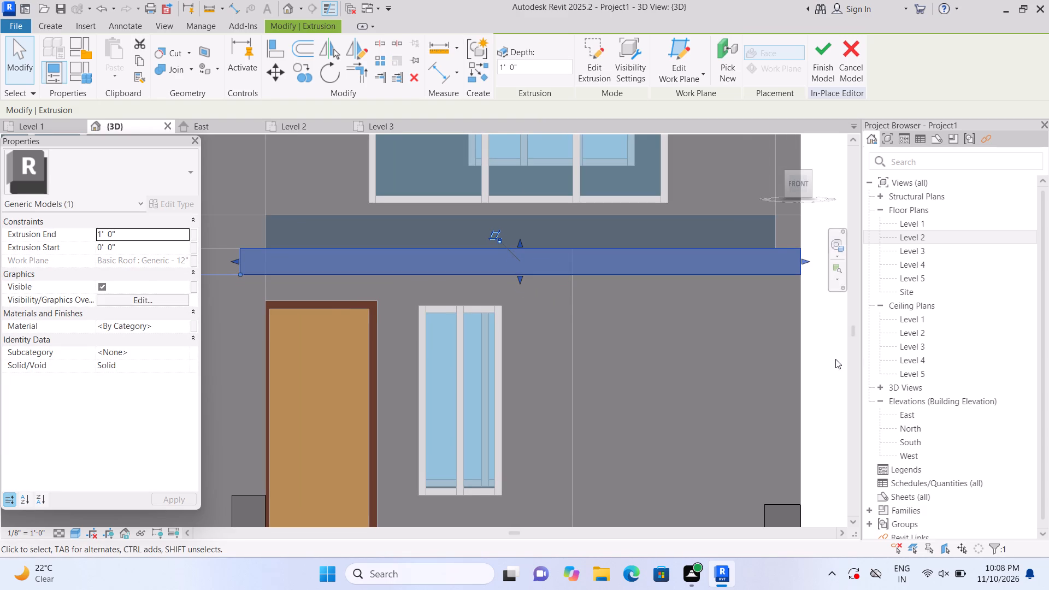
click(833, 359)
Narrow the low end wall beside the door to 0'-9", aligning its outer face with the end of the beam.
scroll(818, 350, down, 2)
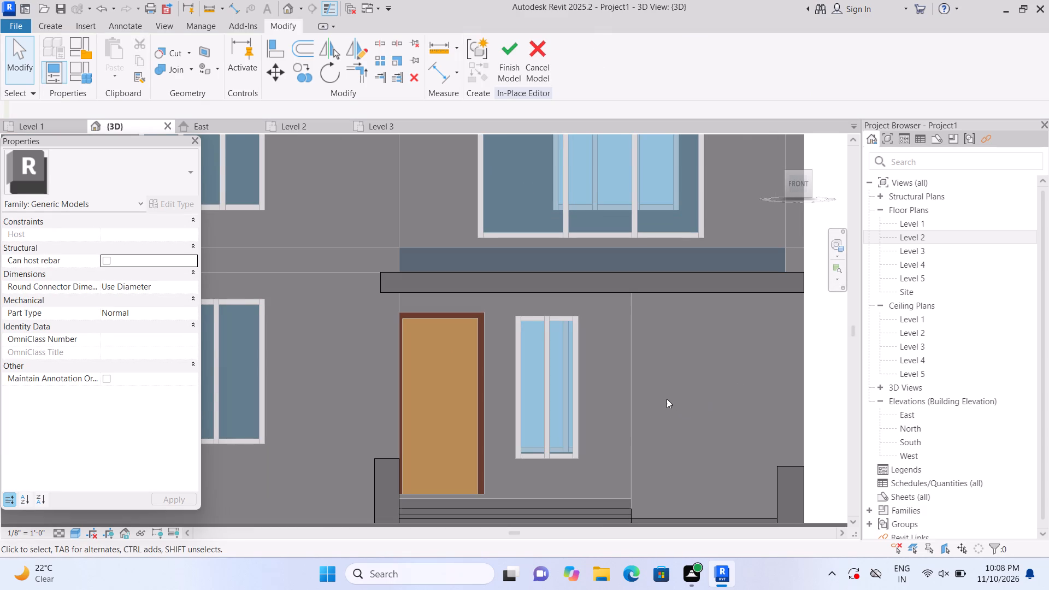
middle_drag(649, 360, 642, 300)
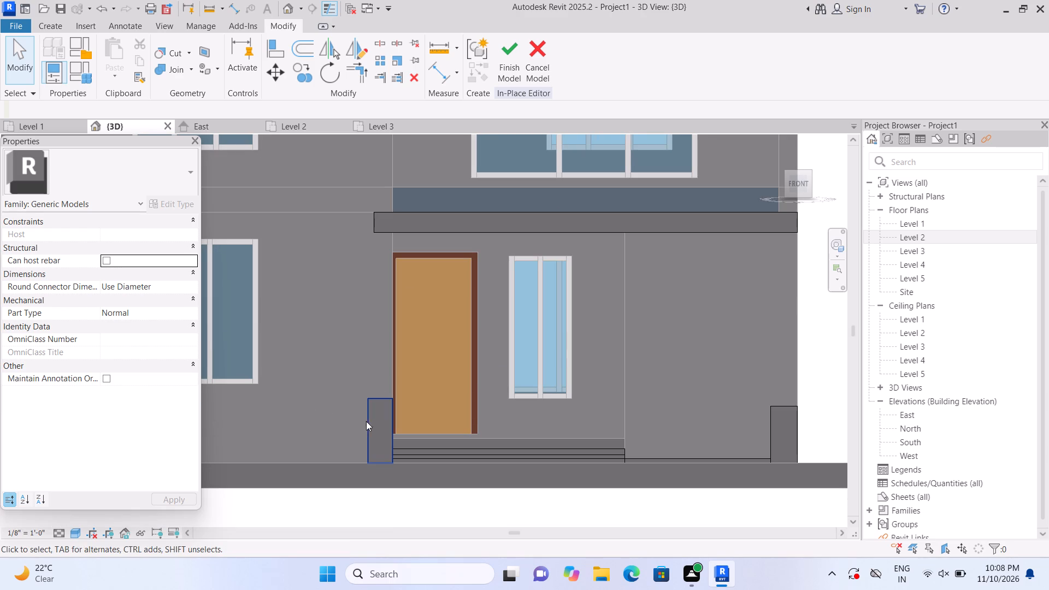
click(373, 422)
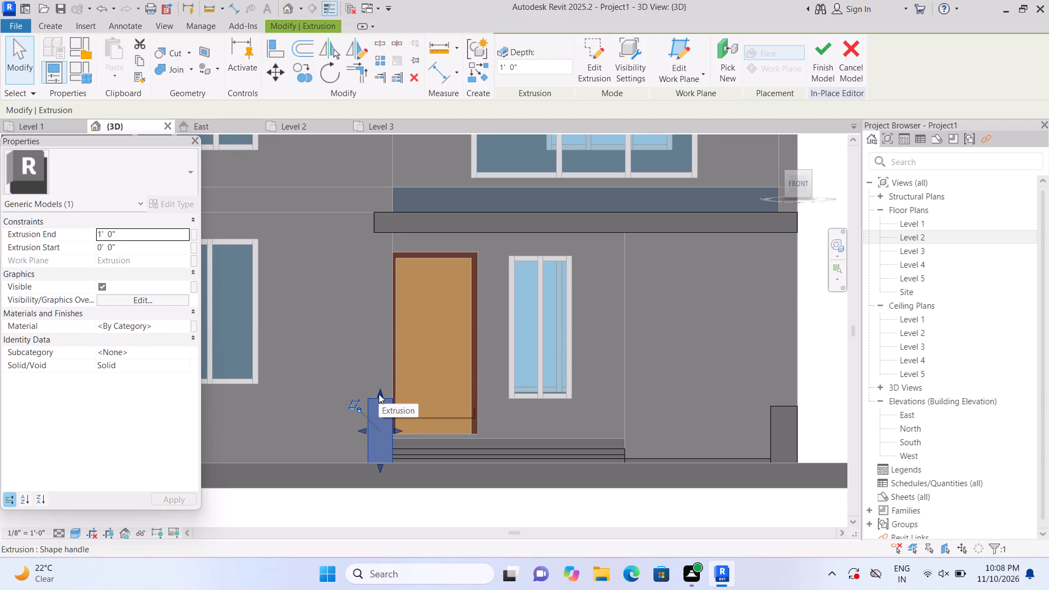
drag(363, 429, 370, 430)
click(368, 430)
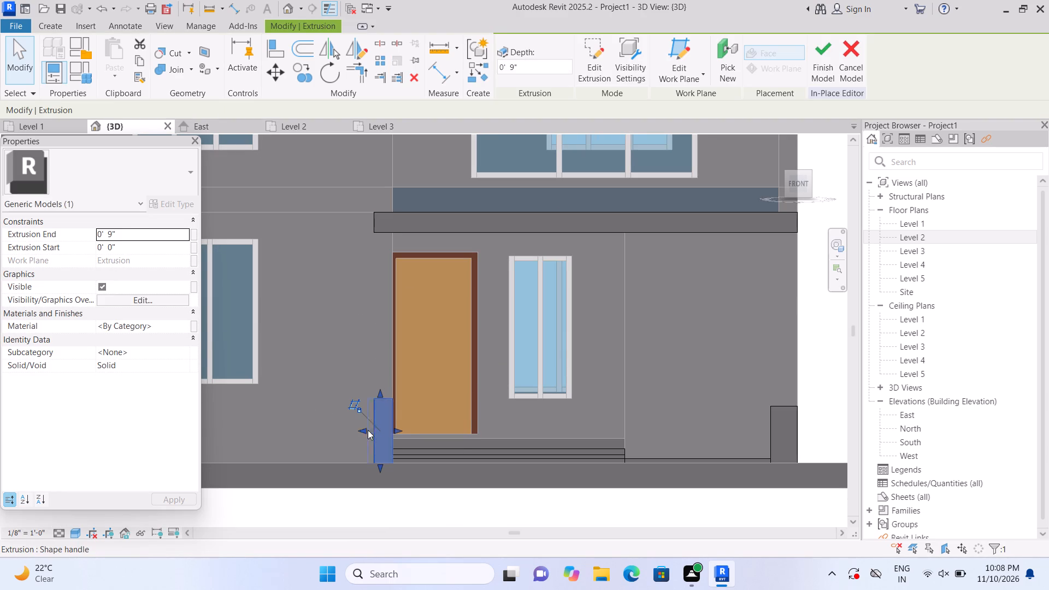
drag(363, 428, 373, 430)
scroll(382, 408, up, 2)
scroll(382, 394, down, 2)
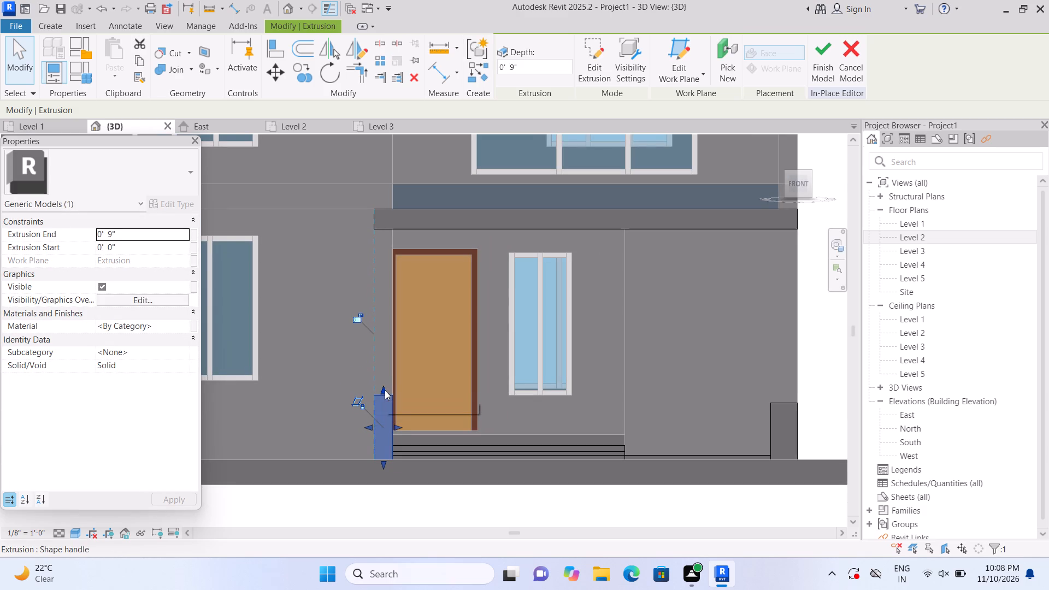
Raise the top of the end wall beside the door to the underside of the beam, forming a column.
drag(385, 390, 386, 233)
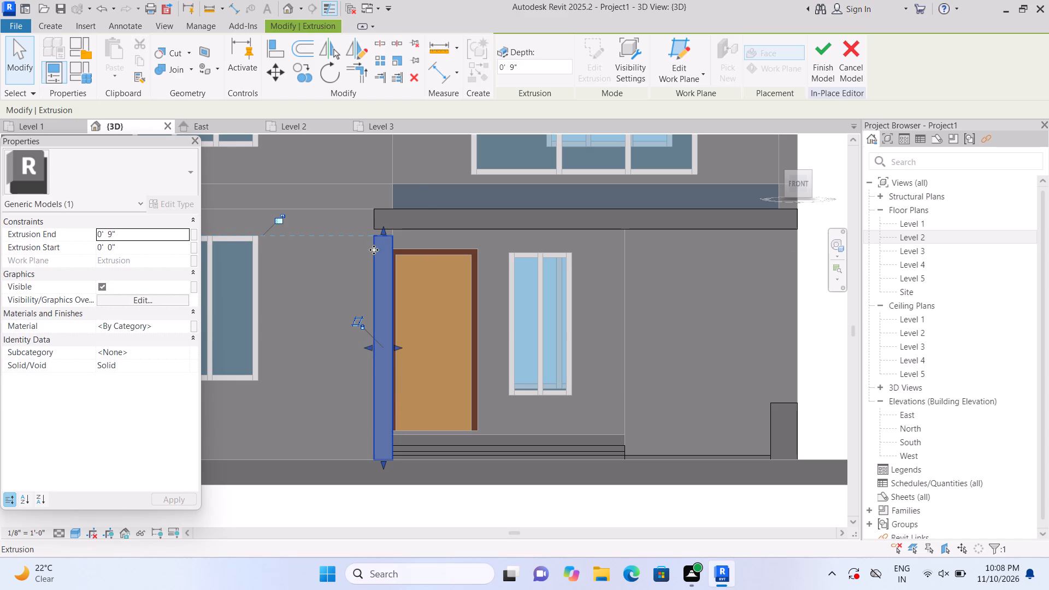
click(382, 231)
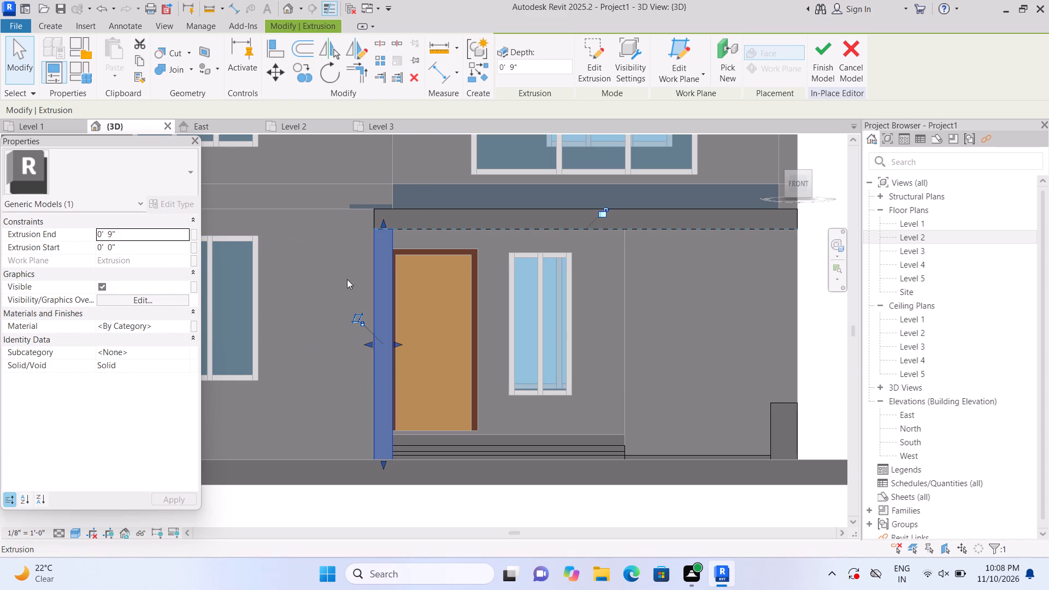
key(Escape)
Raise the top of the other low end wall, at the building corner, to the underside of the beam.
scroll(313, 346, down, 2)
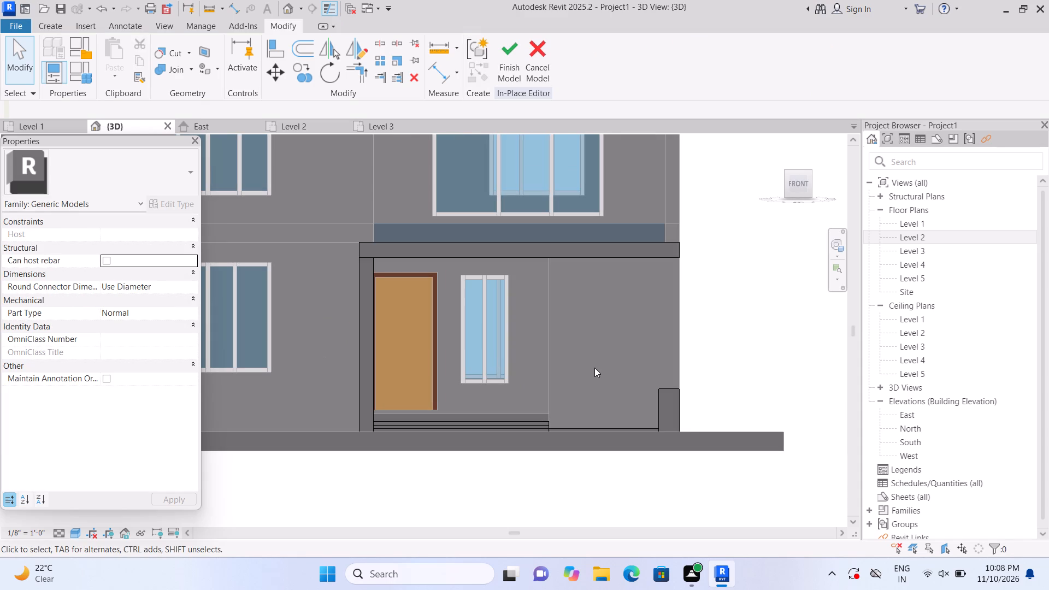
scroll(606, 377, up, 1)
click(679, 391)
drag(677, 383, 675, 381)
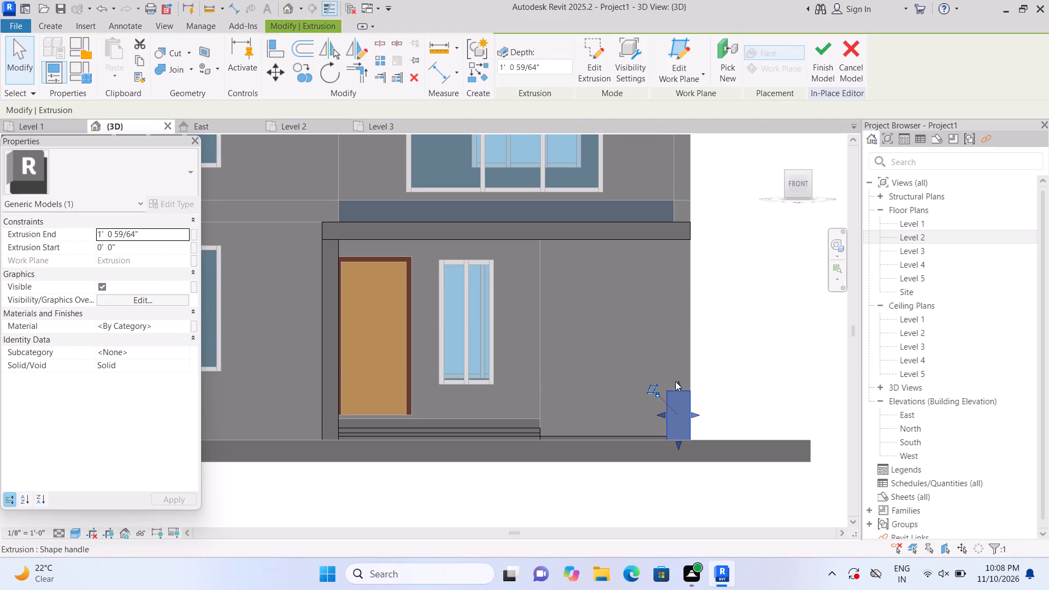
drag(675, 381, 667, 243)
scroll(677, 252, up, 1)
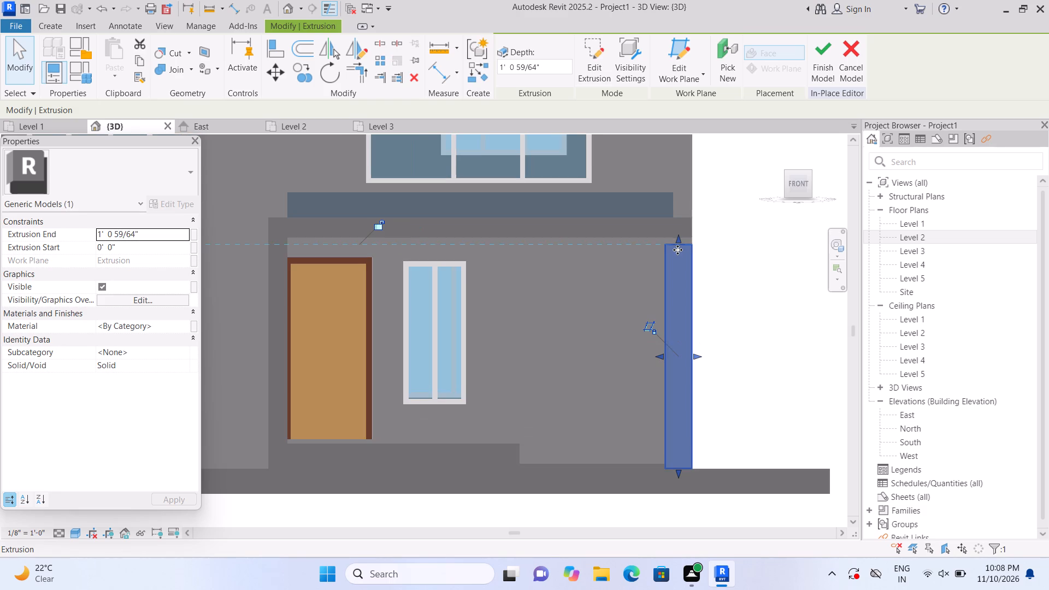
click(677, 239)
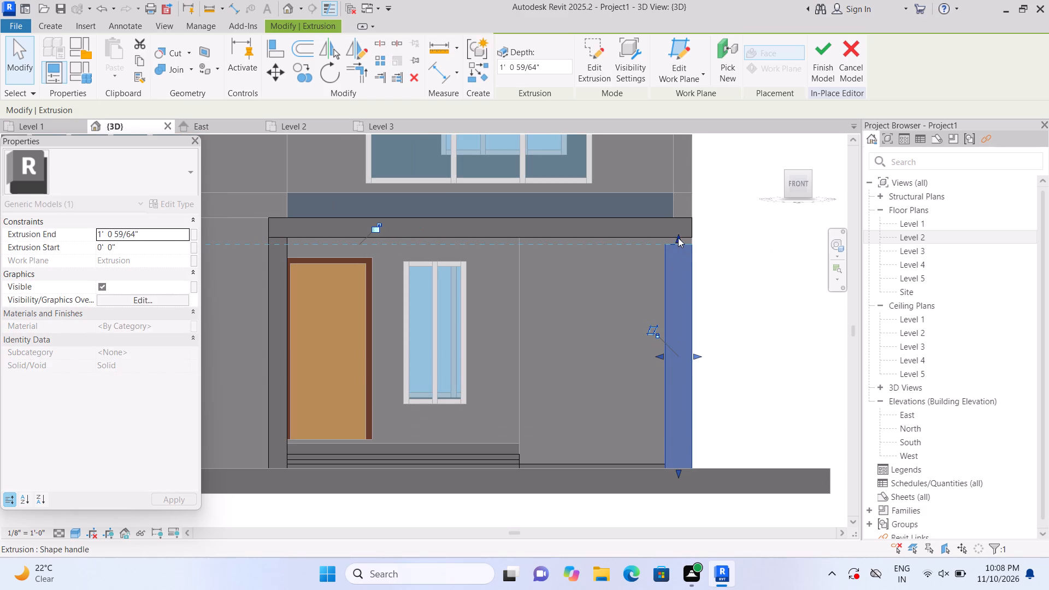
click(679, 236)
click(718, 247)
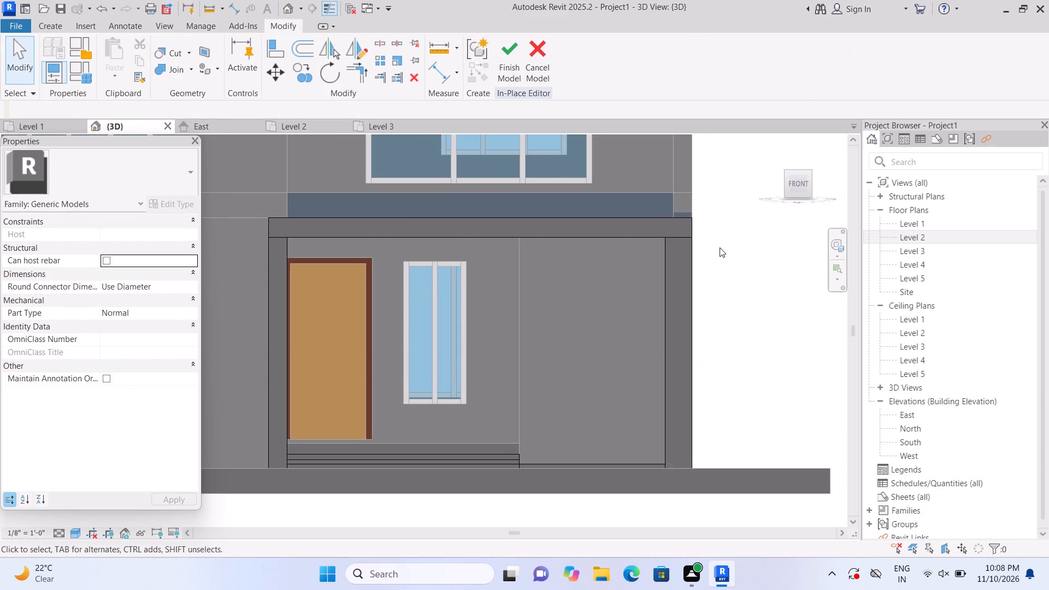
Widen the column beside the door outward to about 1'-0" thick.
scroll(720, 247, down, 1)
click(333, 371)
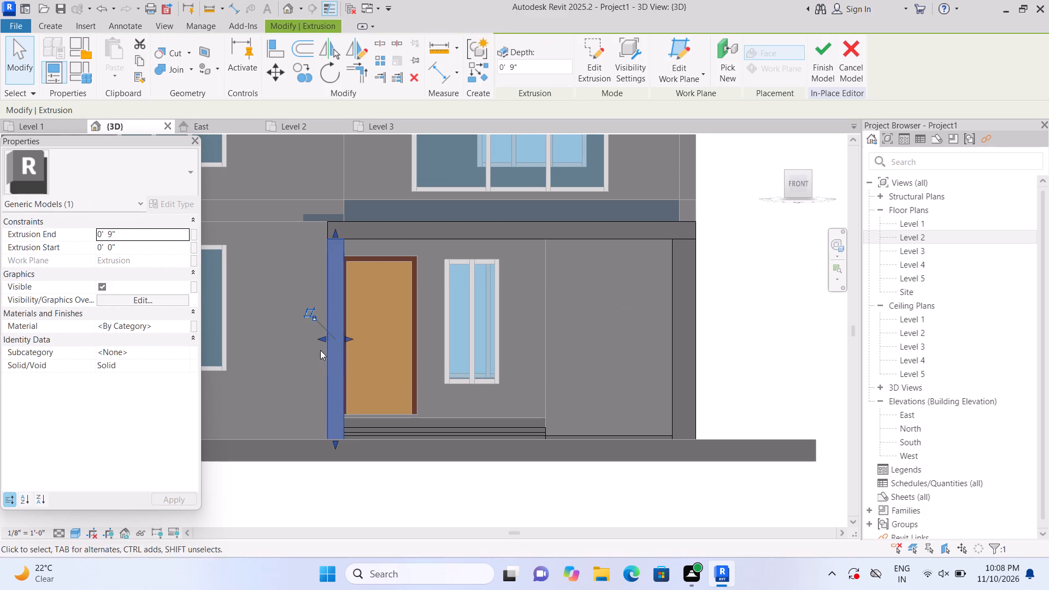
click(323, 337)
click(321, 338)
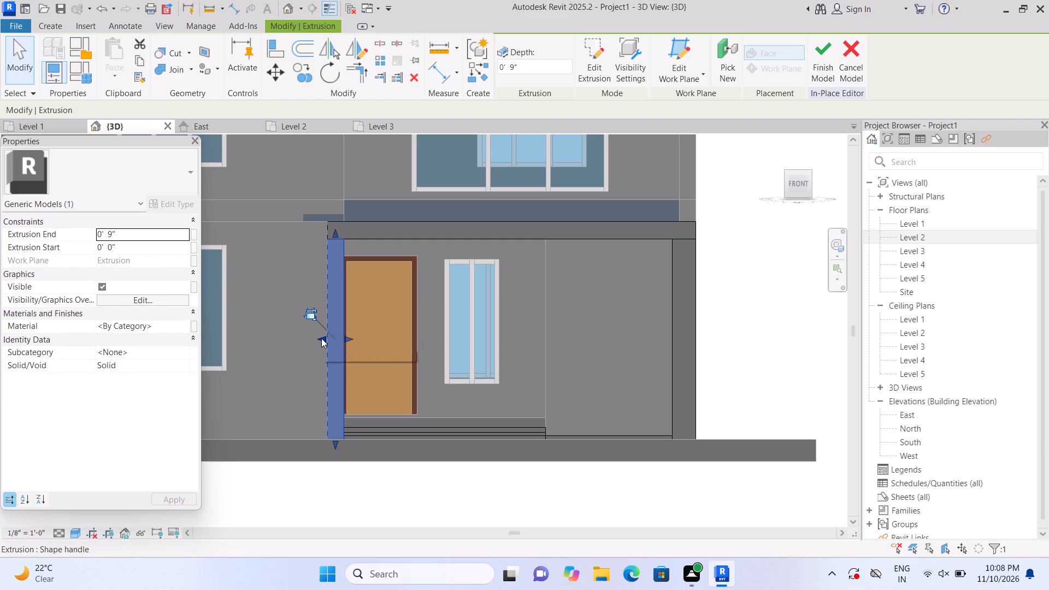
click(321, 338)
click(321, 338)
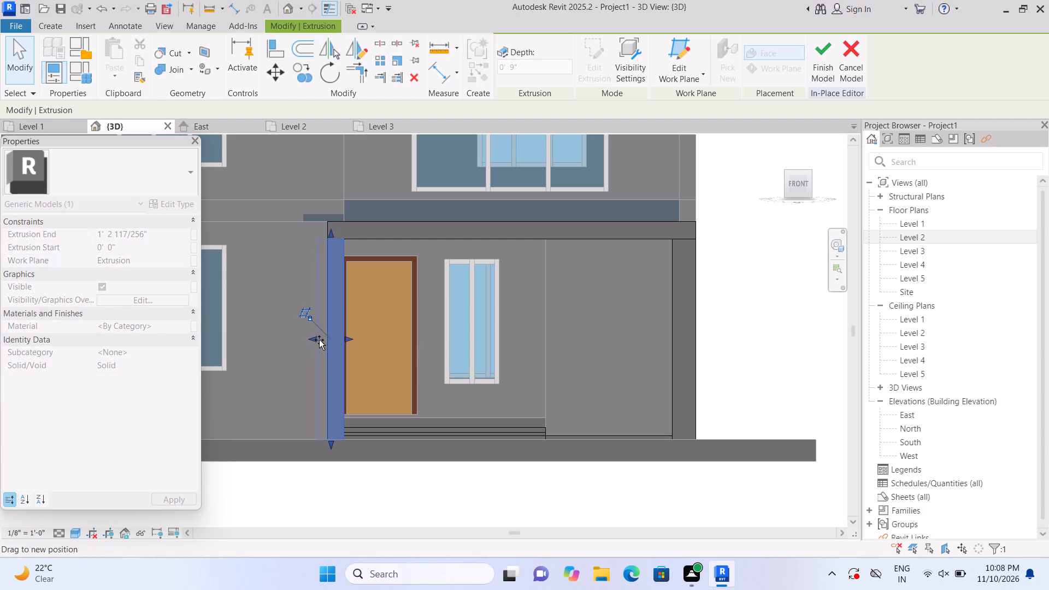
click(362, 488)
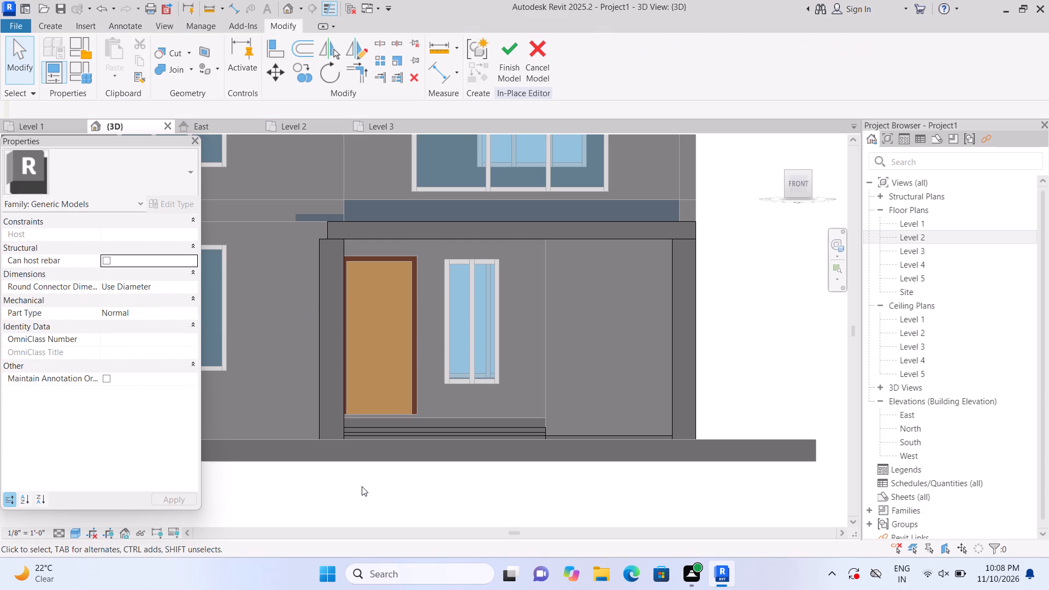
click(319, 382)
scroll(316, 361, up, 5)
drag(318, 323, 325, 322)
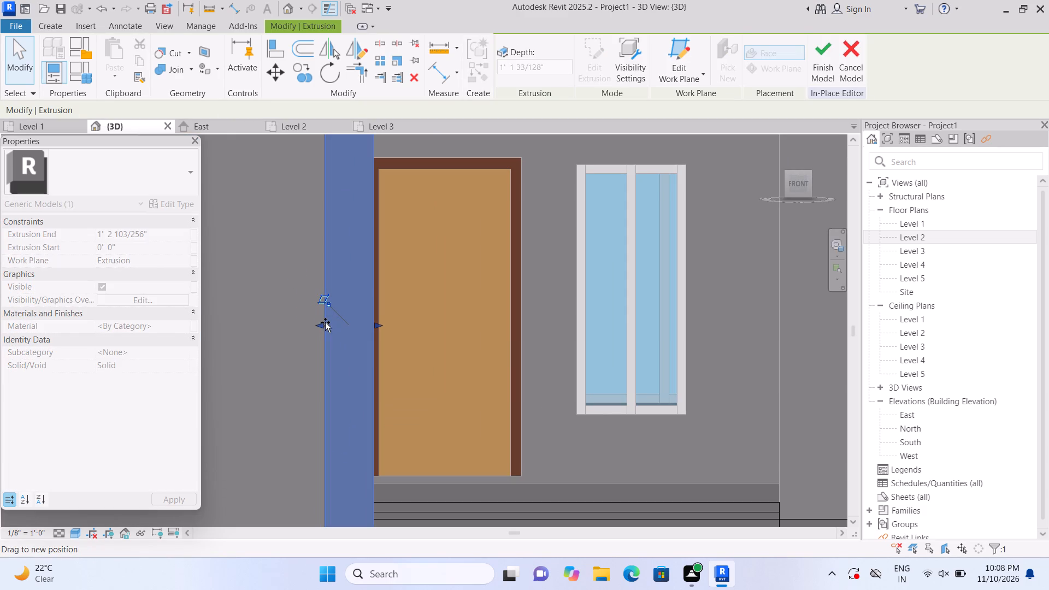
drag(325, 322, 330, 323)
scroll(329, 324, down, 6)
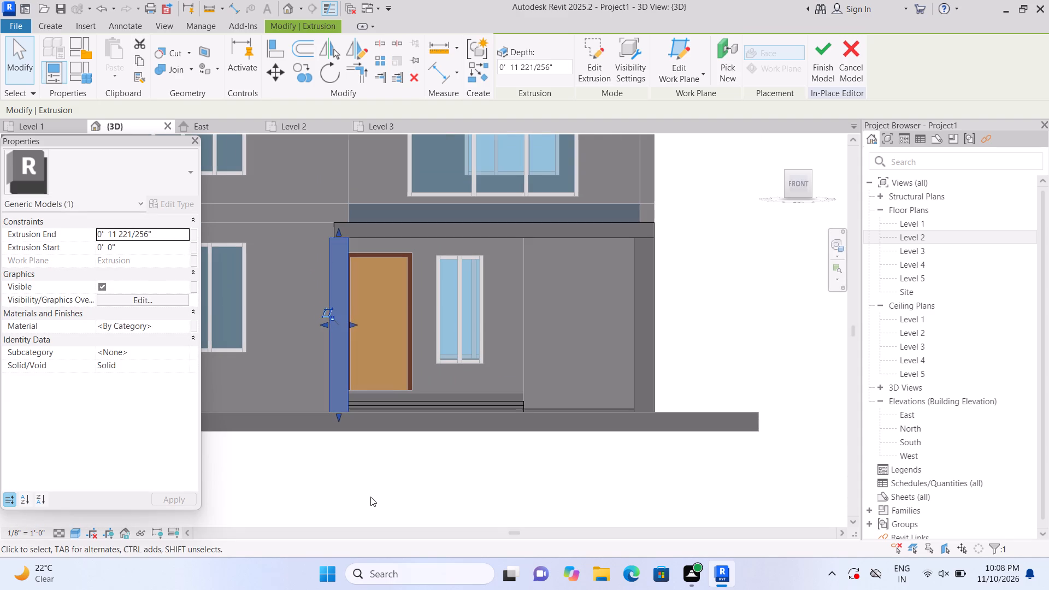
click(370, 501)
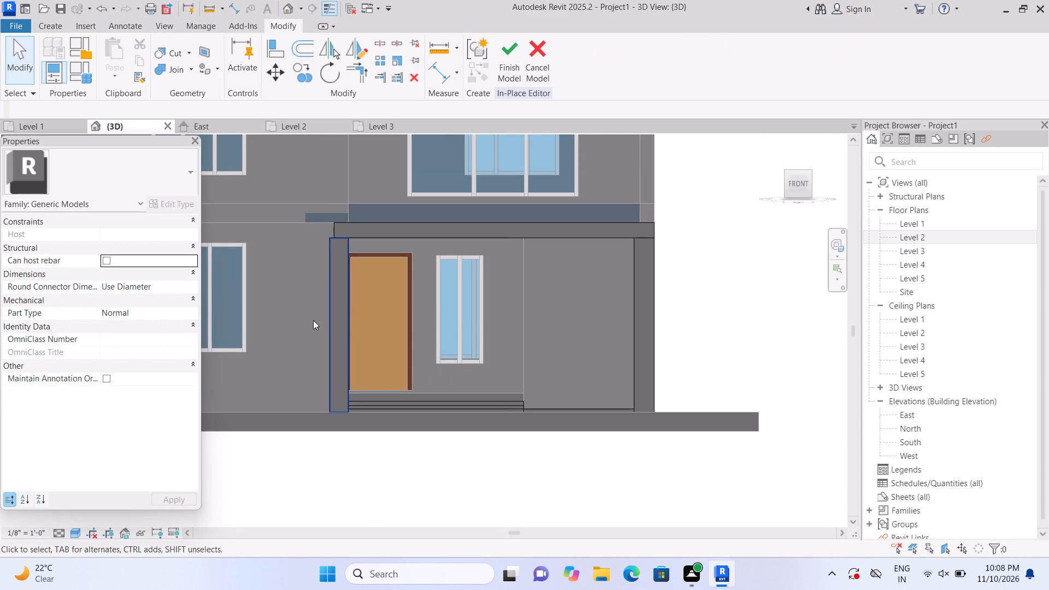
Extend the beam's end above the door to line up with the outer face of the widened column.
scroll(342, 227, up, 1)
click(342, 227)
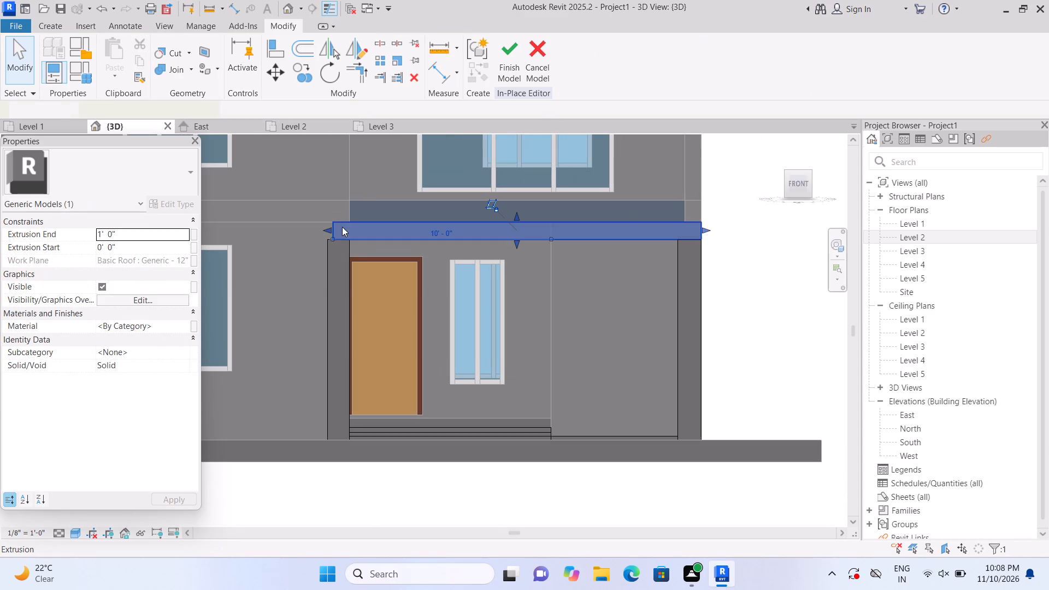
click(328, 228)
click(328, 228)
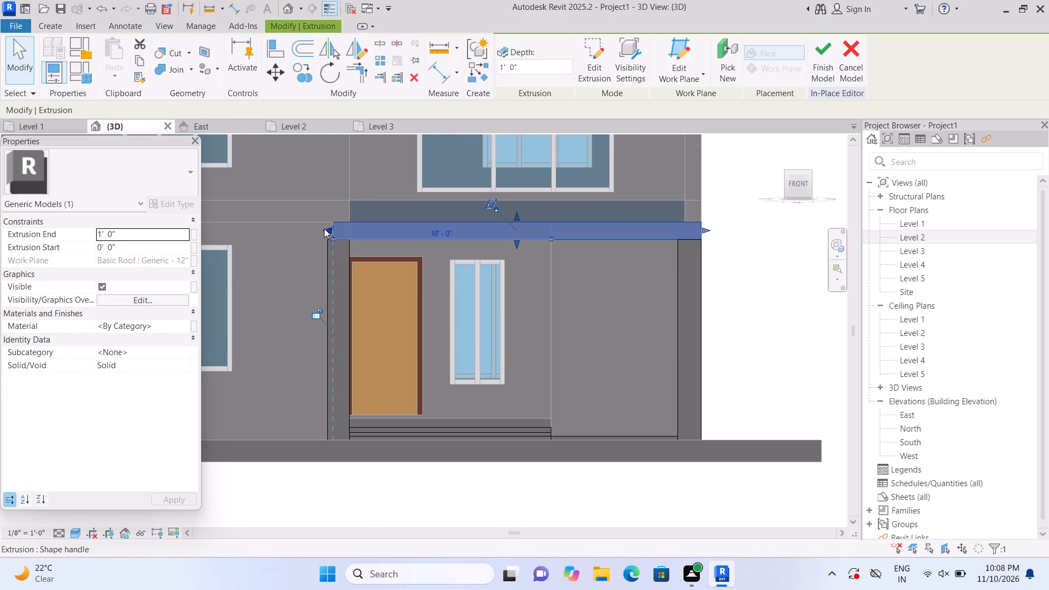
click(324, 228)
click(747, 315)
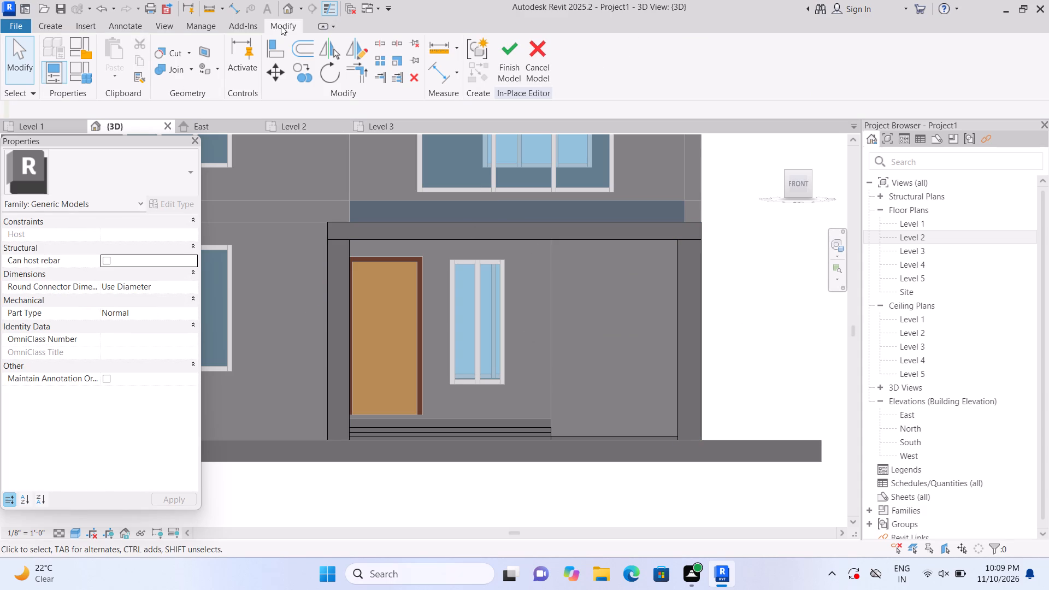
Deepen the overhead beam to about 3'-9 3/4" so that it reaches the front faces of the end columns.
click(287, 4)
click(774, 142)
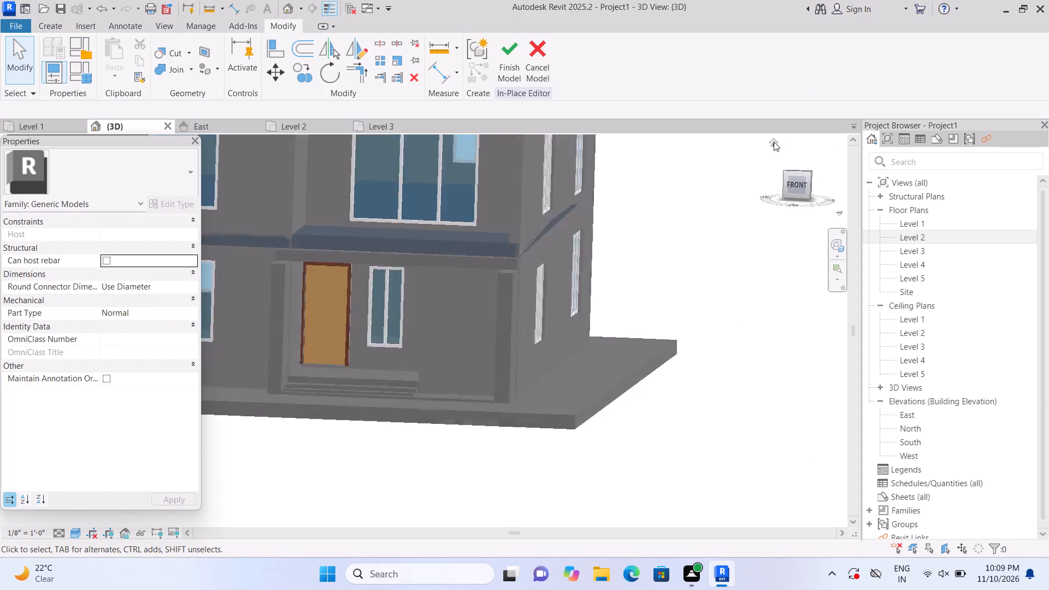
scroll(428, 505, up, 2)
scroll(309, 488, up, 1)
middle_drag(309, 485, 338, 467)
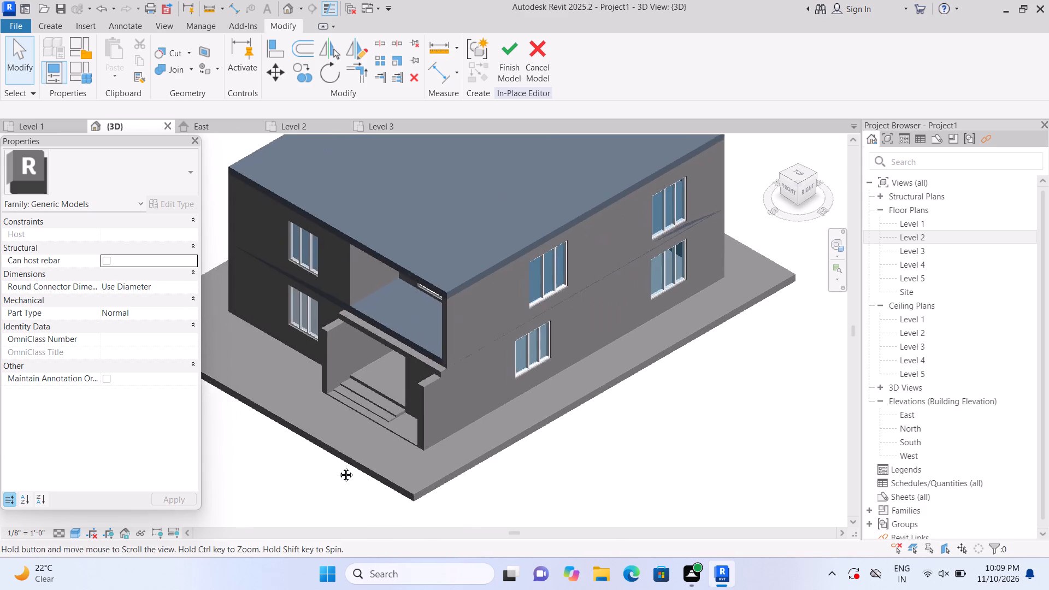
middle_drag(338, 467, 364, 449)
scroll(444, 416, up, 4)
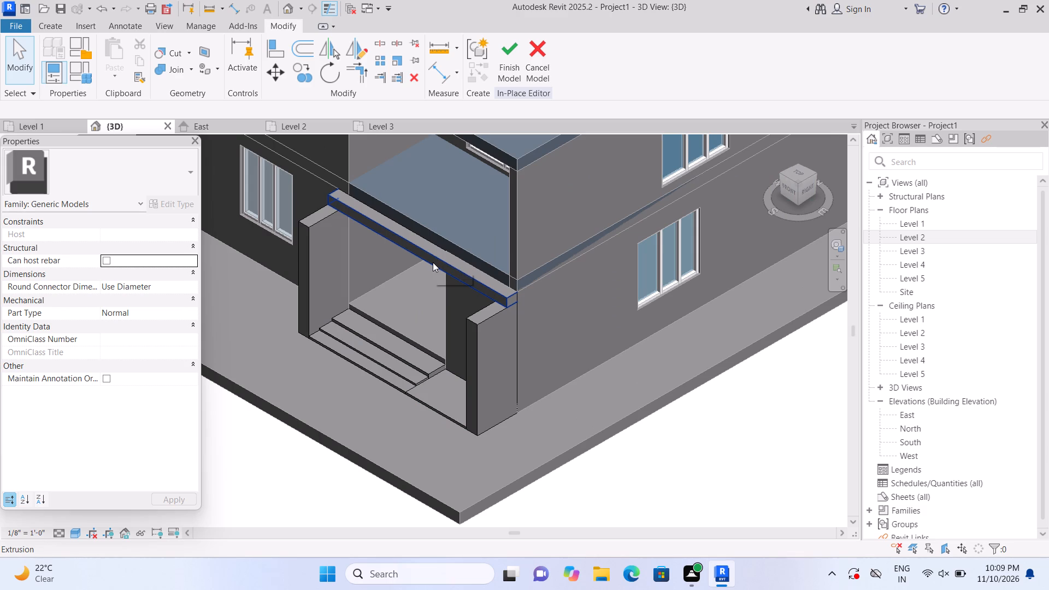
scroll(438, 279, up, 1)
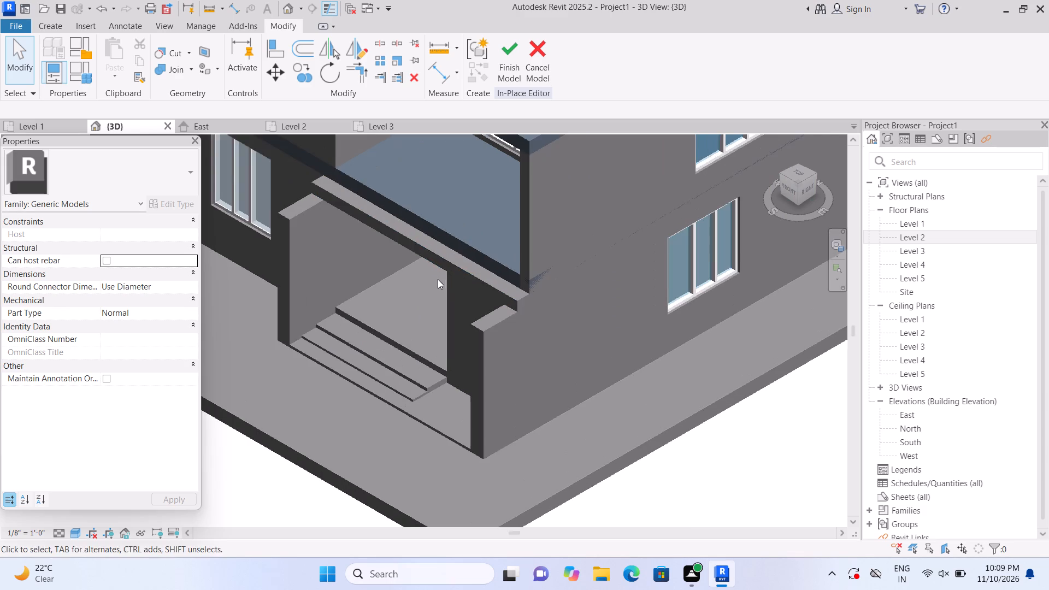
scroll(439, 268, up, 1)
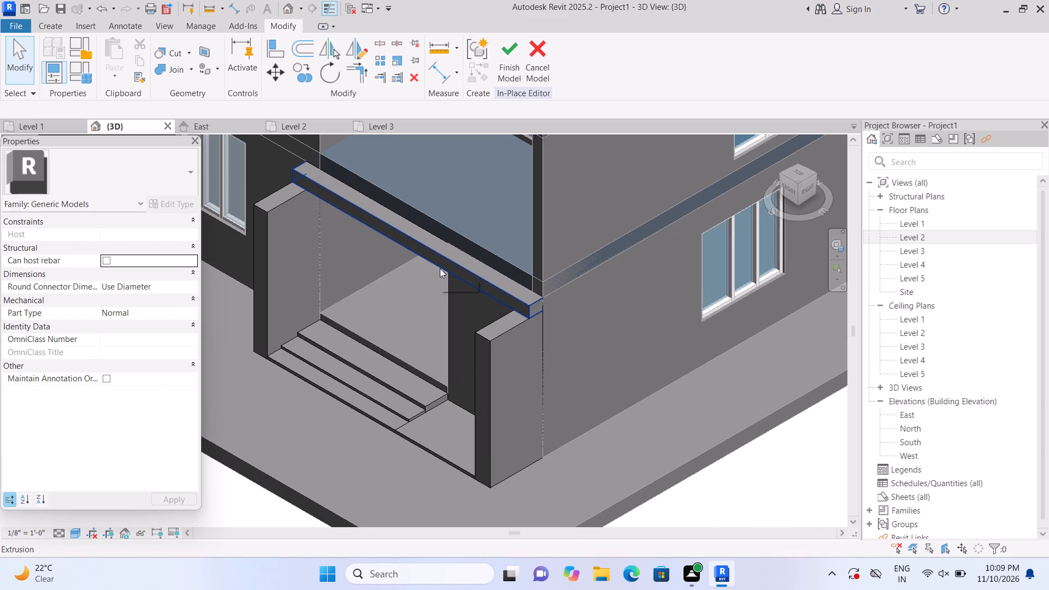
click(453, 266)
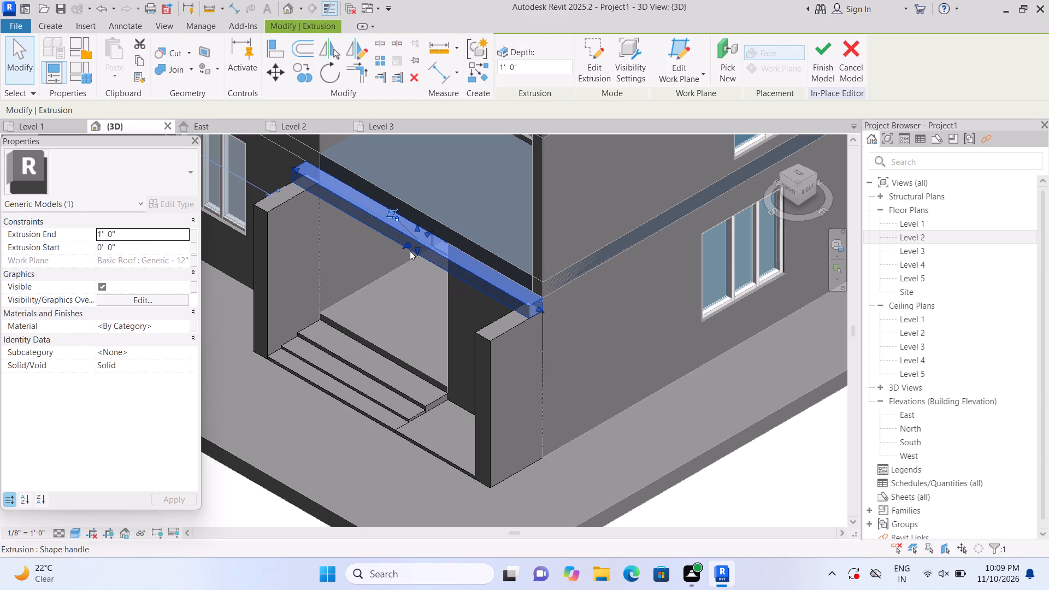
drag(408, 245, 377, 264)
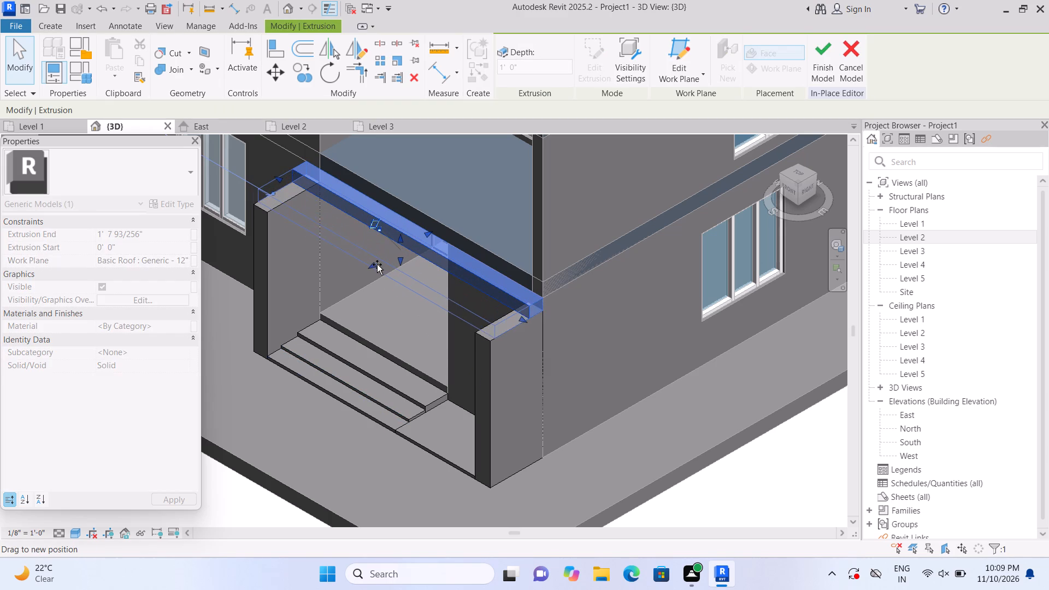
drag(377, 264, 376, 265)
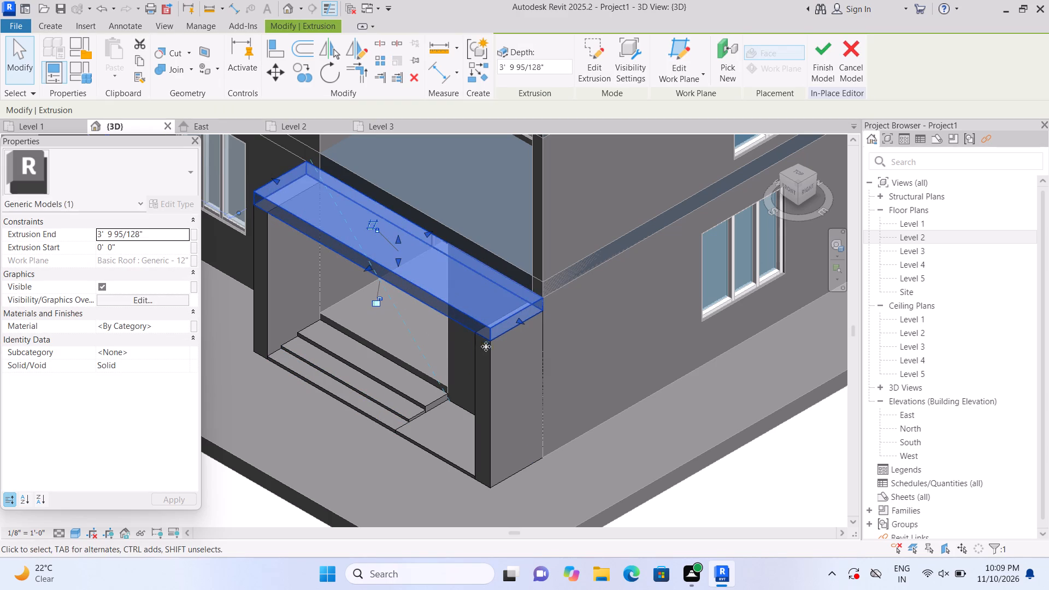
Extend the beam's end at the building corner outward past the side face of the corner column.
scroll(520, 349, up, 1)
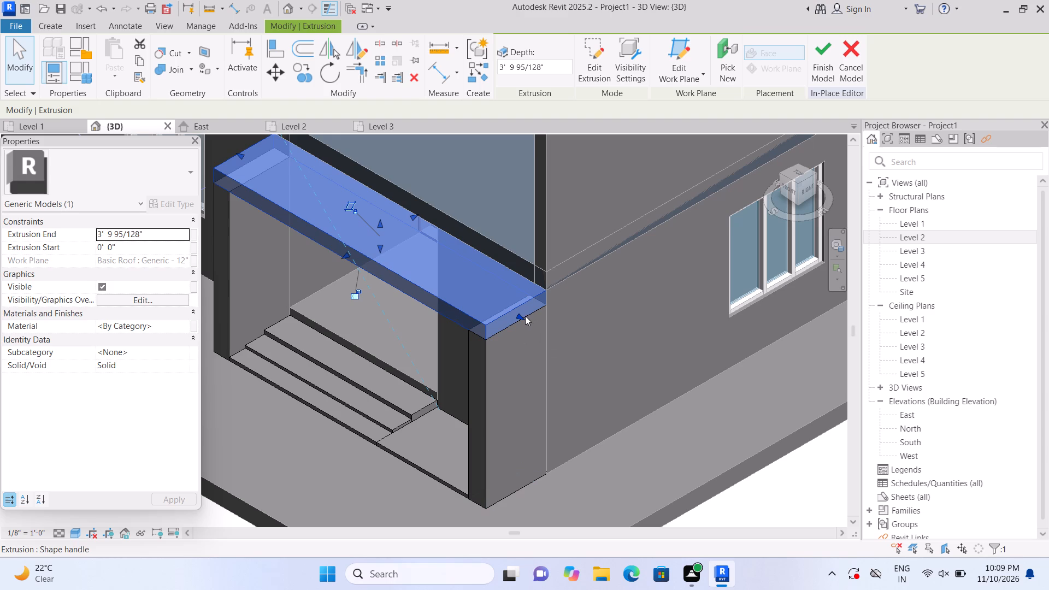
drag(521, 316, 539, 326)
click(539, 326)
key(Escape)
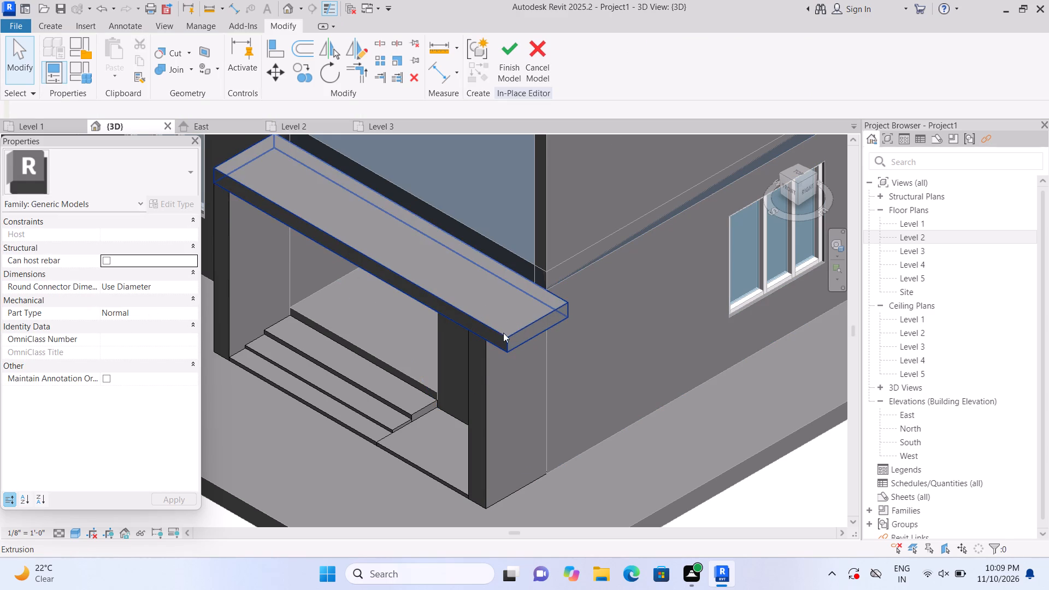
Raise the top of the corner column through the beam so that it projects above the beam's top face.
click(497, 385)
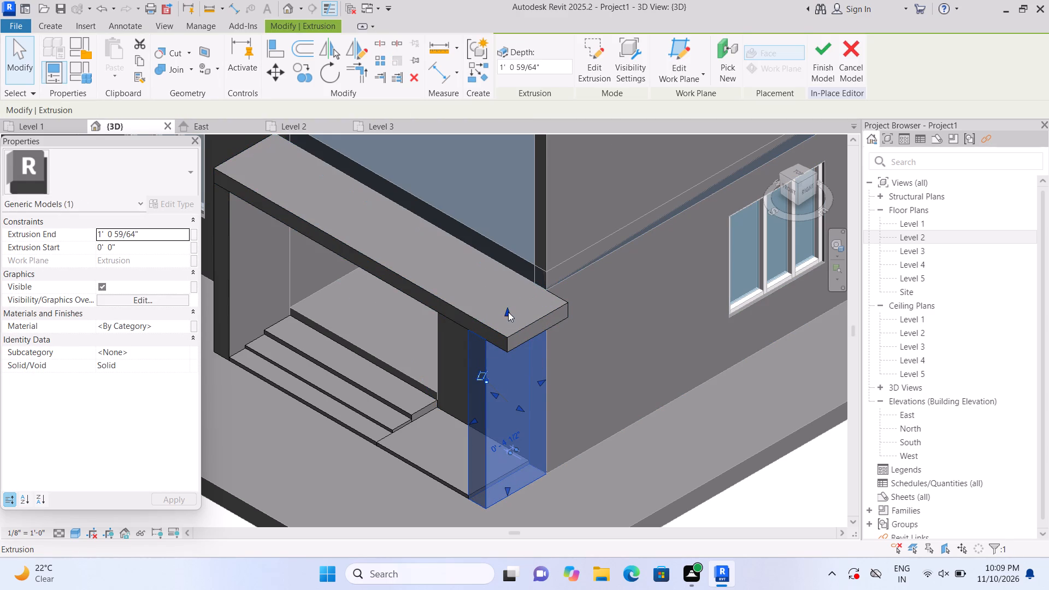
drag(508, 312, 515, 296)
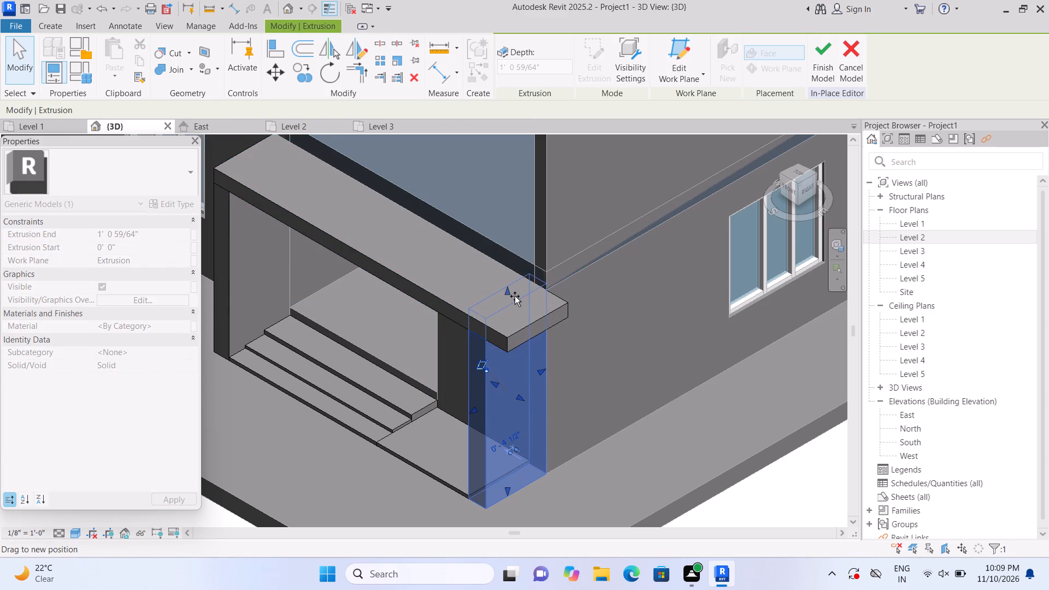
drag(515, 296, 515, 299)
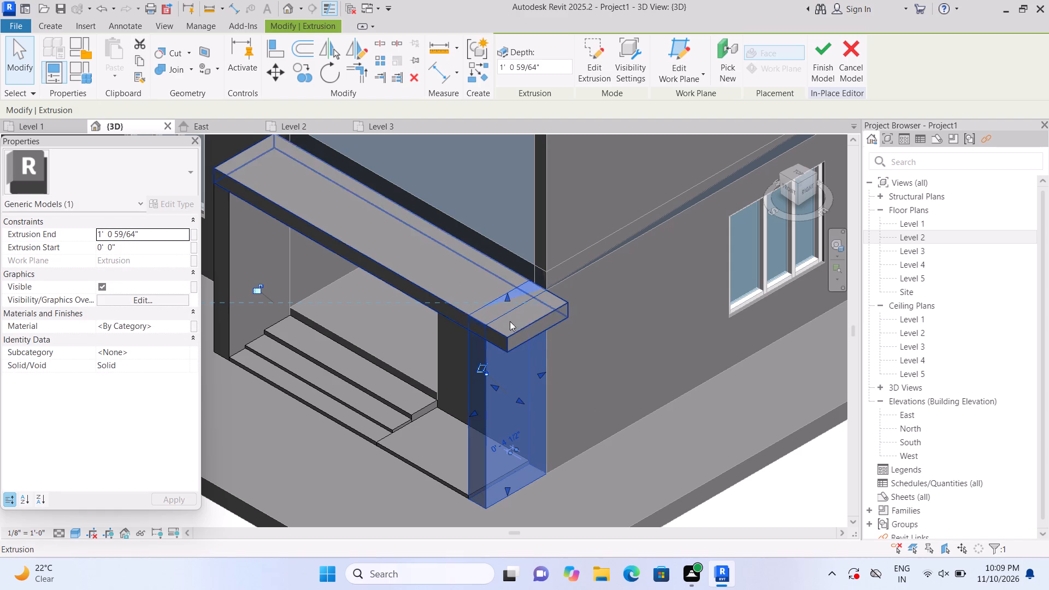
click(508, 296)
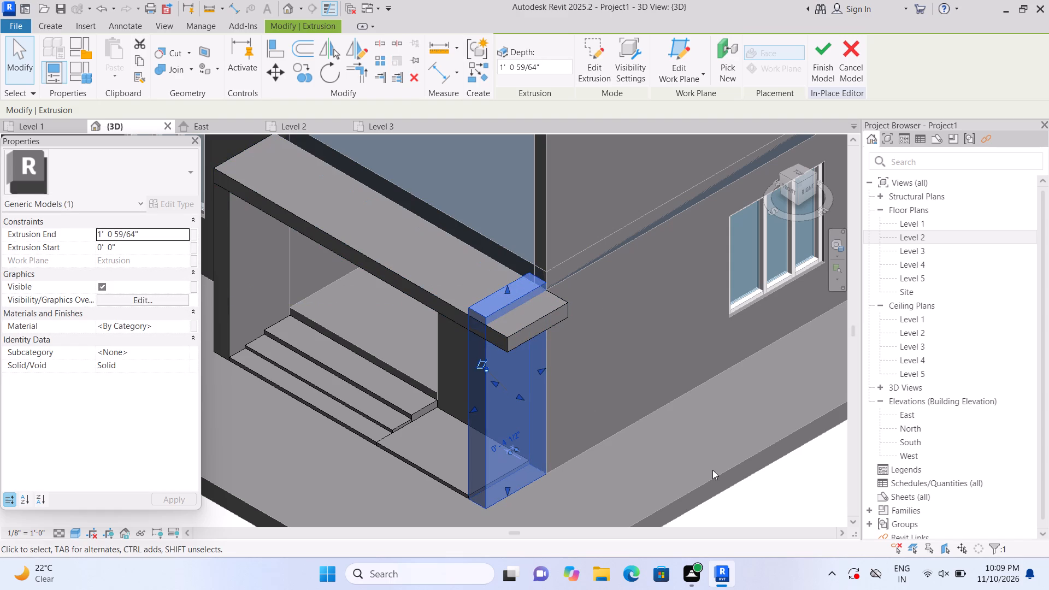
click(761, 507)
scroll(756, 500, down, 2)
scroll(553, 326, up, 2)
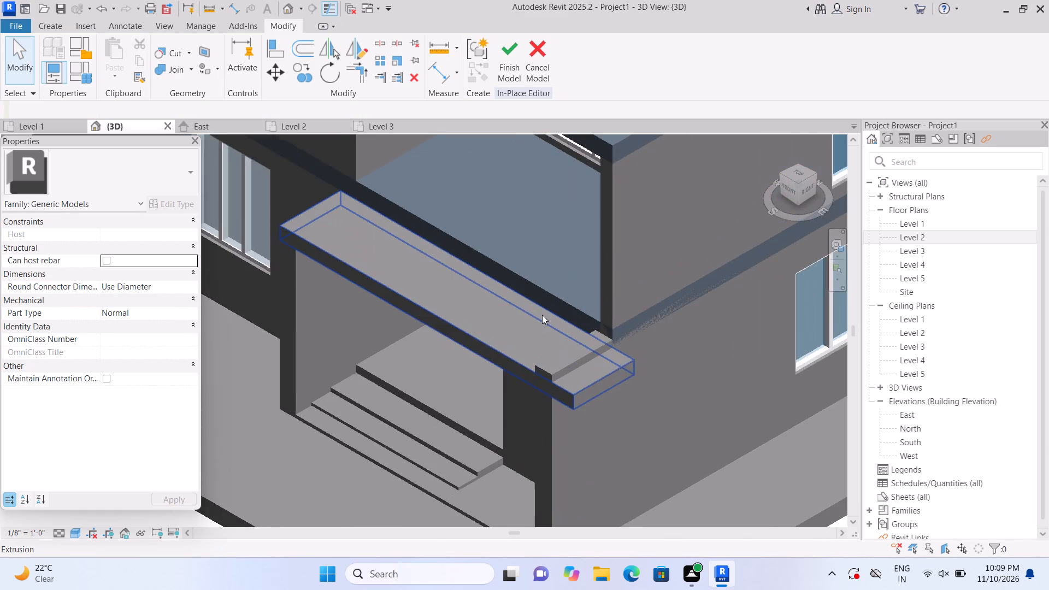
scroll(542, 315, up, 2)
scroll(524, 331, down, 4)
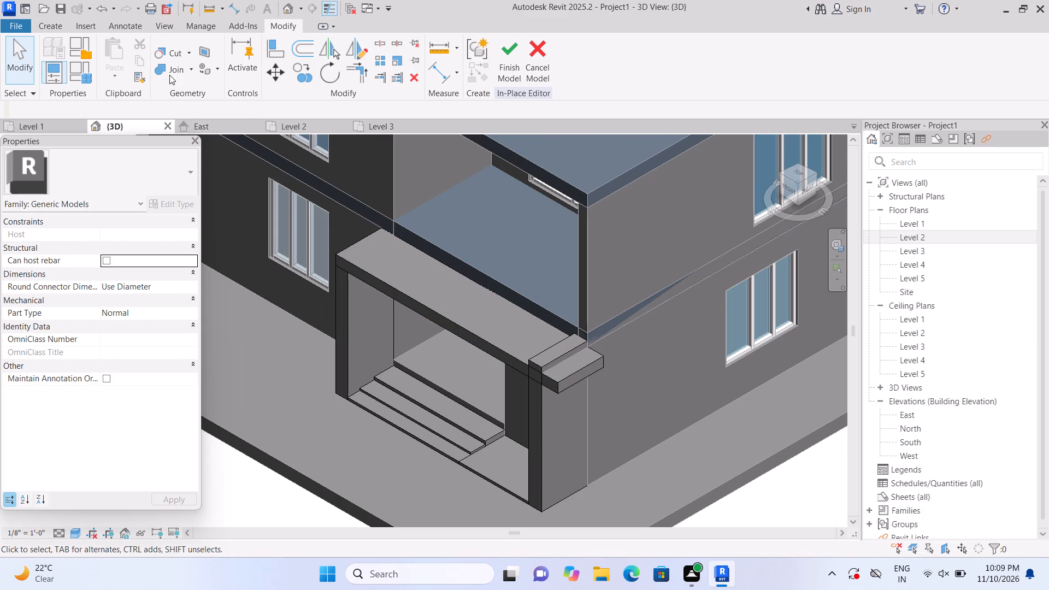
Join the side slab's geometry with the lowest entrance step.
click(194, 67)
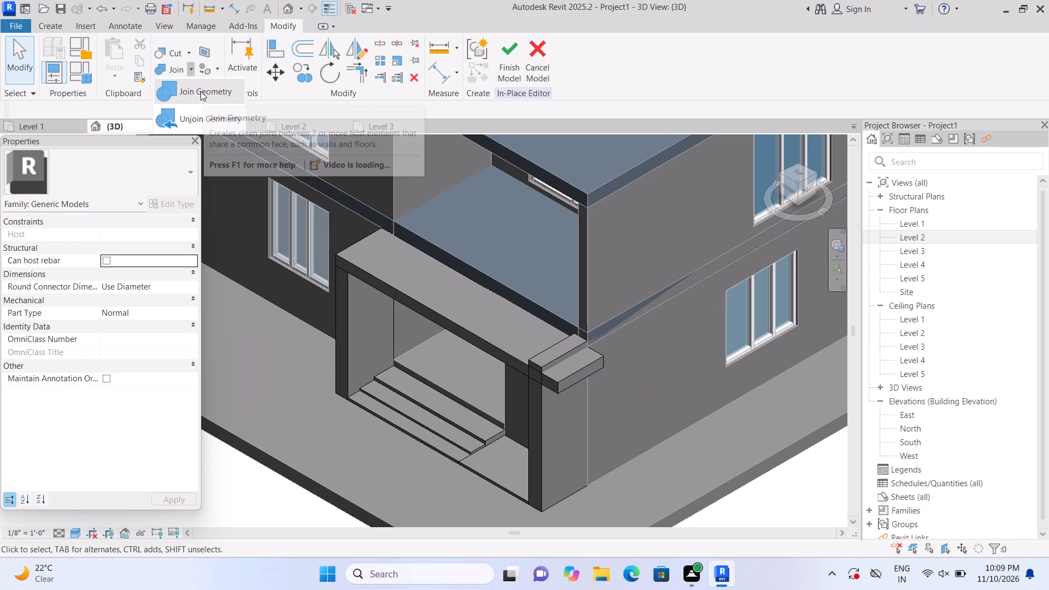
click(201, 91)
click(503, 477)
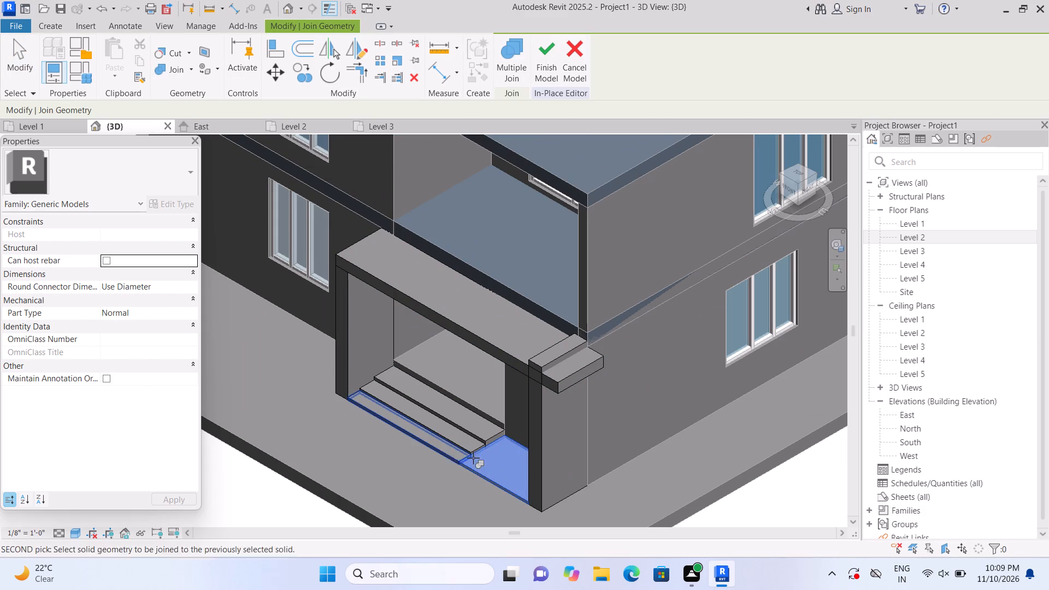
click(443, 453)
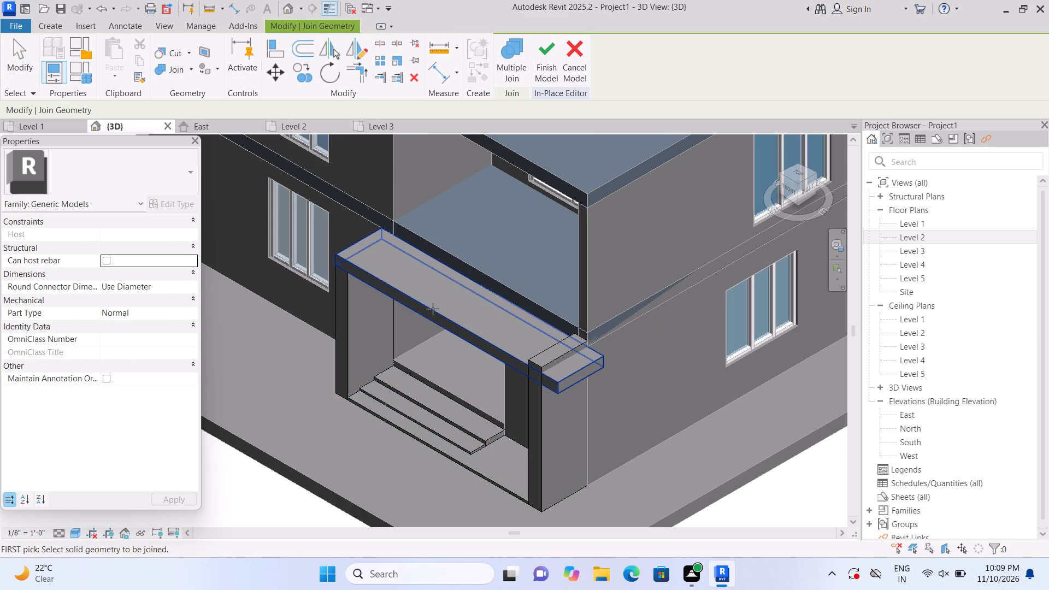
Join the overhead beam's geometry with the column beside the door and with the corner column.
click(435, 306)
click(352, 323)
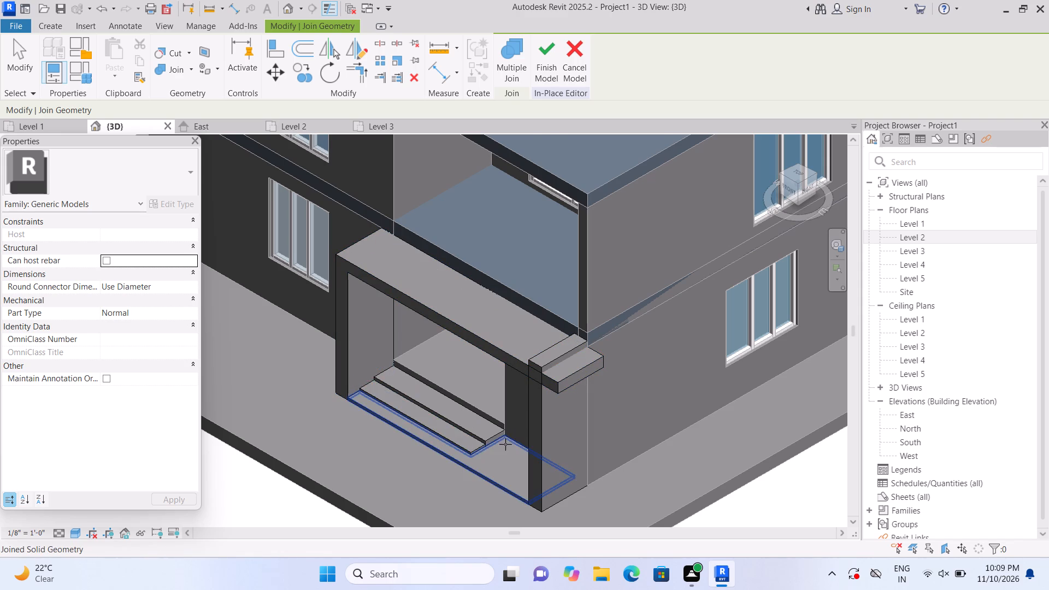
scroll(502, 444, up, 1)
click(539, 409)
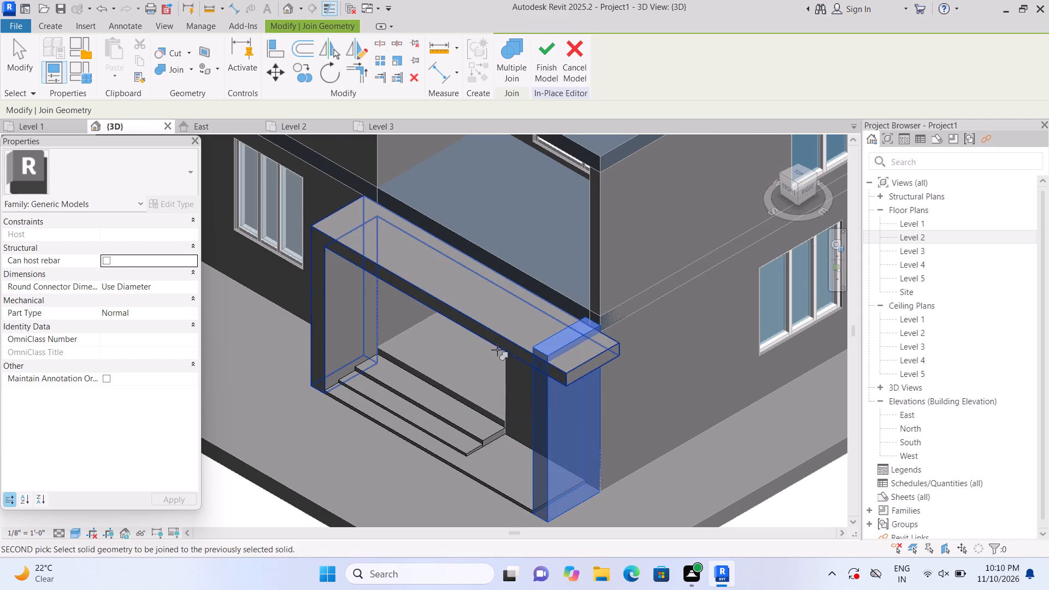
click(492, 342)
scroll(418, 429, down, 3)
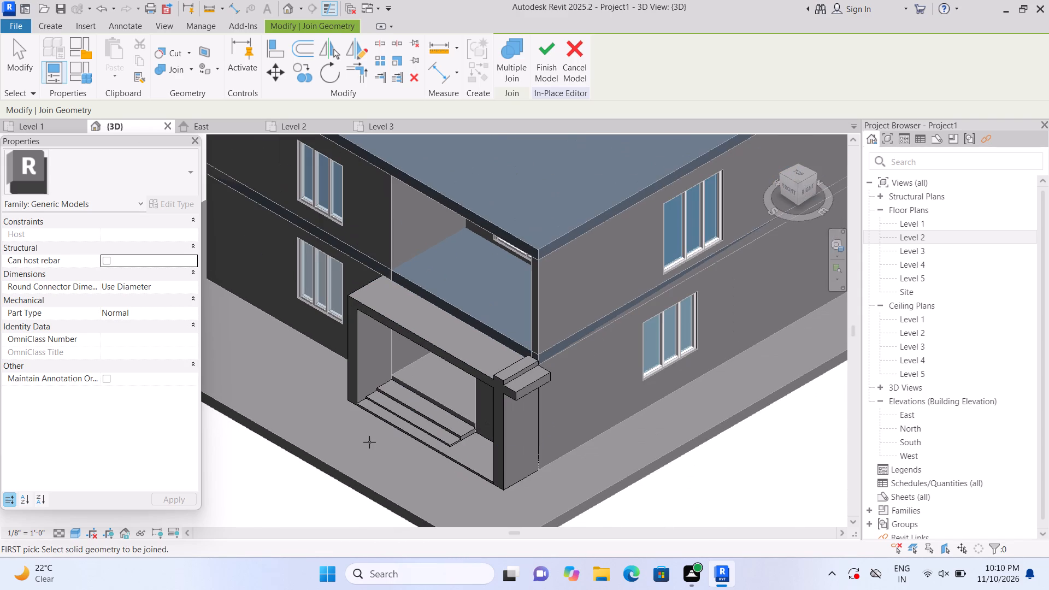
key(Escape)
Extrude a rectangle covering the corner column's top face upward by 1'-0", using that face as the work plane.
scroll(437, 449, up, 4)
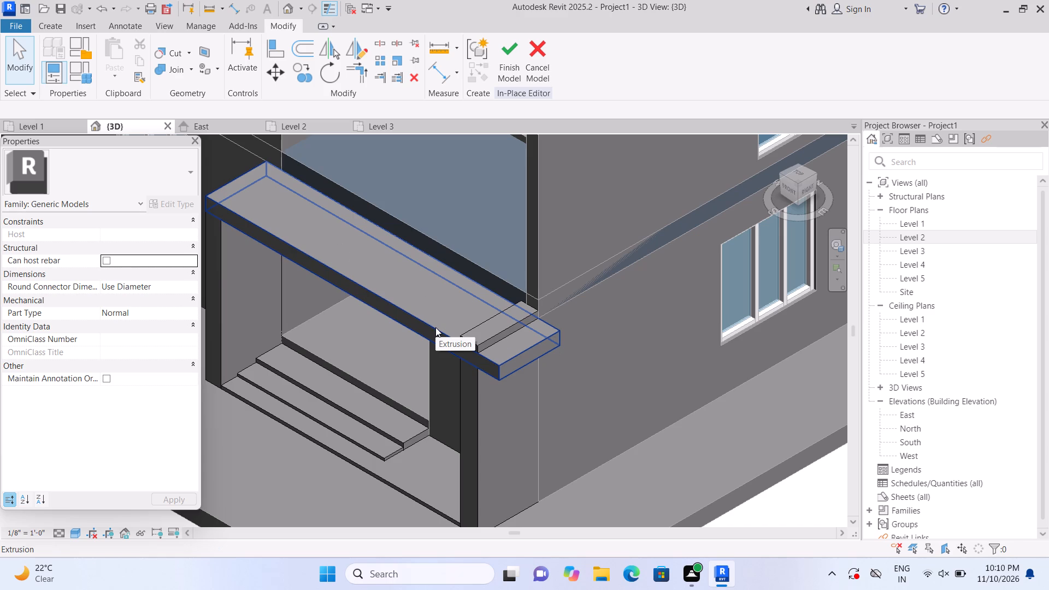
scroll(545, 376, up, 3)
scroll(540, 355, down, 3)
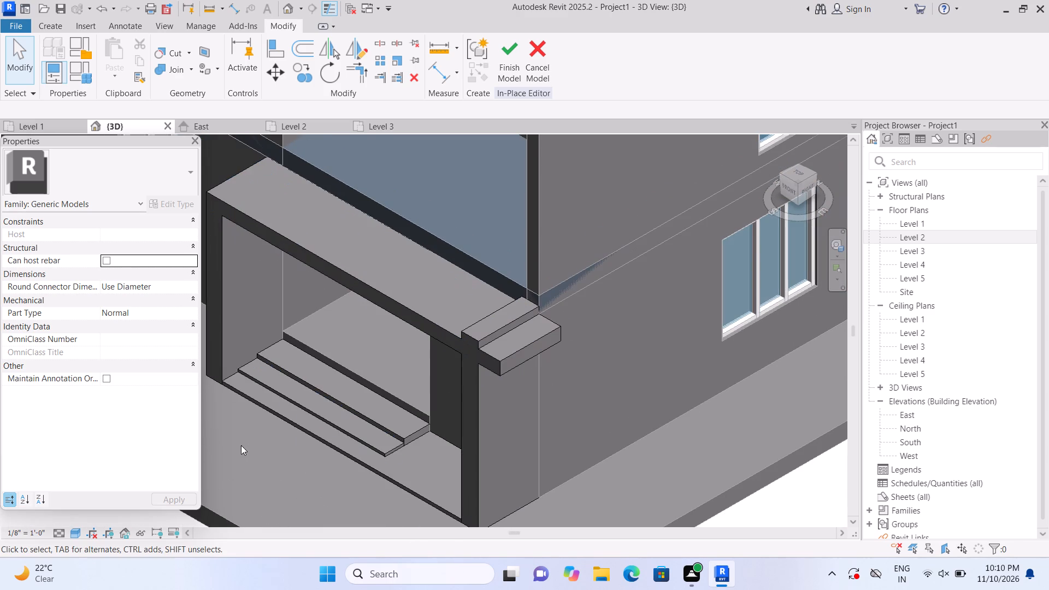
scroll(156, 447, down, 1)
scroll(305, 426, down, 1)
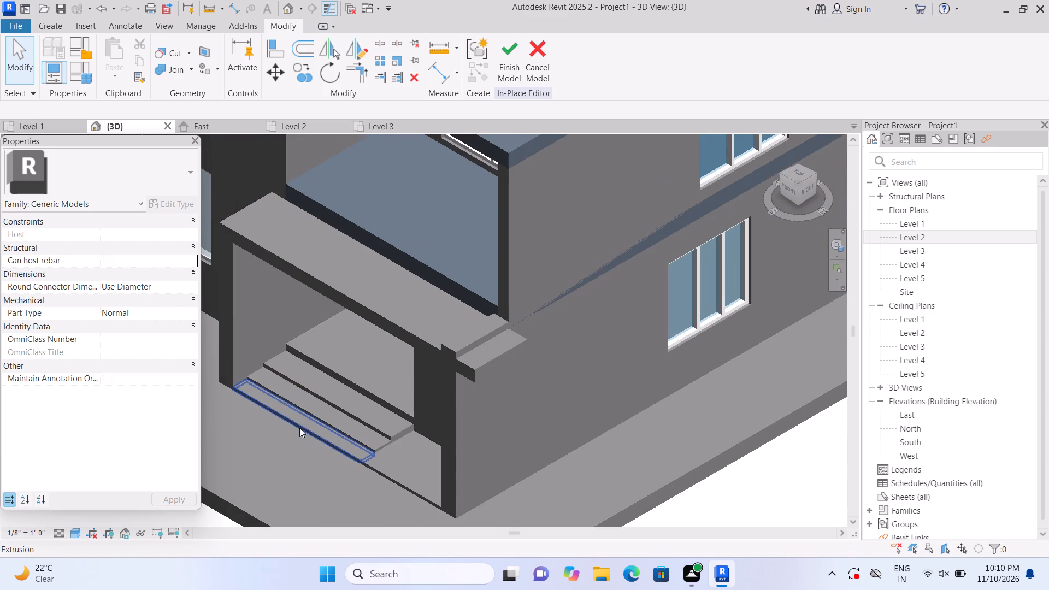
click(61, 23)
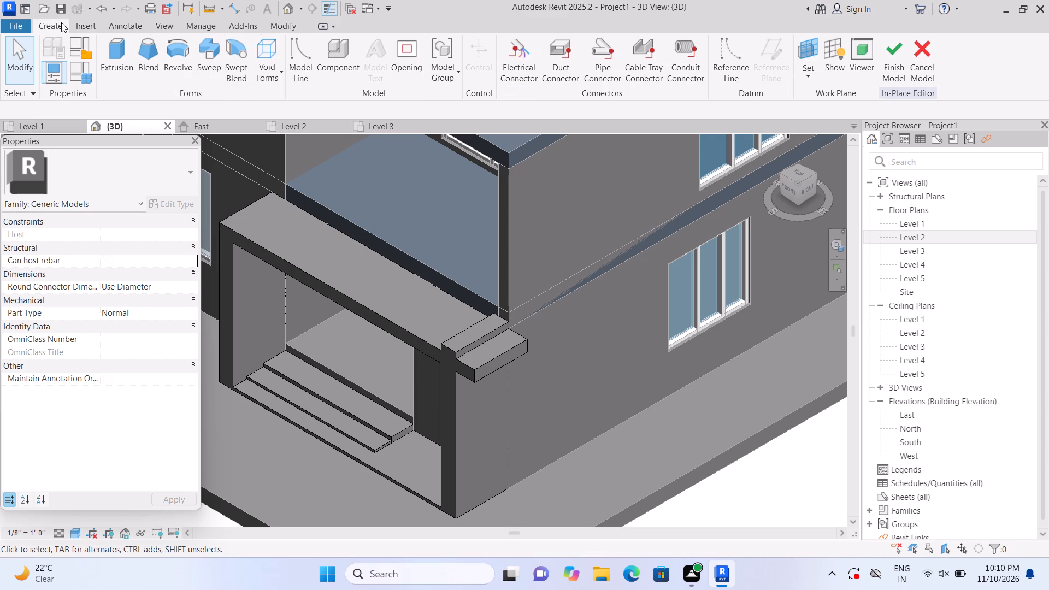
click(111, 76)
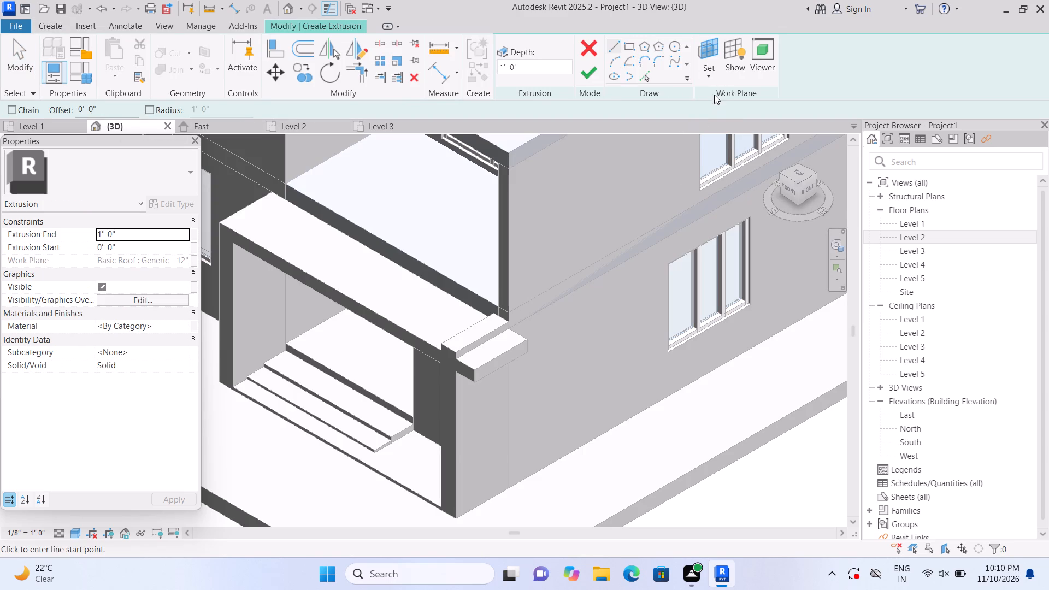
click(710, 80)
click(726, 121)
scroll(543, 292, up, 4)
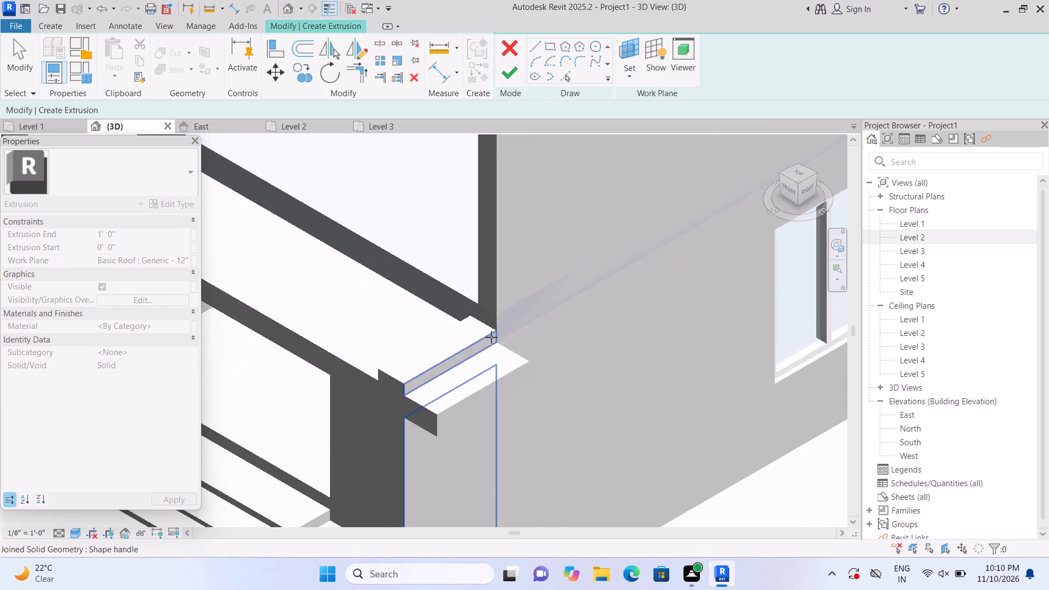
click(439, 348)
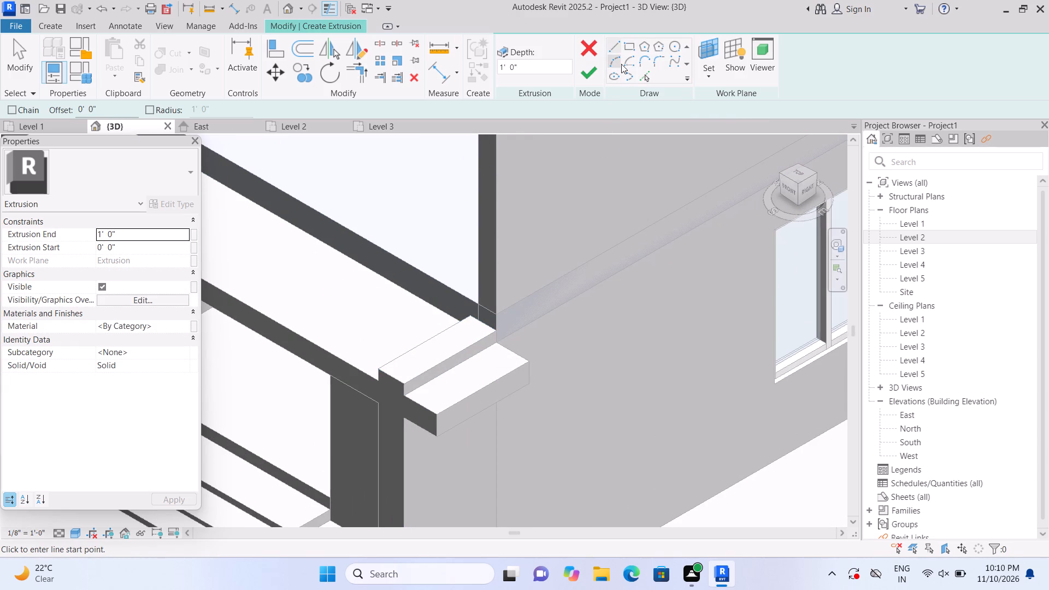
click(630, 45)
scroll(521, 266, up, 3)
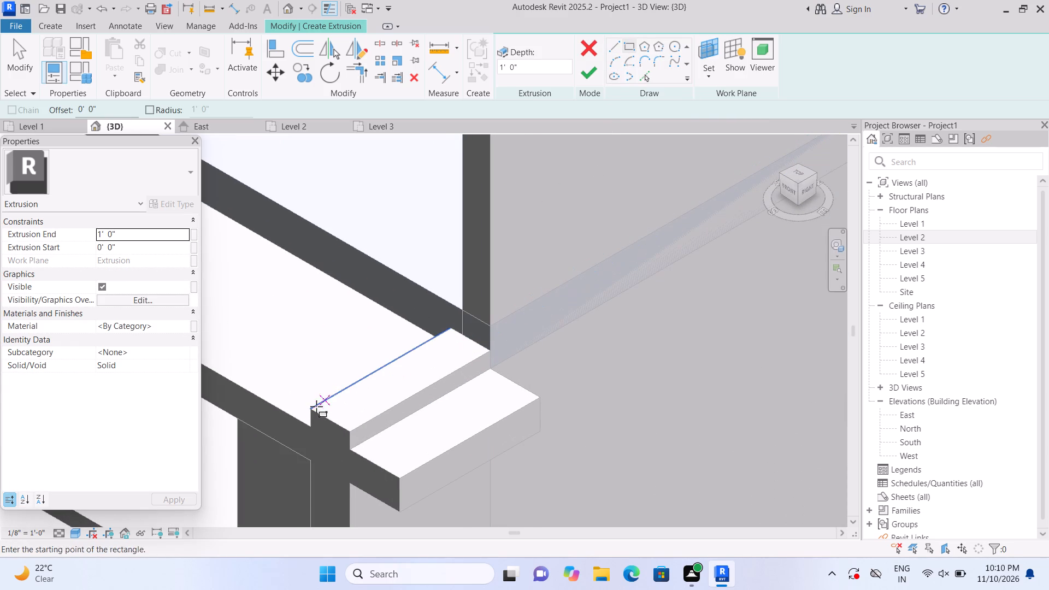
click(311, 408)
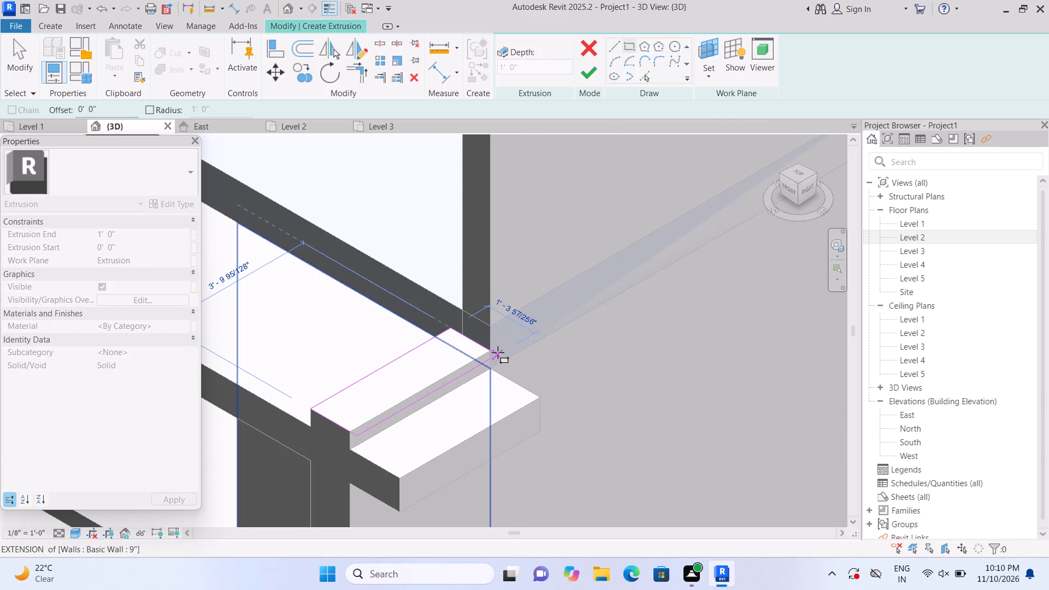
scroll(494, 352, up, 2)
click(494, 352)
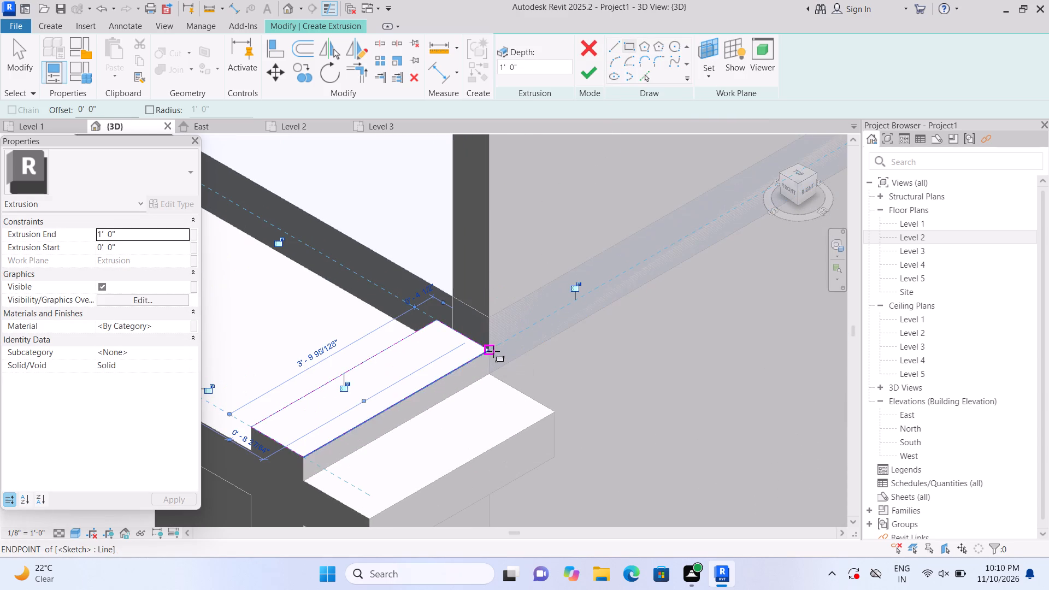
click(590, 79)
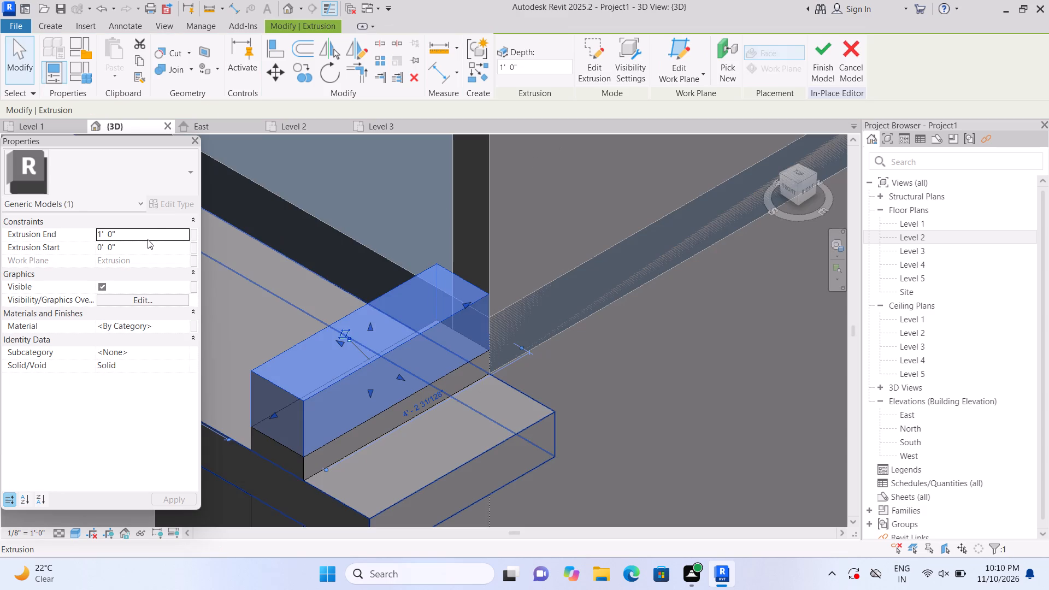
Set the extrusion end of the block on top of the corner column to 2".
click(154, 232)
key(BackSpace)
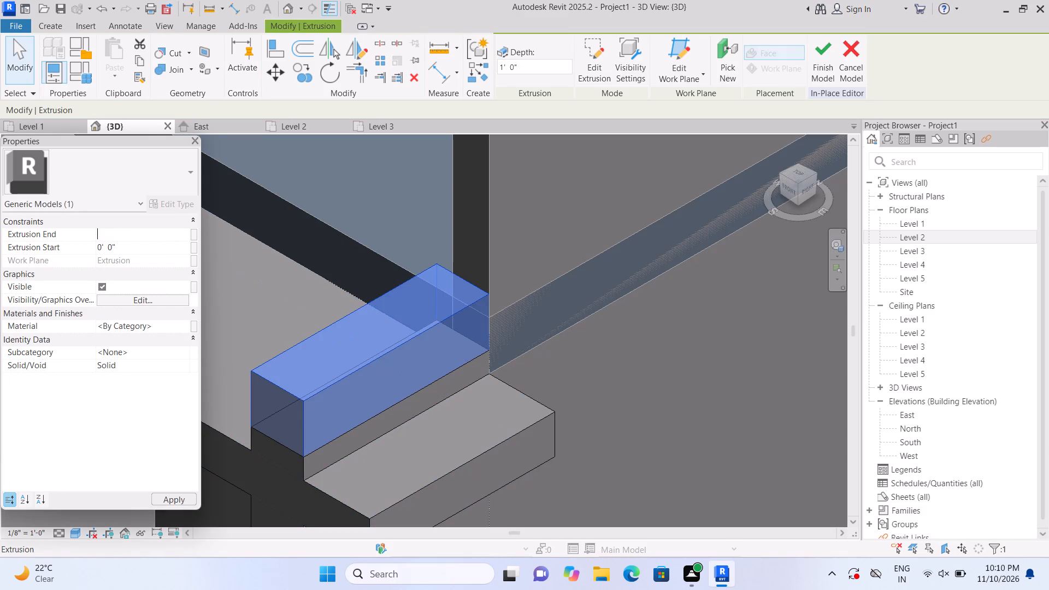
text(2")
key(Return)
Stretch the thin cap on the corner column to about 4'-5" long at its front end and widen both long sides past the column.
scroll(266, 405, up, 1)
scroll(269, 475, up, 1)
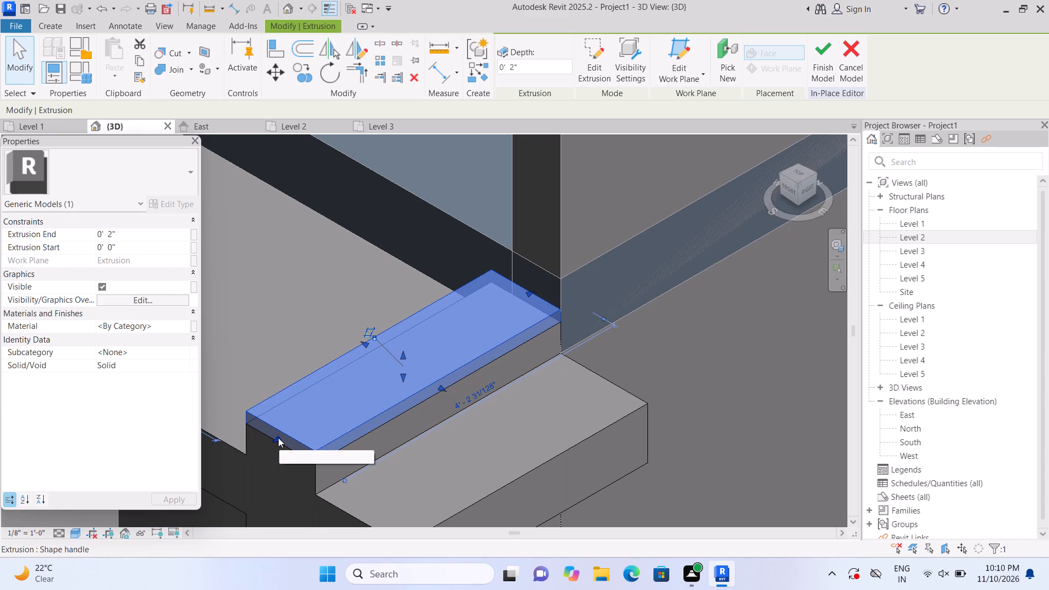
drag(278, 438, 268, 445)
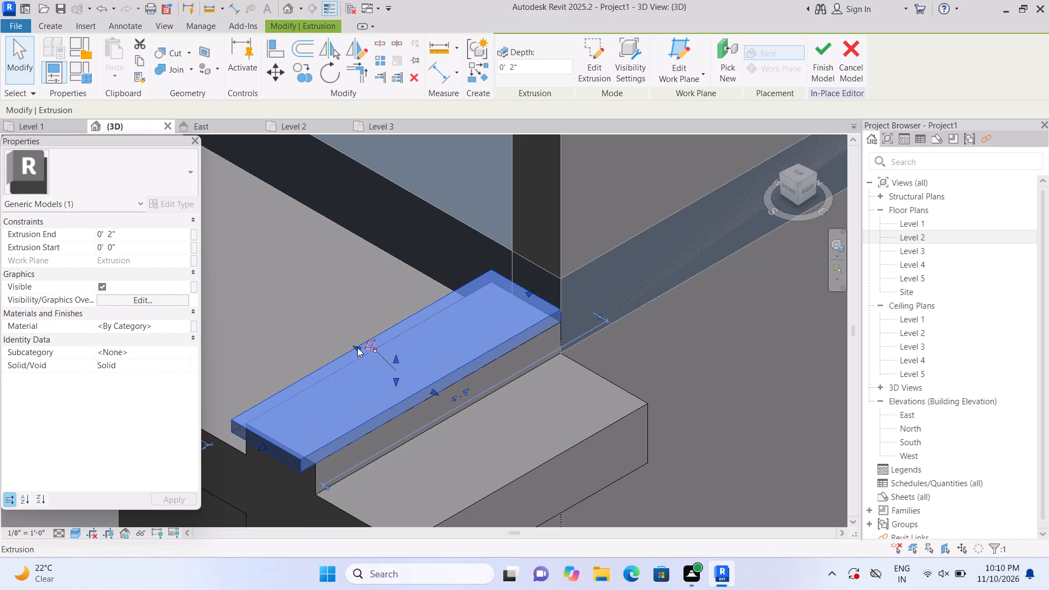
drag(357, 347, 349, 341)
scroll(352, 352, up, 2)
drag(360, 345, 358, 340)
drag(458, 401, 468, 404)
scroll(504, 394, down, 6)
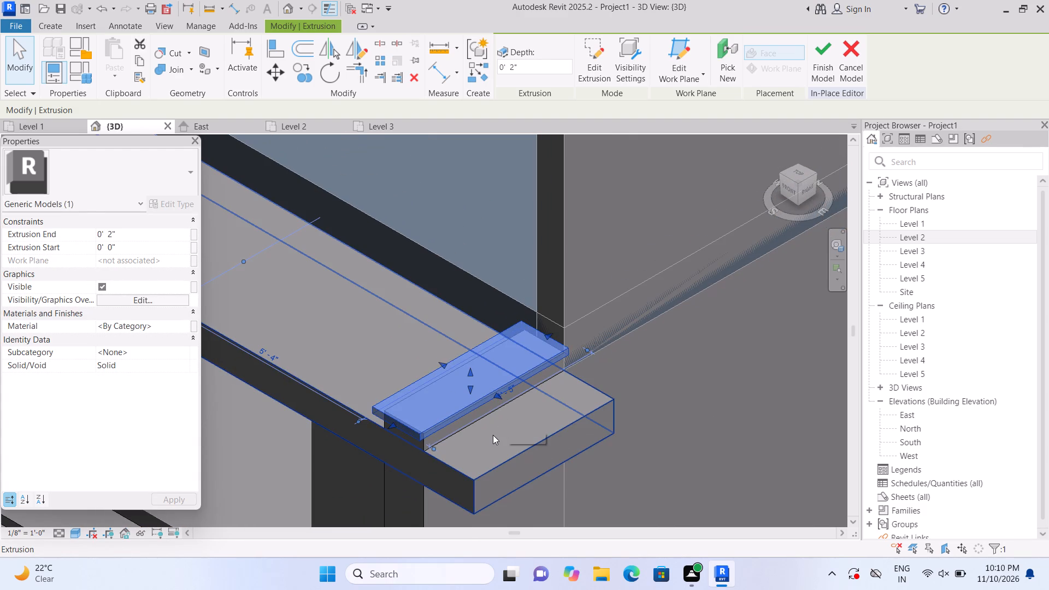
key(Escape)
Push both long sides of the corner column's cap slightly further outward so it overhangs the column more.
scroll(508, 431, down, 4)
scroll(876, 483, down, 1)
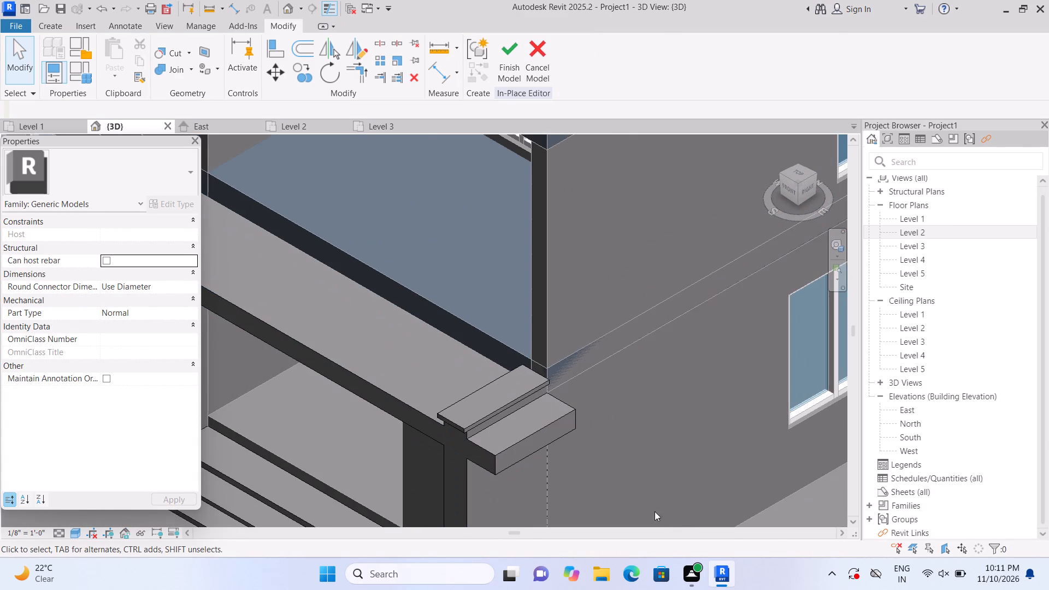
scroll(516, 470, up, 1)
scroll(684, 448, down, 7)
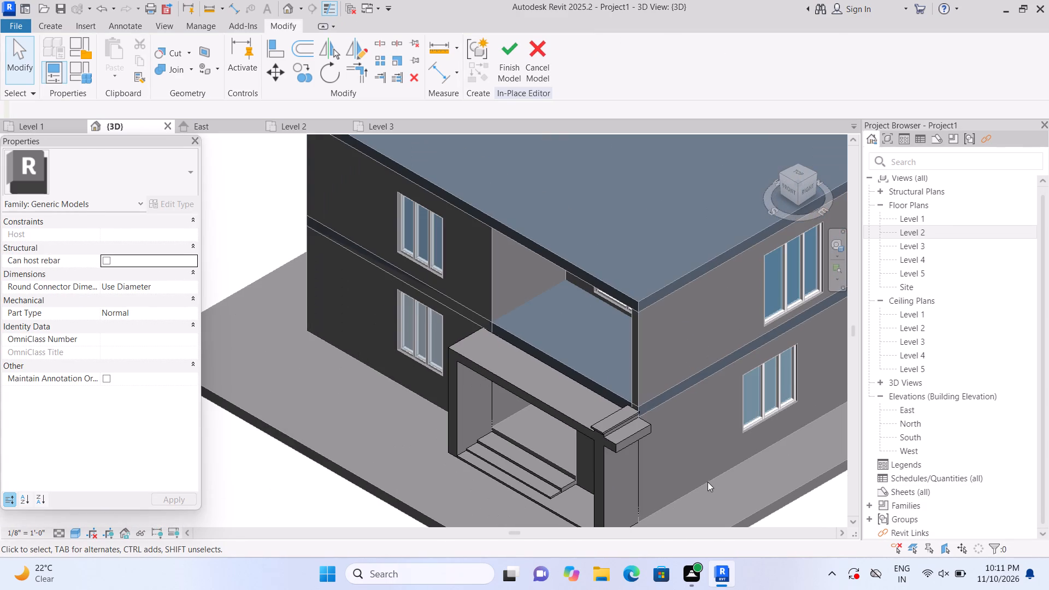
scroll(620, 457, up, 9)
click(609, 383)
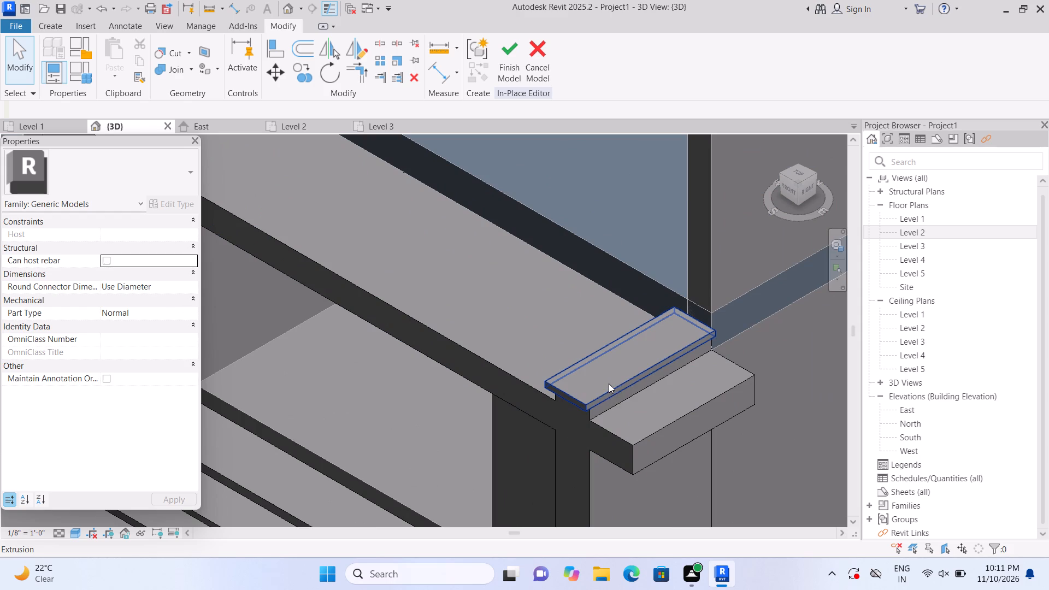
scroll(609, 386, up, 4)
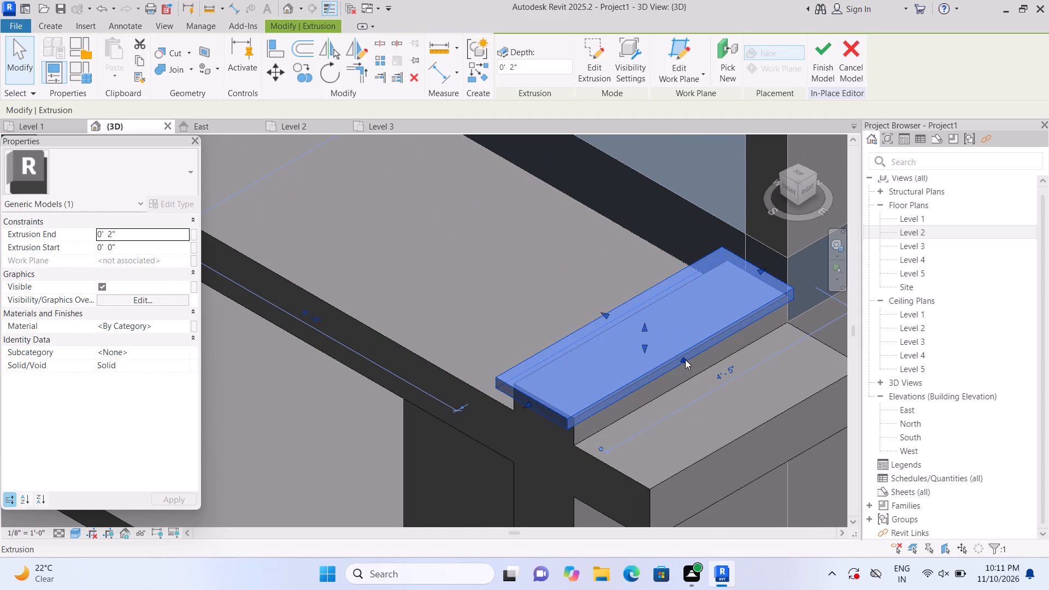
click(685, 359)
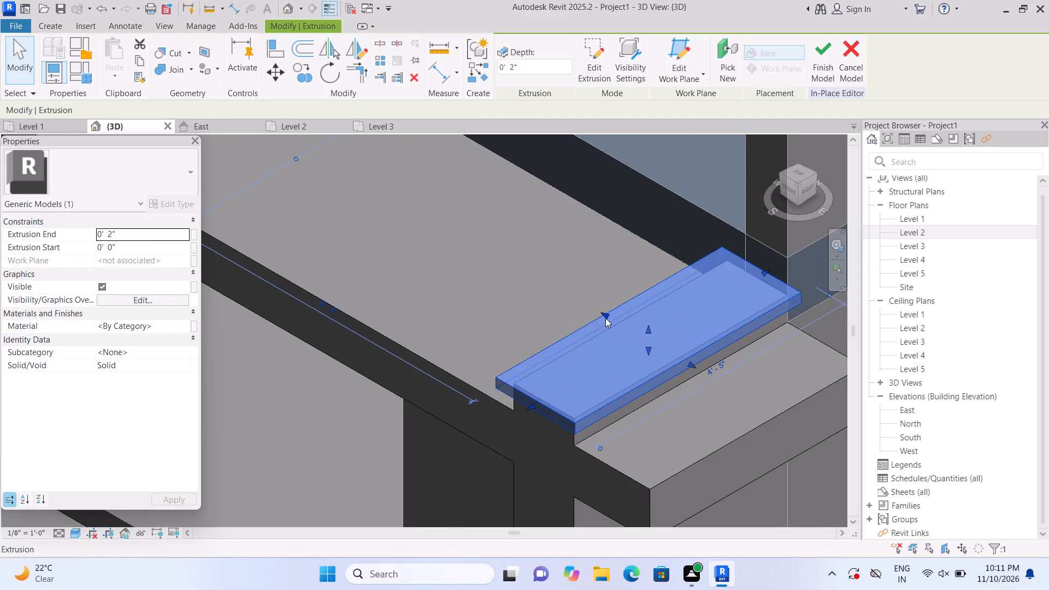
click(605, 312)
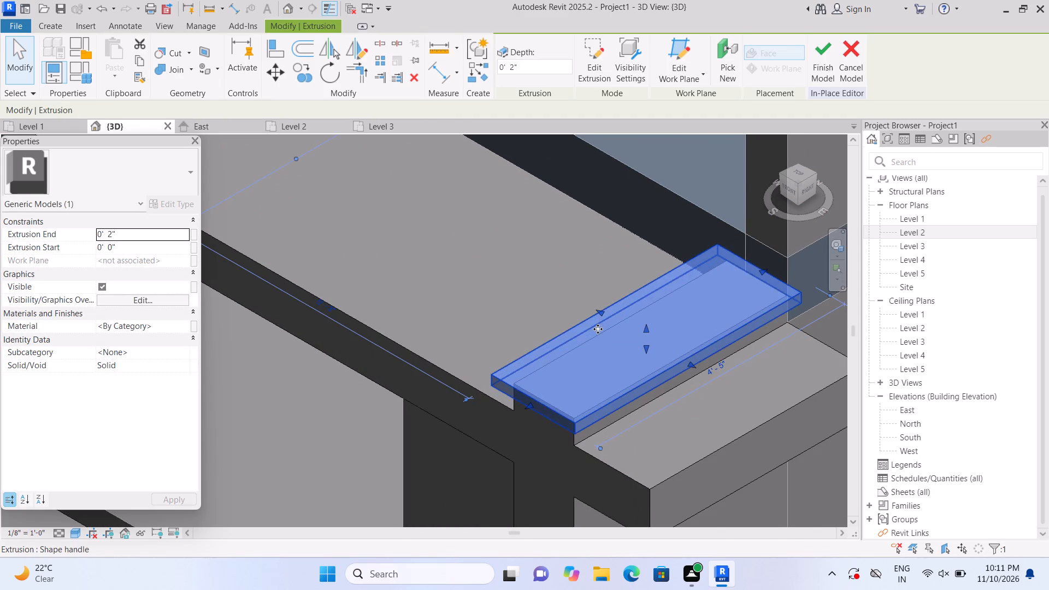
scroll(565, 390, down, 1)
scroll(543, 407, up, 2)
scroll(540, 409, down, 4)
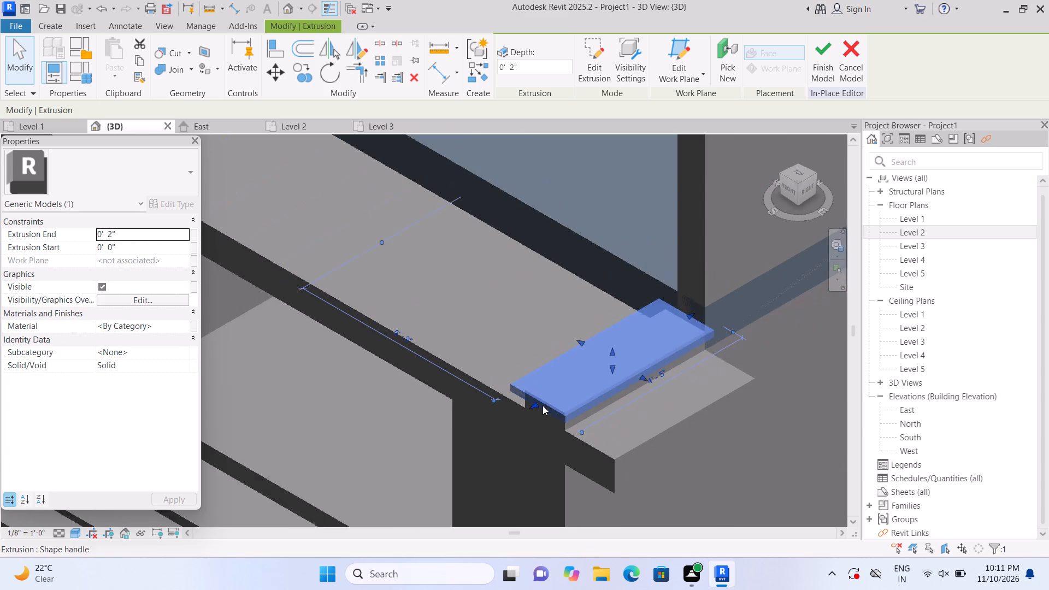
scroll(543, 405, down, 4)
key(Escape)
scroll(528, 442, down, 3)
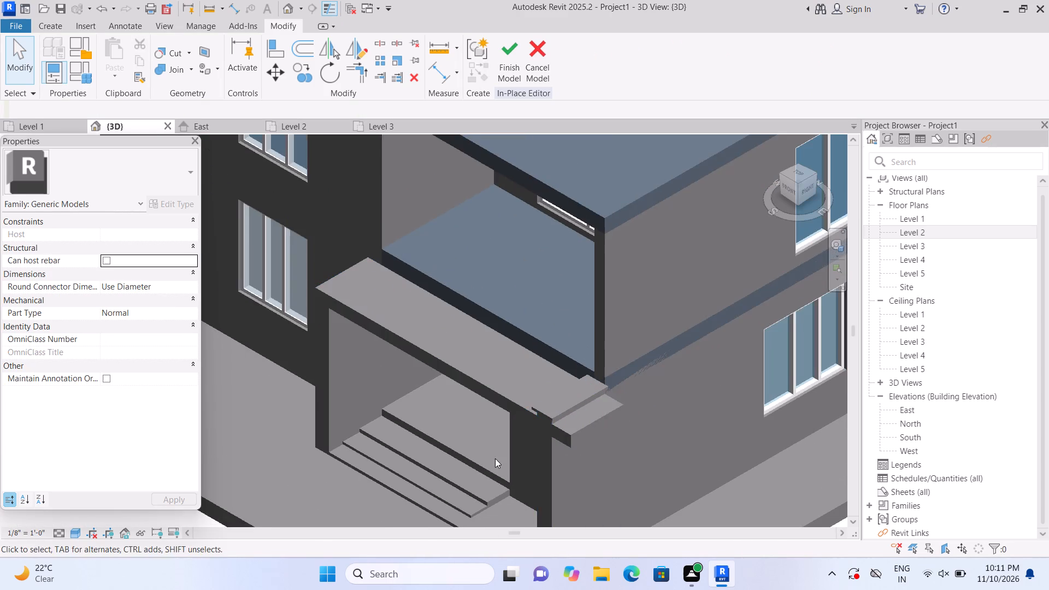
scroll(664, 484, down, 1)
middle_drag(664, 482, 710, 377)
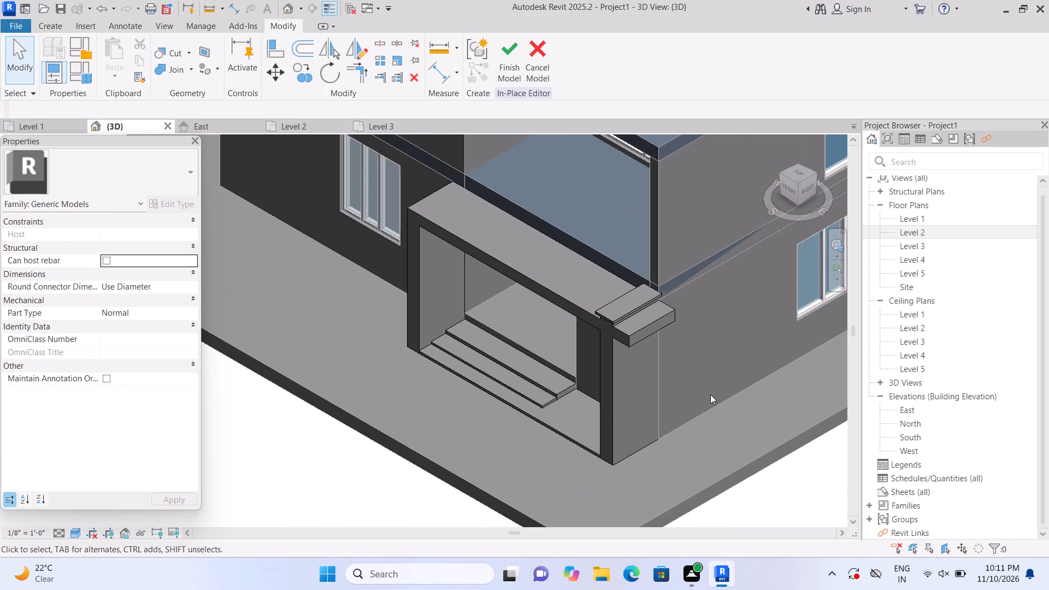
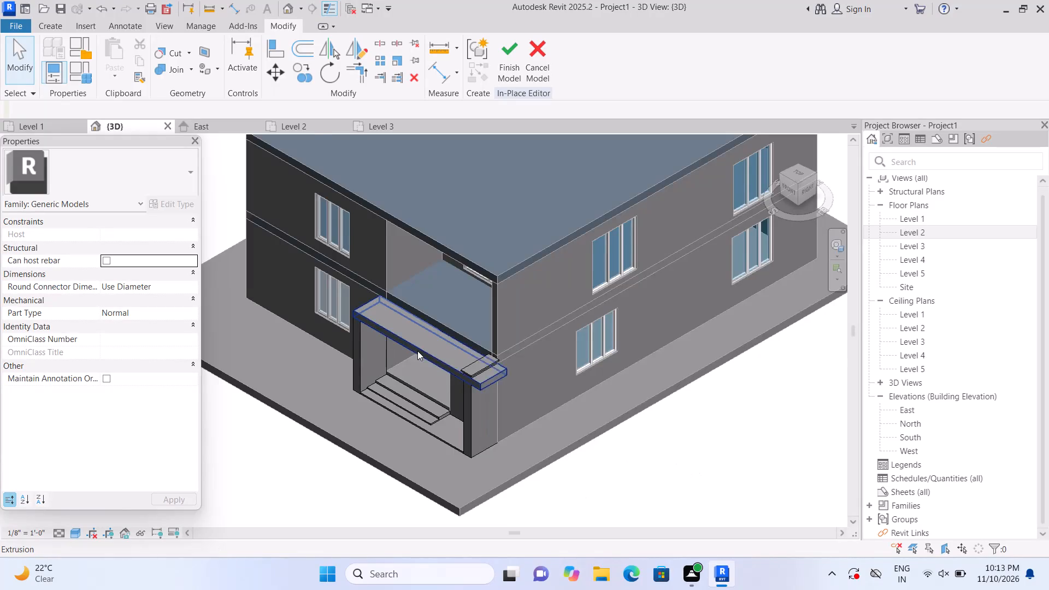
Switch to the front view and examine the facade around the entrance portal and the large upper window.
scroll(417, 351, up, 2)
scroll(422, 352, down, 4)
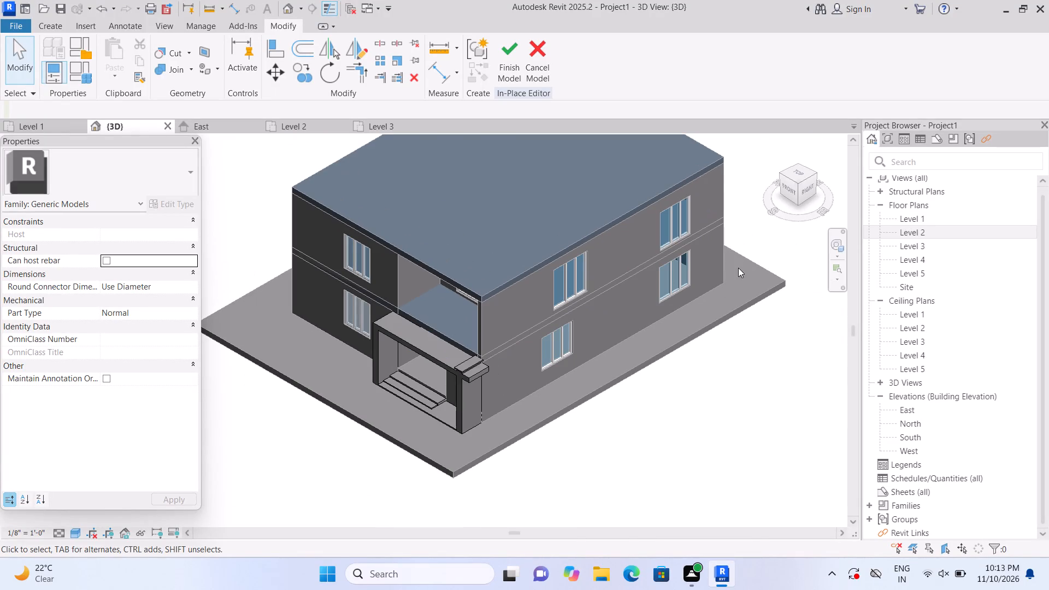
click(785, 188)
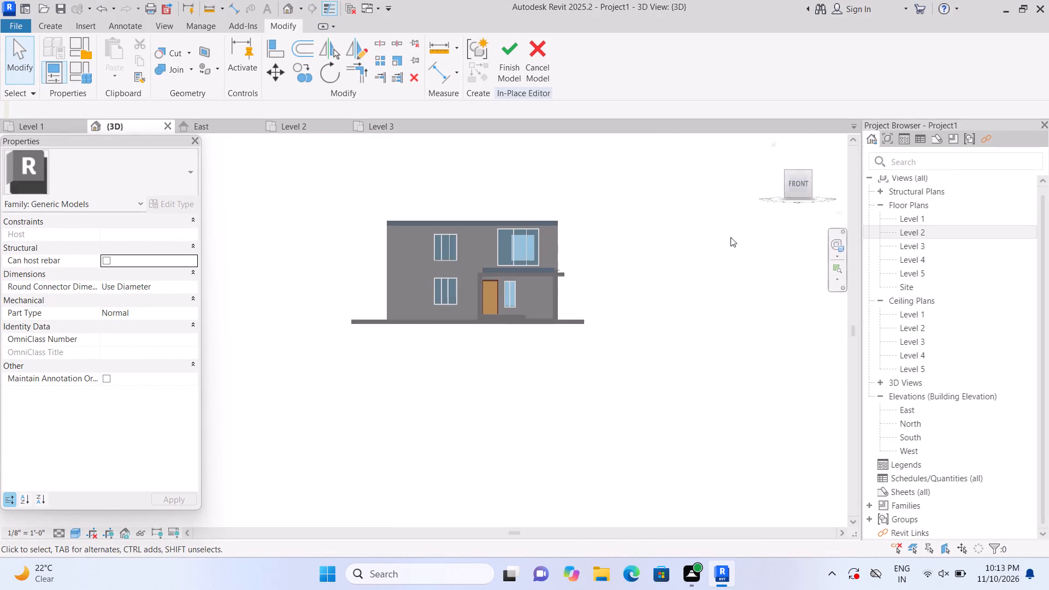
scroll(466, 365, up, 1)
scroll(426, 343, up, 4)
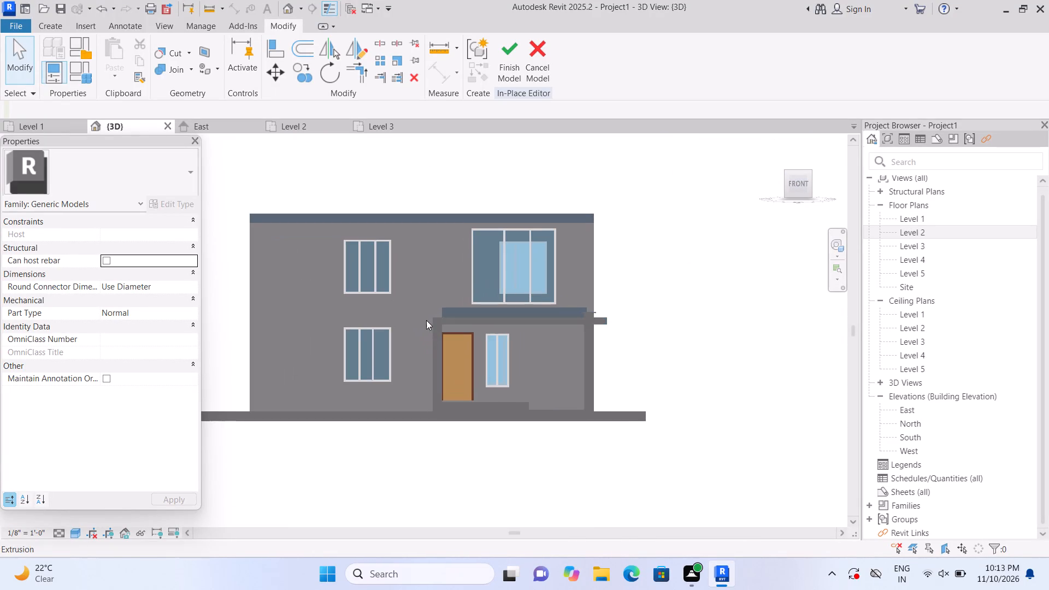
middle_drag(410, 309, 450, 339)
scroll(493, 334, up, 2)
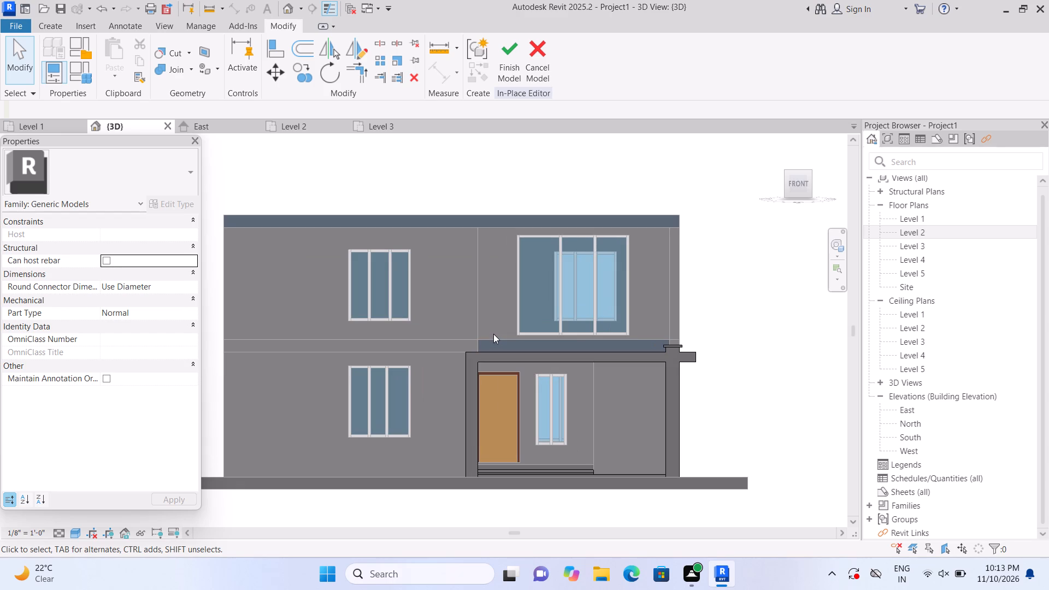
scroll(494, 335, up, 1)
scroll(494, 334, down, 1)
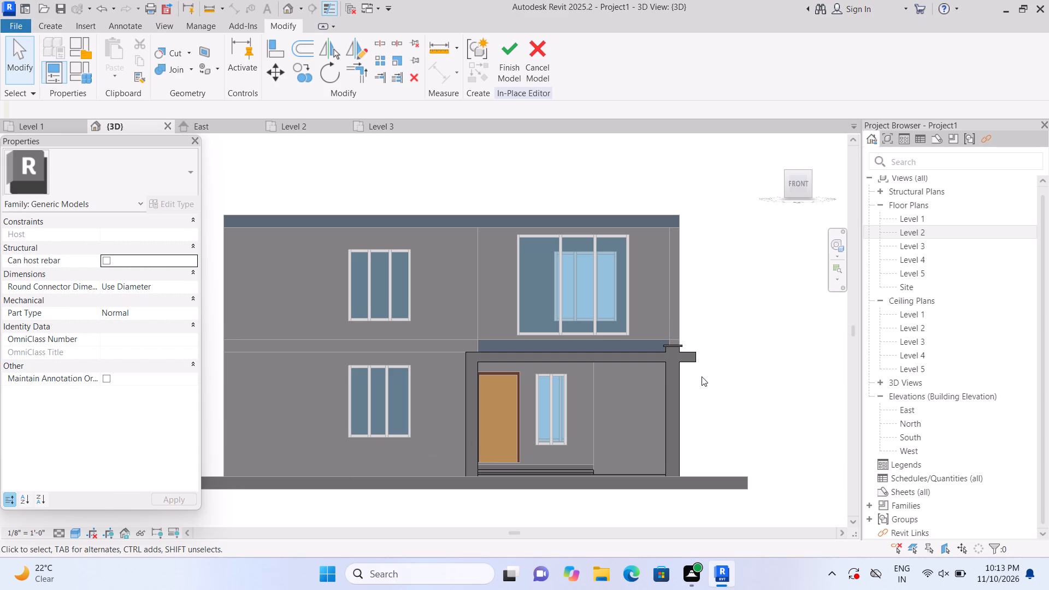
scroll(702, 376, up, 2)
scroll(704, 420, down, 1)
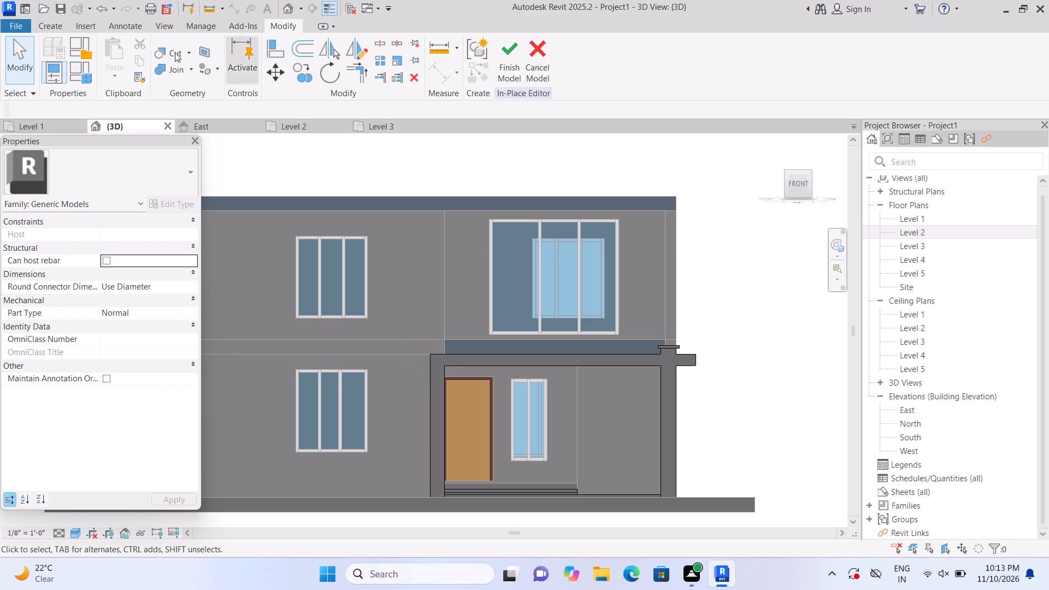
Extrude a 16'-1 1/2" by about 1'-0" rectangle 1'-0" deep above the lower roof edge, using that edge's front face as work plane.
click(52, 26)
click(121, 42)
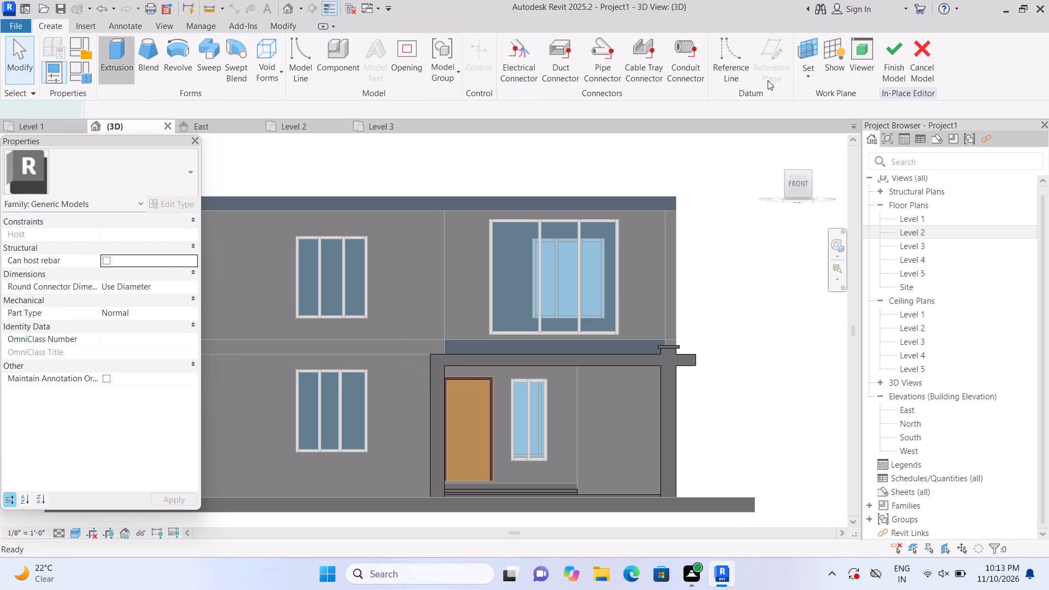
click(710, 78)
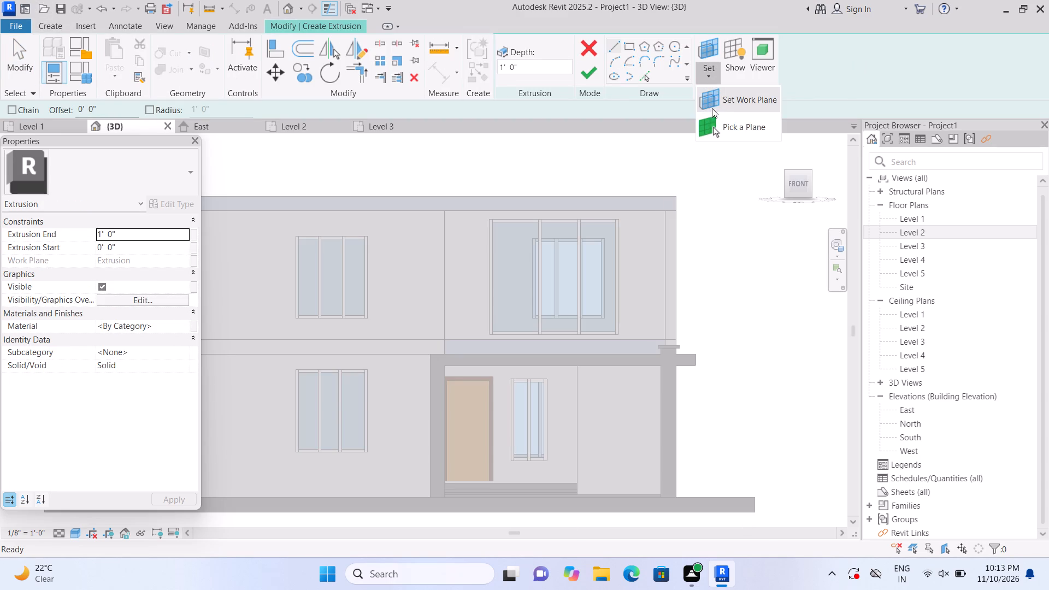
click(716, 120)
scroll(600, 361, up, 3)
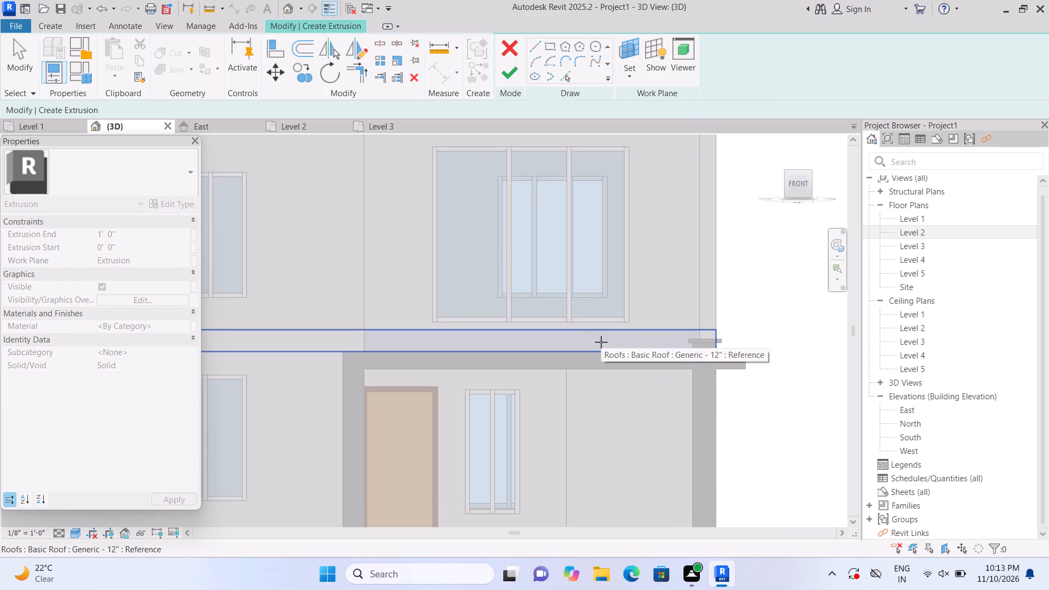
click(601, 342)
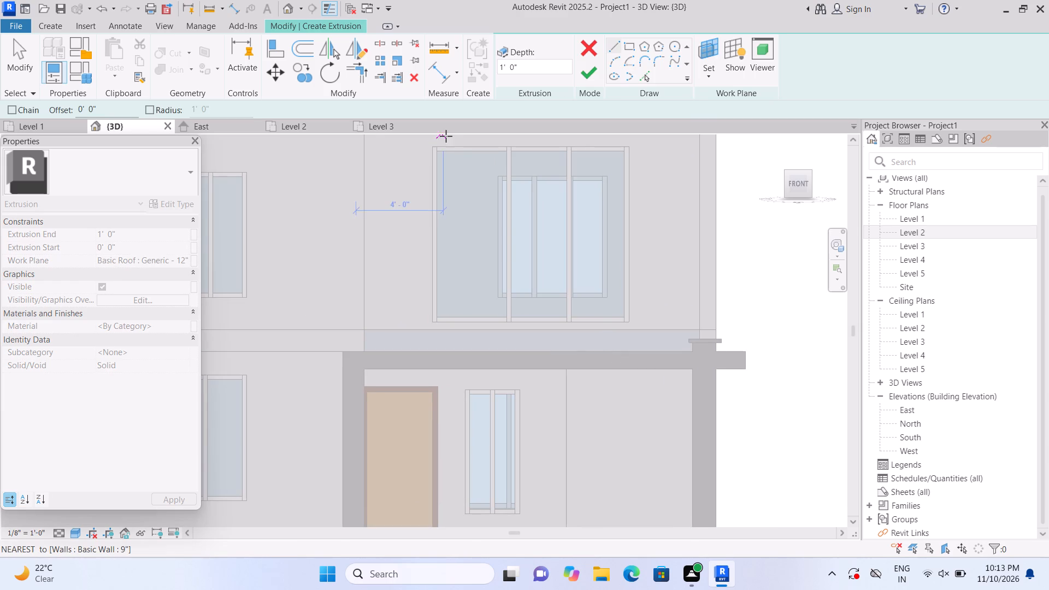
scroll(449, 140, down, 1)
click(623, 45)
scroll(584, 167, up, 2)
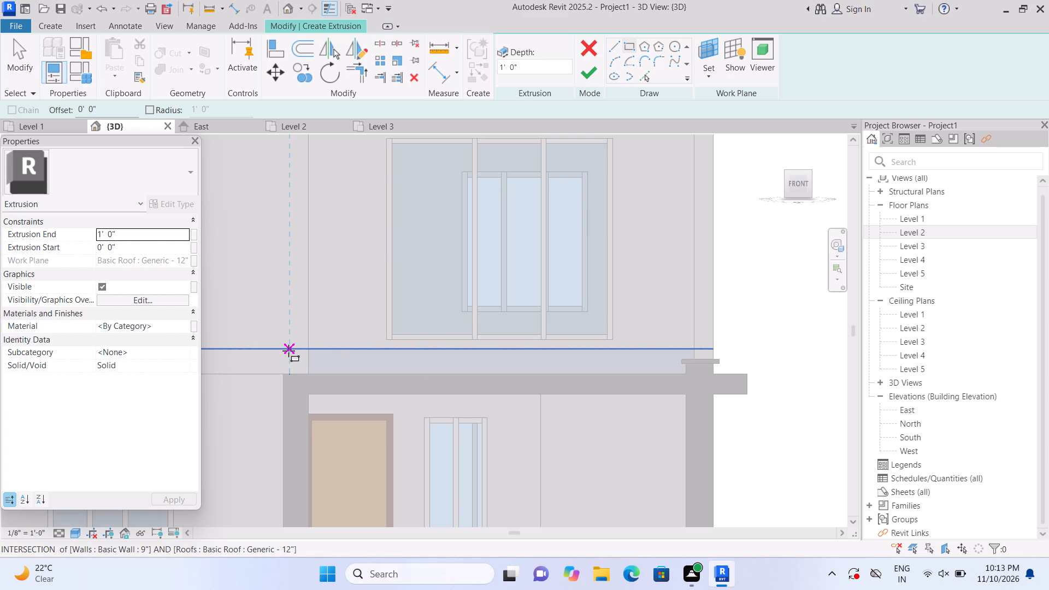
click(308, 346)
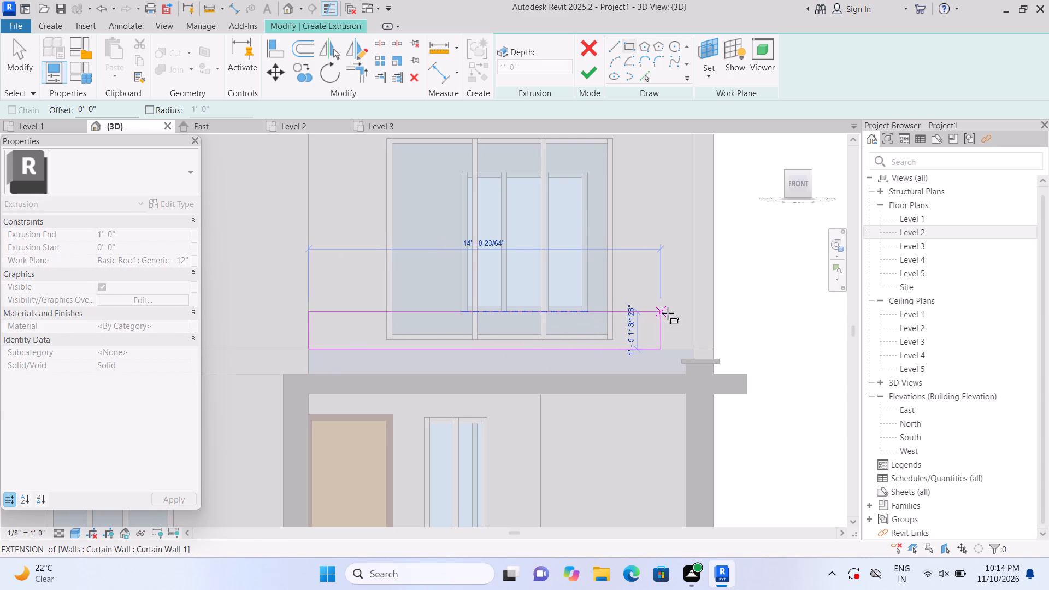
click(717, 324)
click(587, 80)
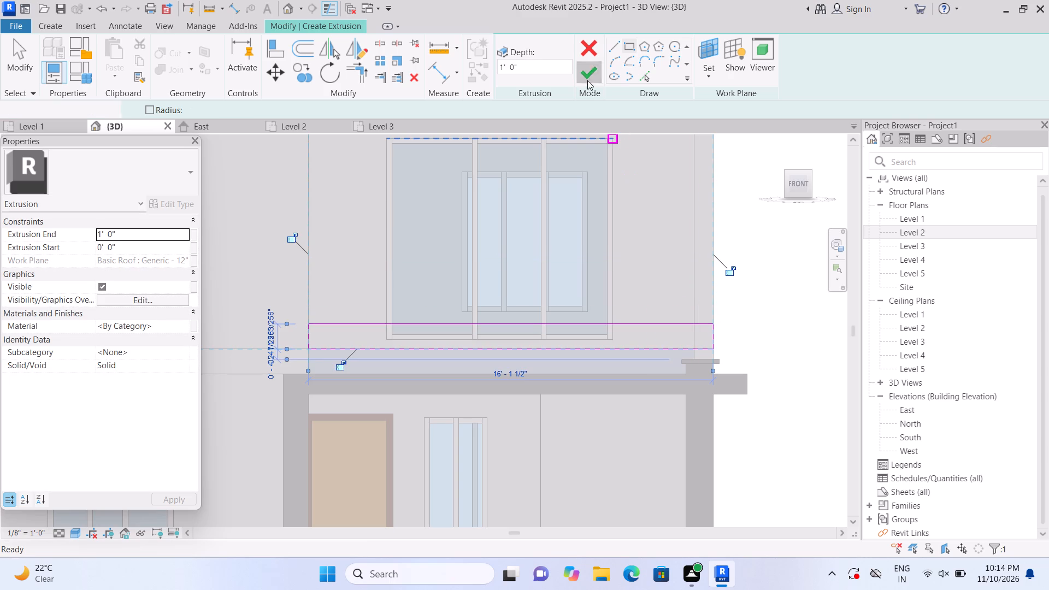
click(804, 304)
Extrude a rectangle about 17'-2" by 1'-0" over the upper roof's edge above the large window, 1'-0" deep from the roof's front face.
middle_drag(776, 278, 813, 346)
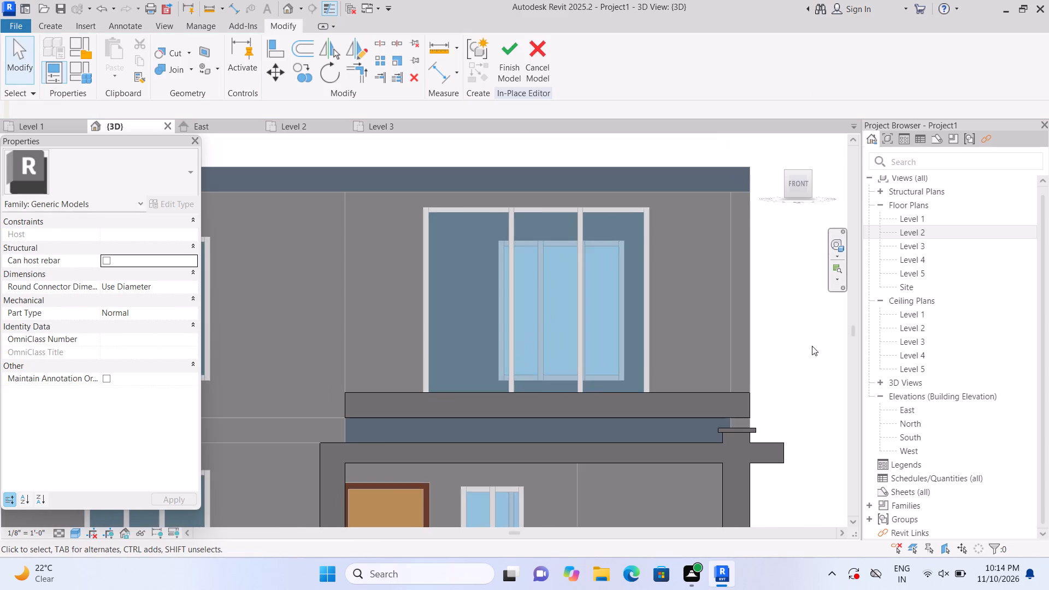
scroll(812, 346, down, 1)
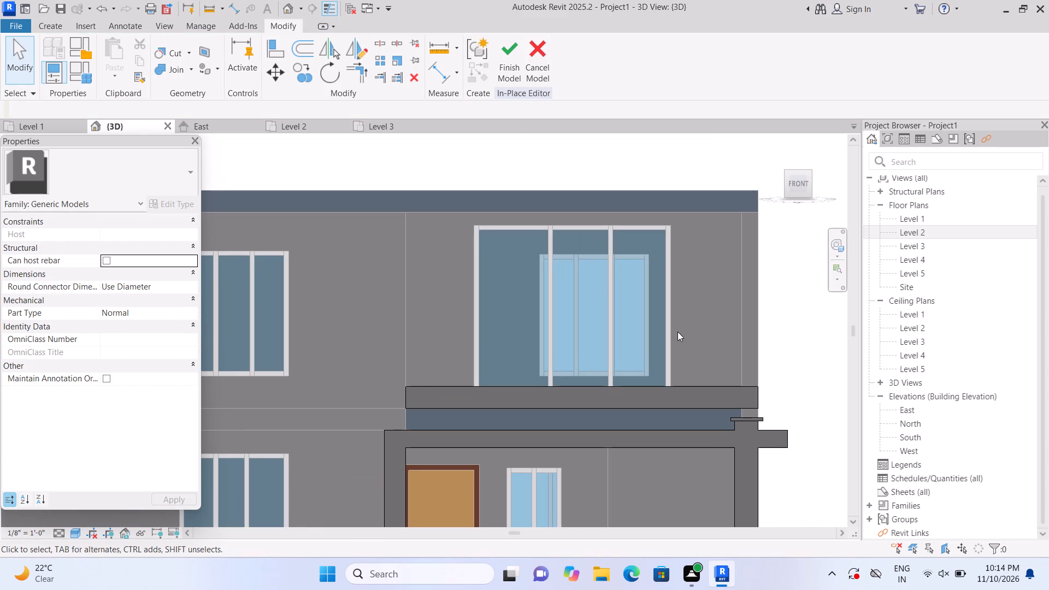
click(52, 24)
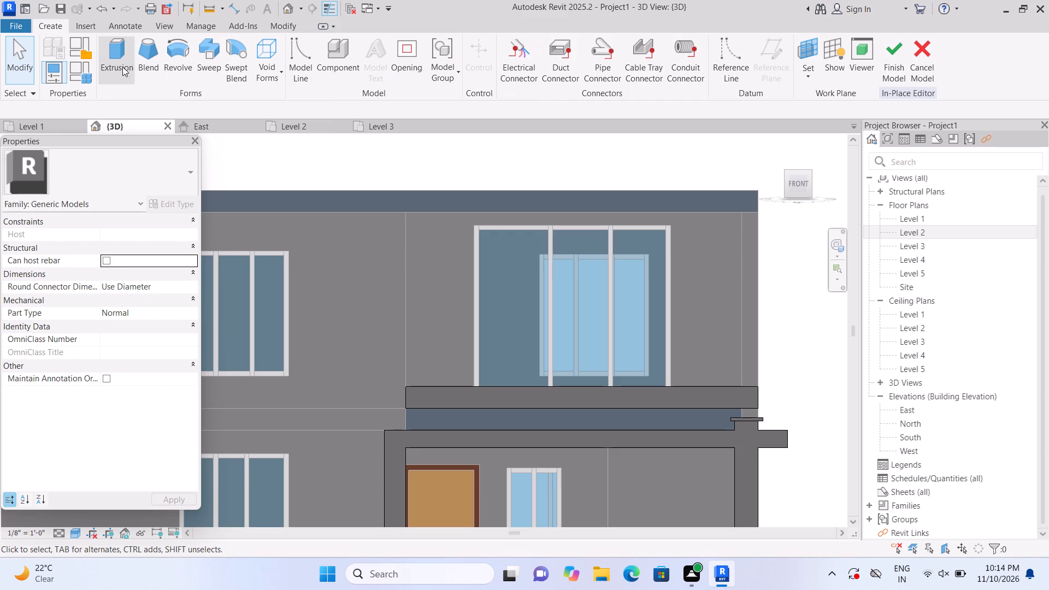
click(120, 67)
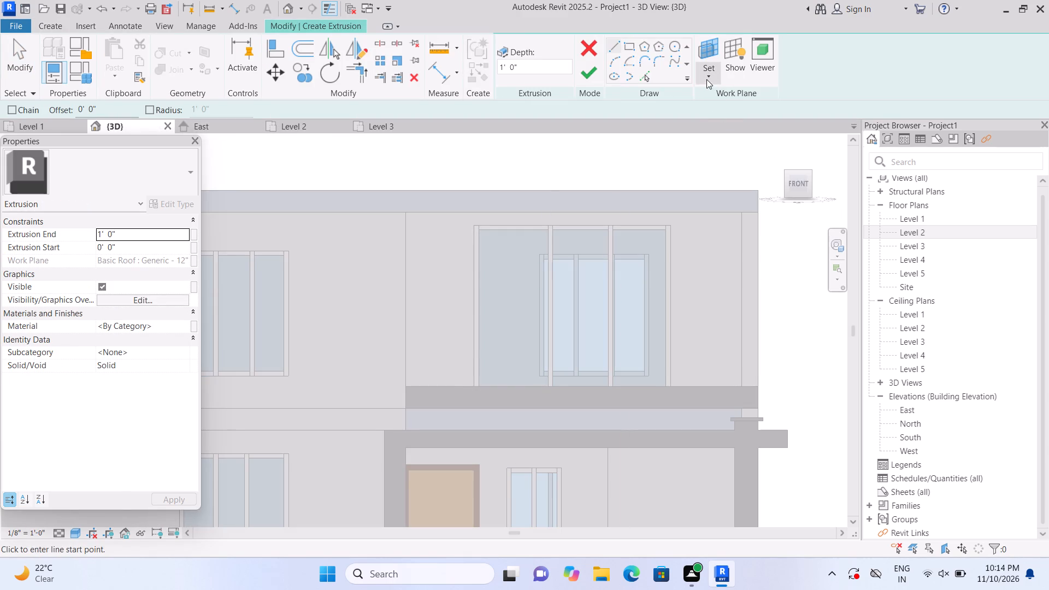
click(706, 79)
click(721, 125)
scroll(659, 181, up, 1)
click(646, 201)
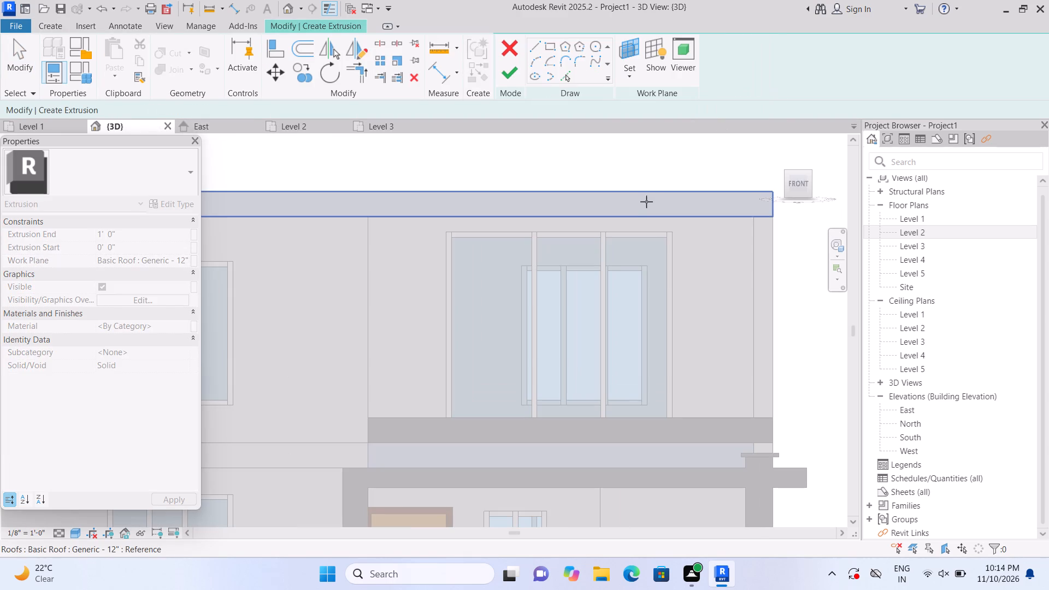
click(635, 44)
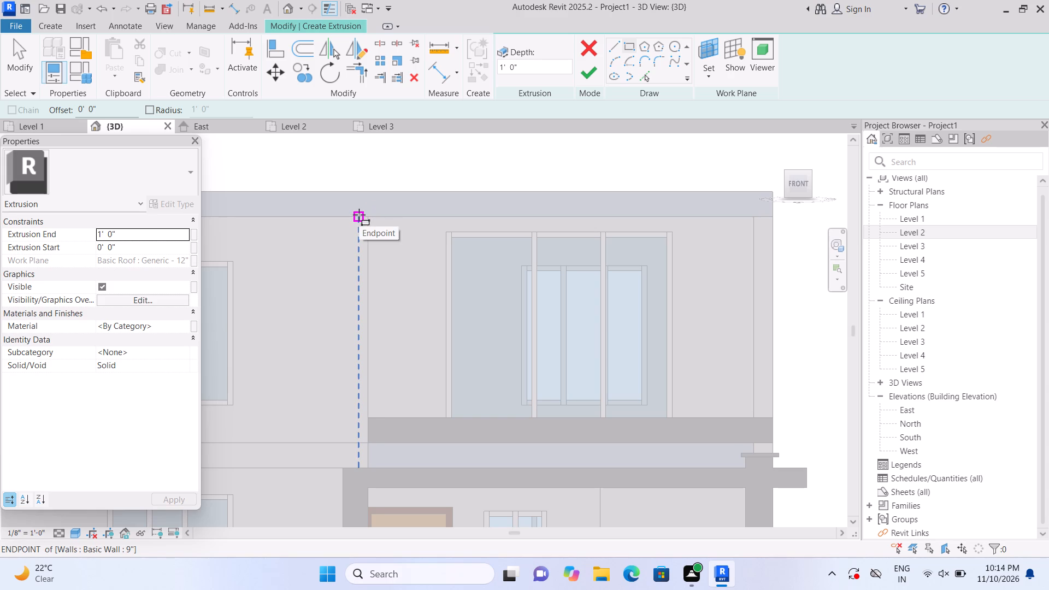
click(342, 216)
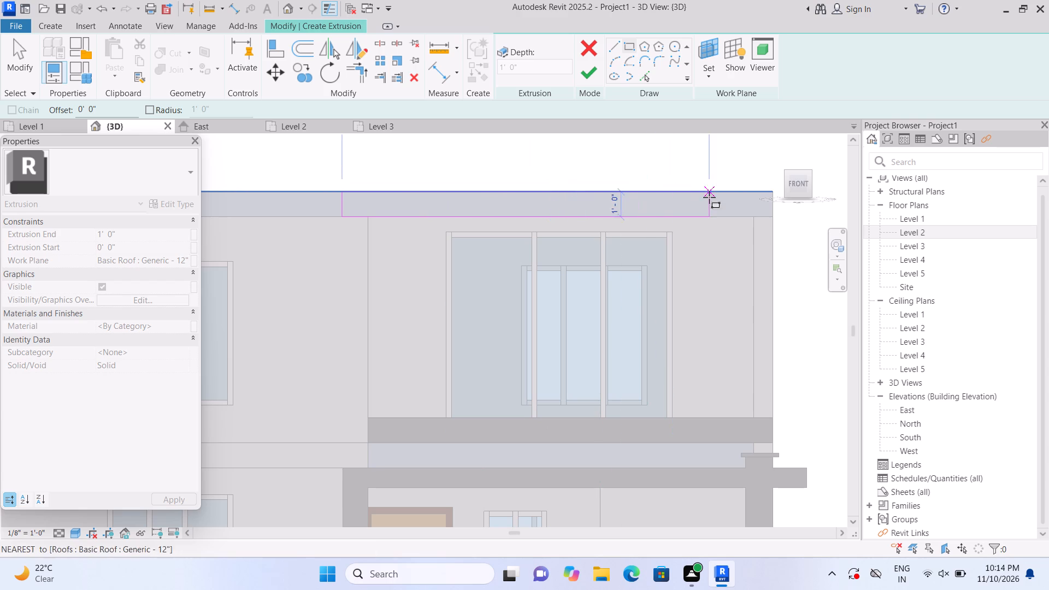
click(771, 193)
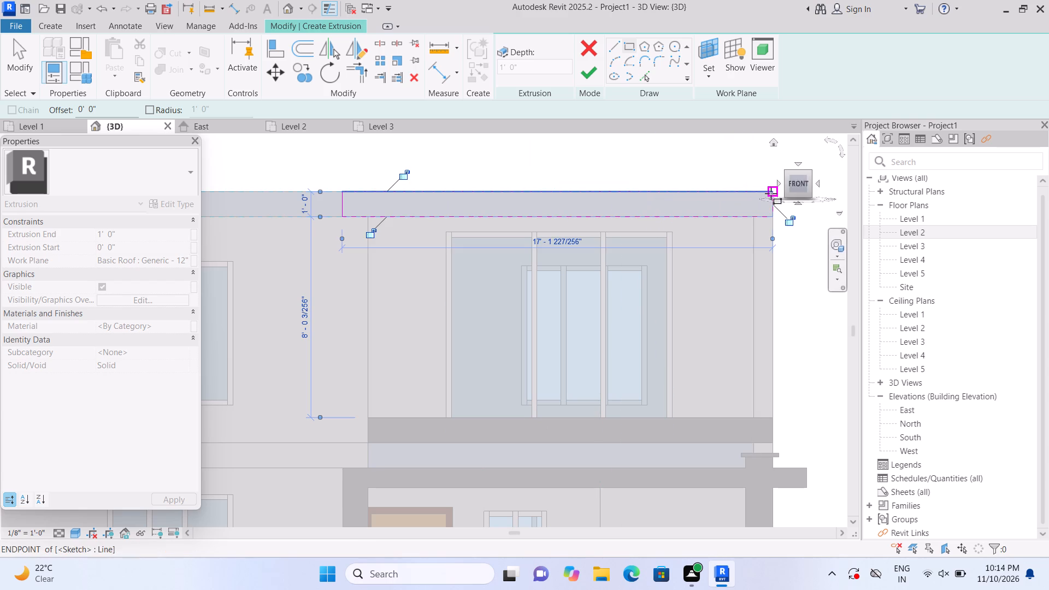
click(590, 74)
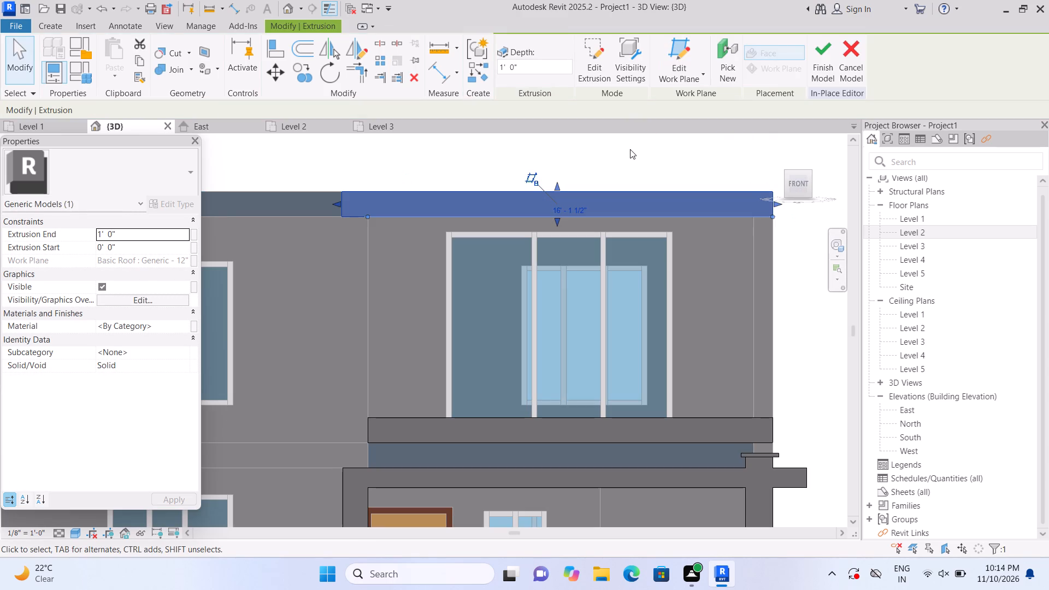
click(630, 152)
Extrude a vertical strip about 1'-0" wide and 9'-0" high, 1'-0" deep from the front wall, between the upper and lower bands' left ends.
click(56, 28)
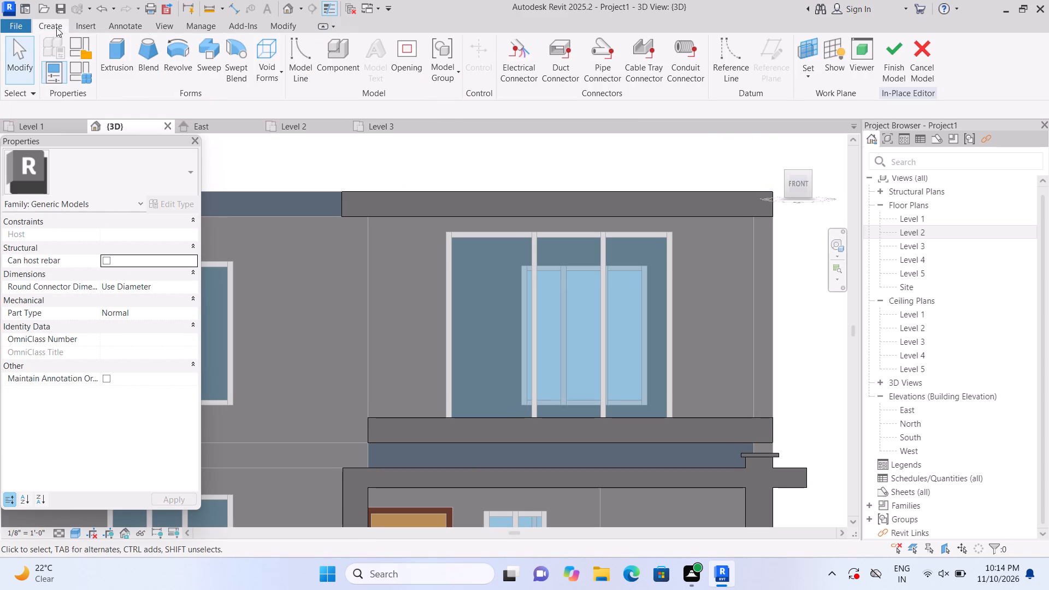
click(105, 52)
click(702, 79)
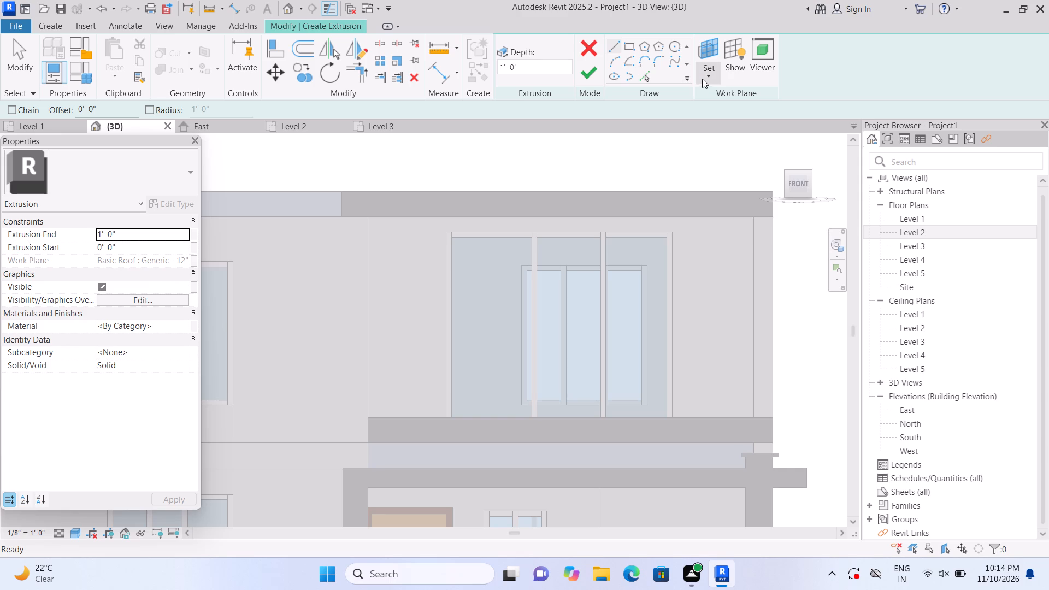
click(712, 131)
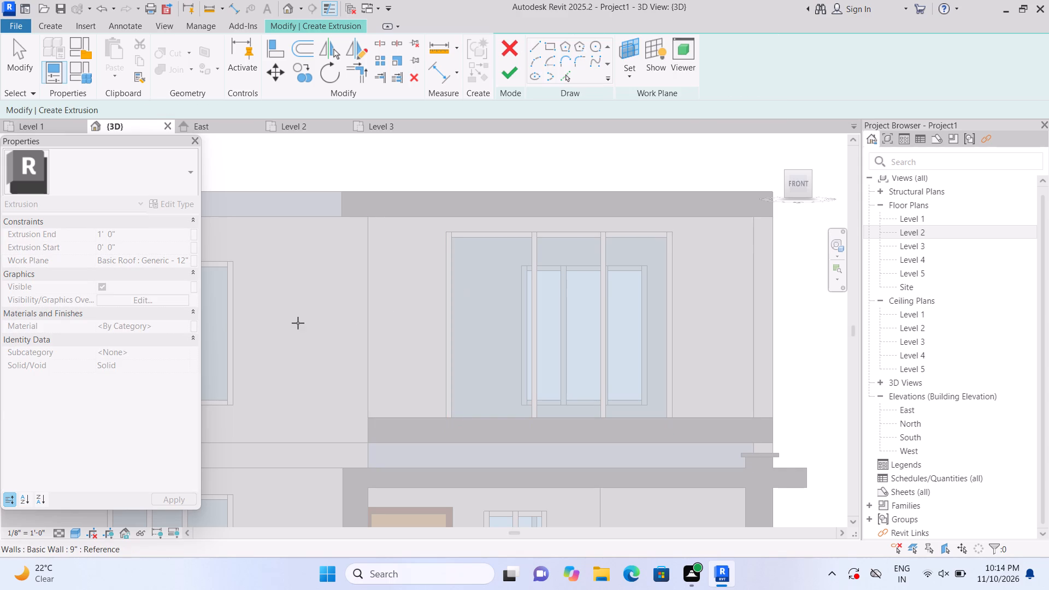
click(298, 323)
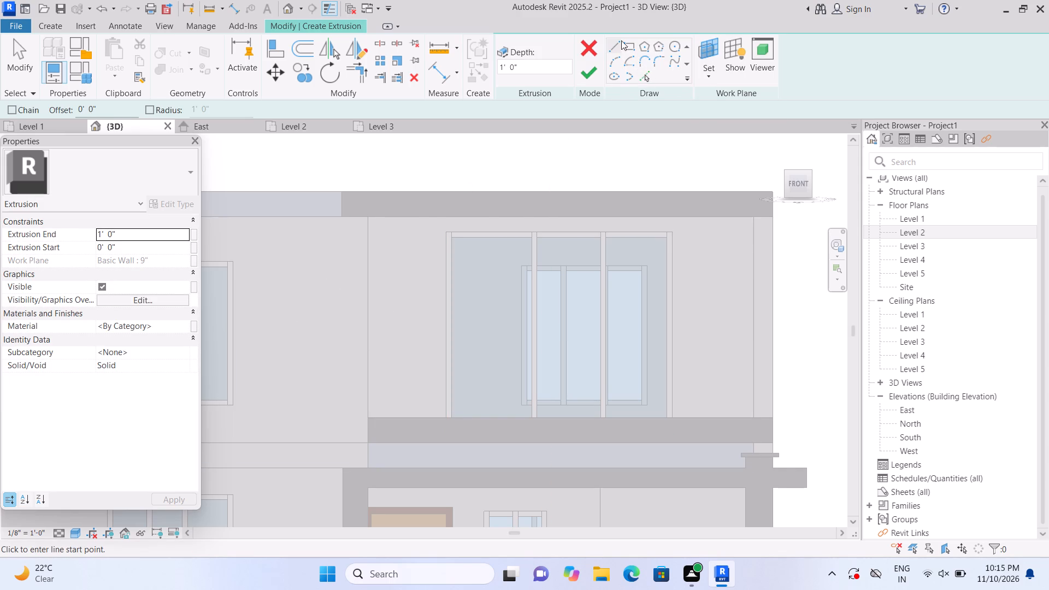
click(632, 48)
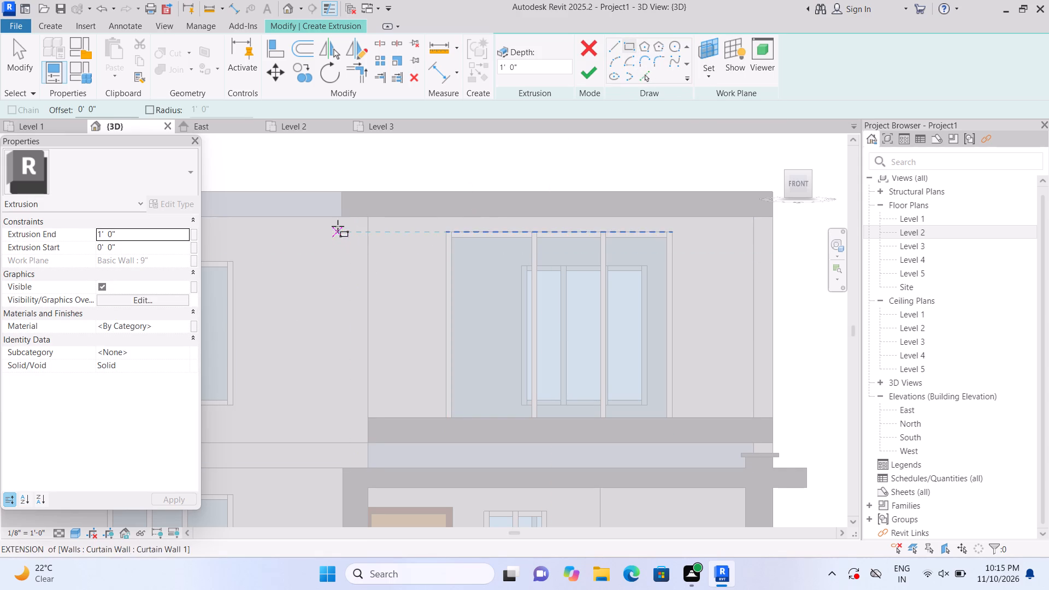
click(340, 217)
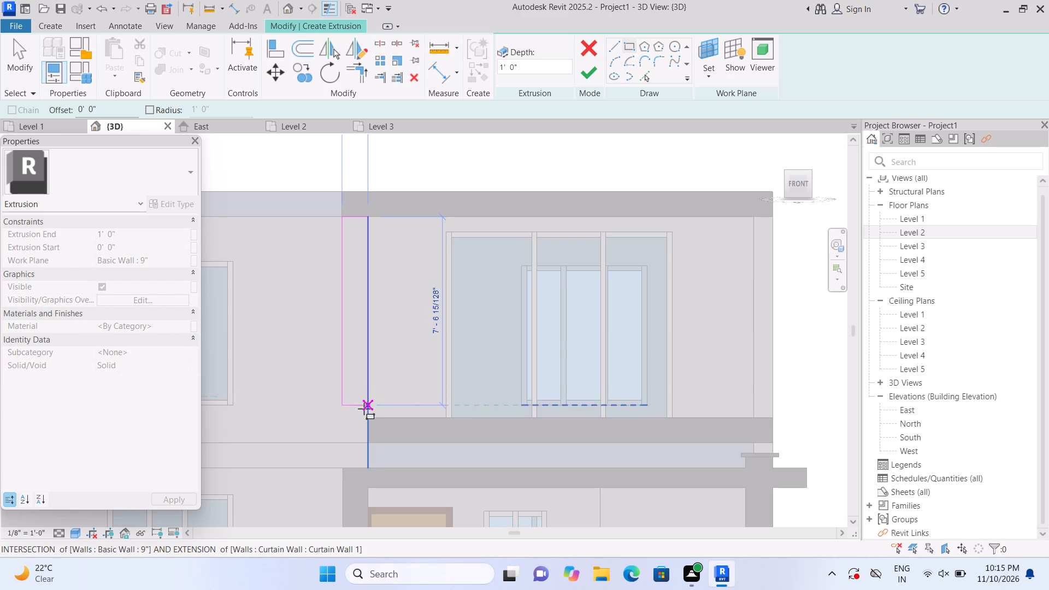
click(362, 439)
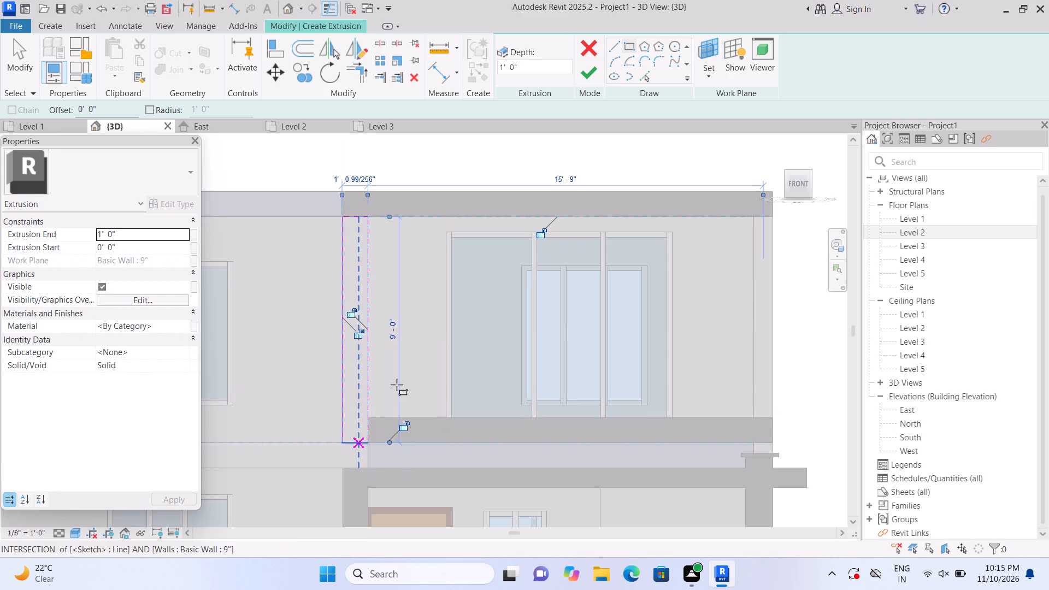
click(587, 79)
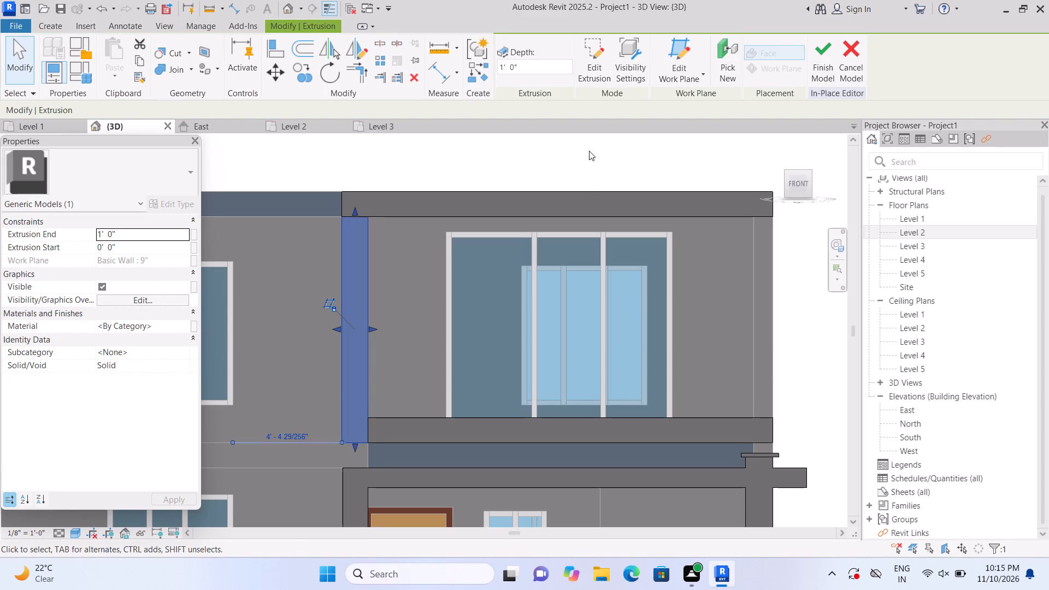
click(589, 151)
Extrude a vertical strip 0'-9" wide and about 8'-0" high, 1'-0" deep from the front wall, between the two bands' right ends.
click(57, 30)
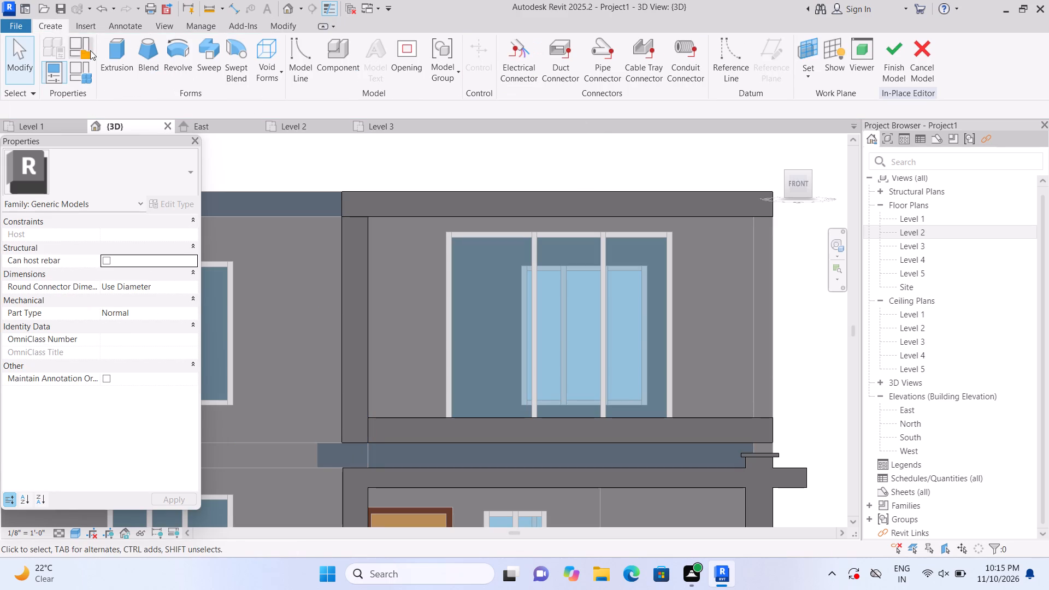
click(104, 59)
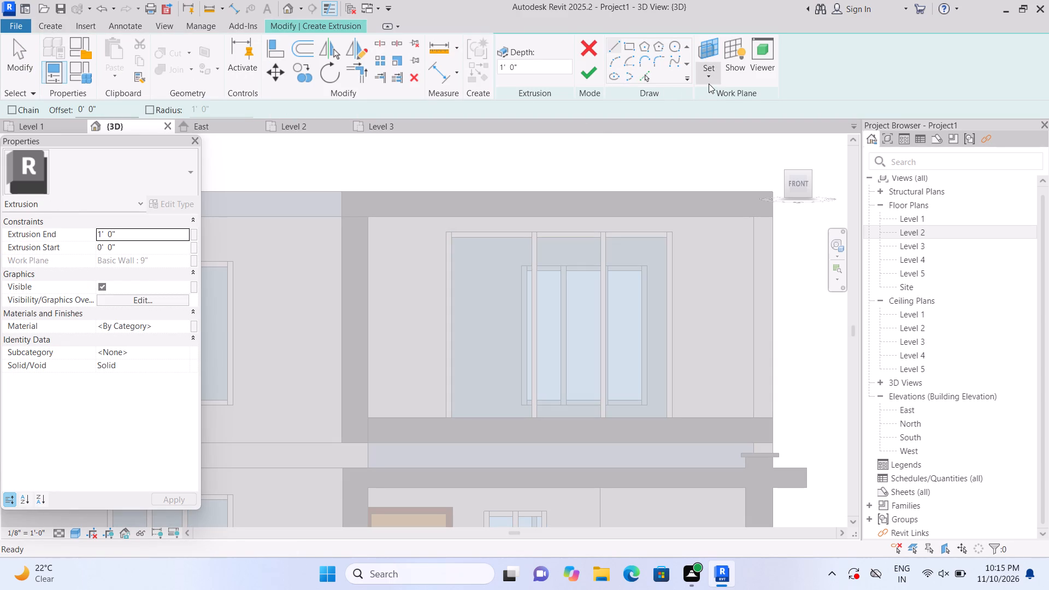
click(709, 81)
click(721, 125)
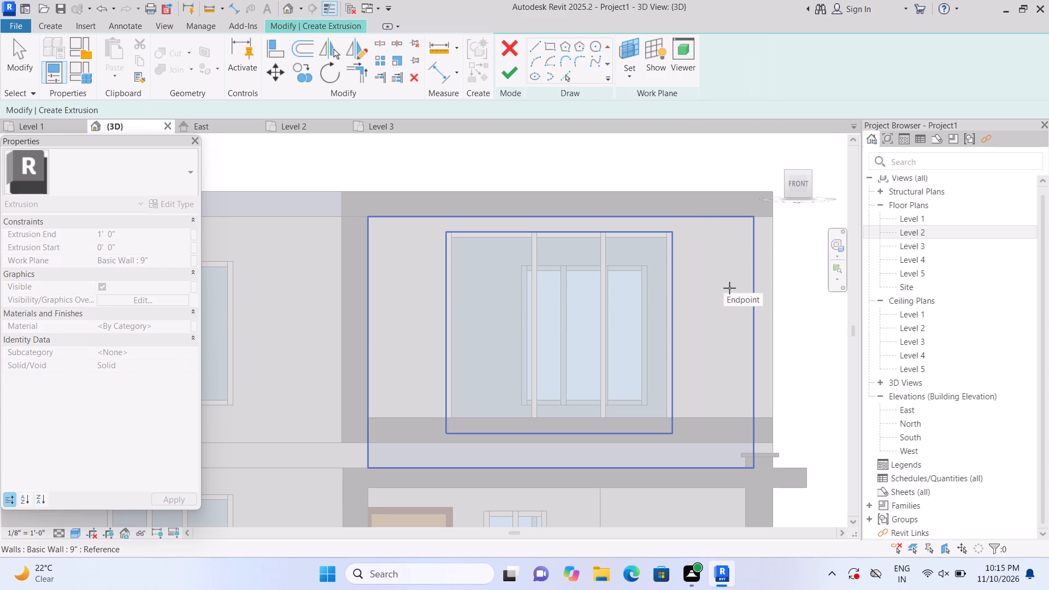
click(768, 298)
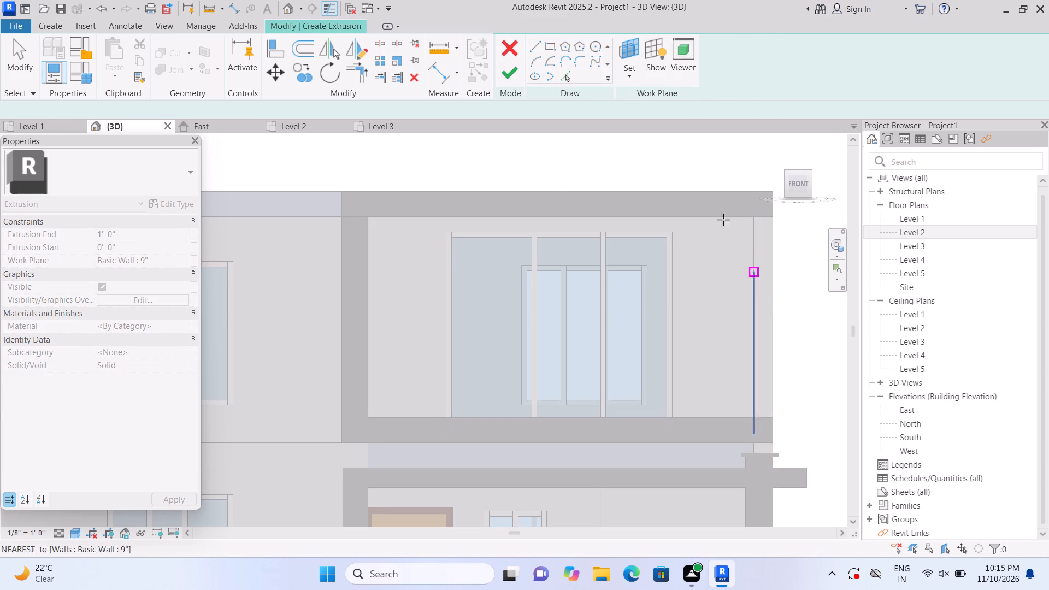
click(627, 48)
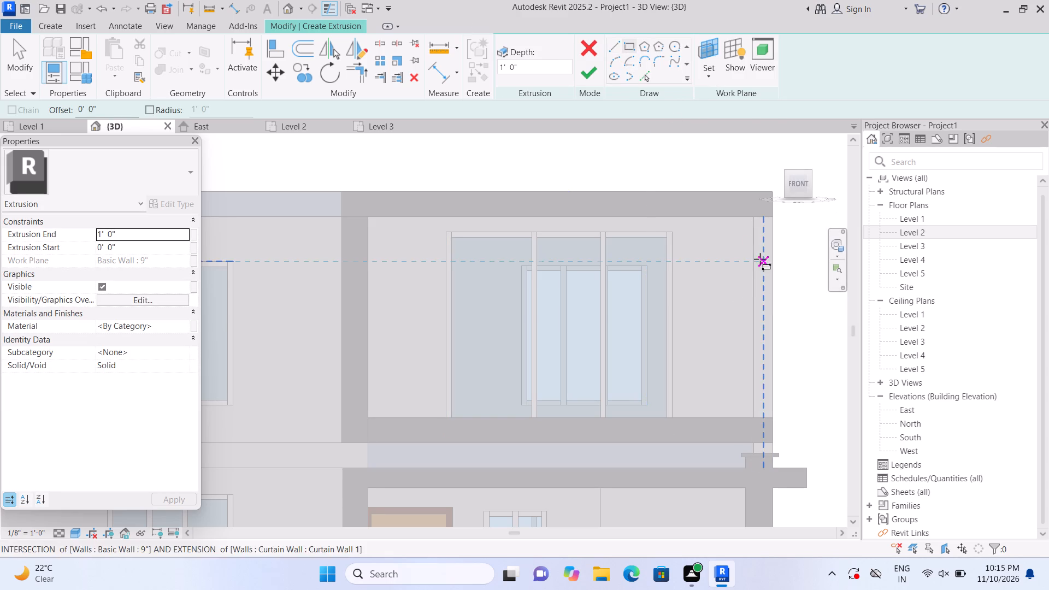
scroll(760, 259, up, 2)
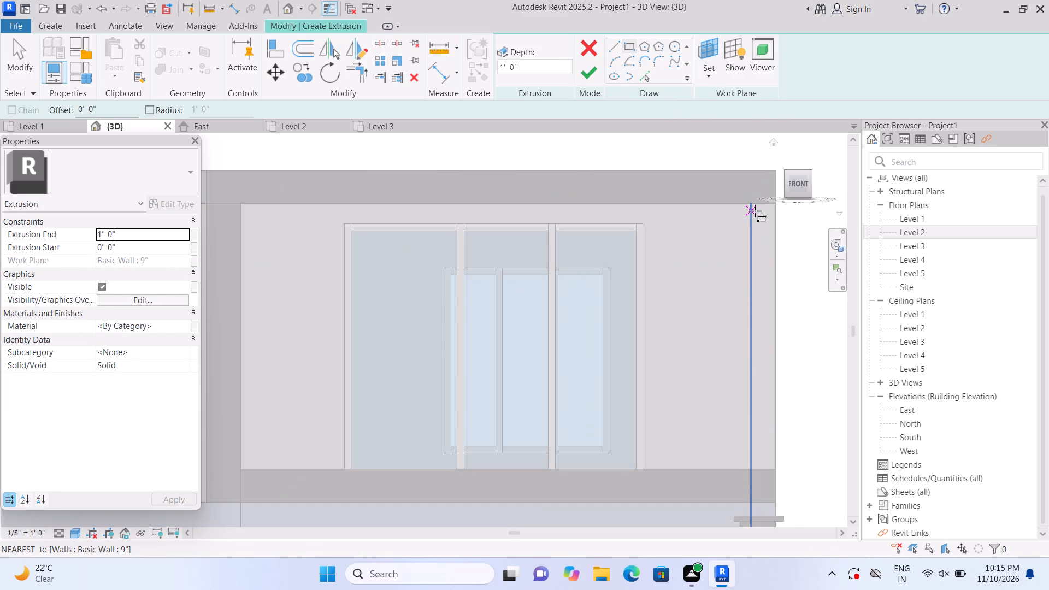
click(755, 209)
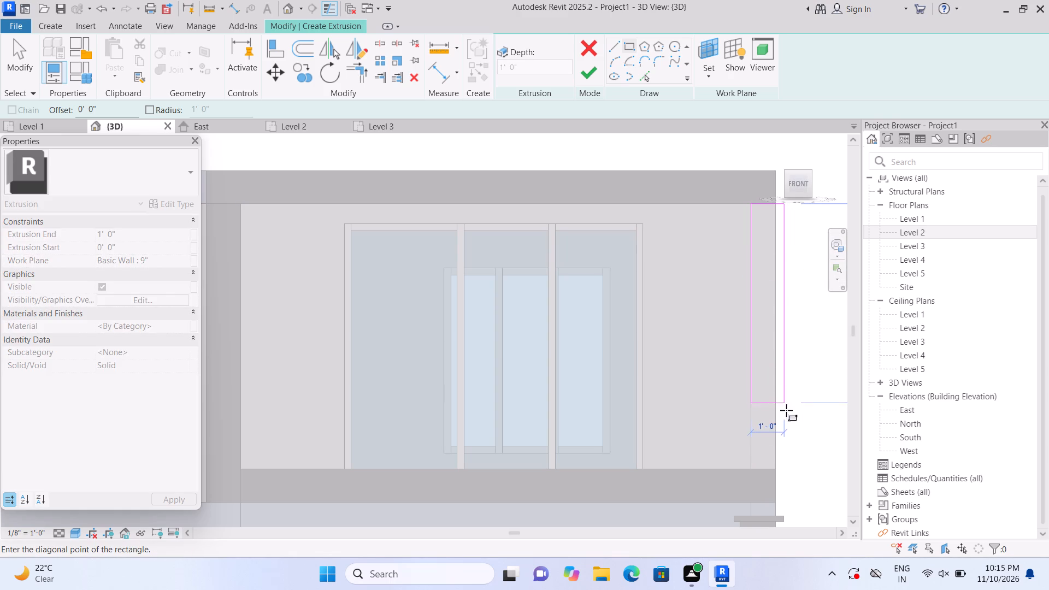
click(776, 469)
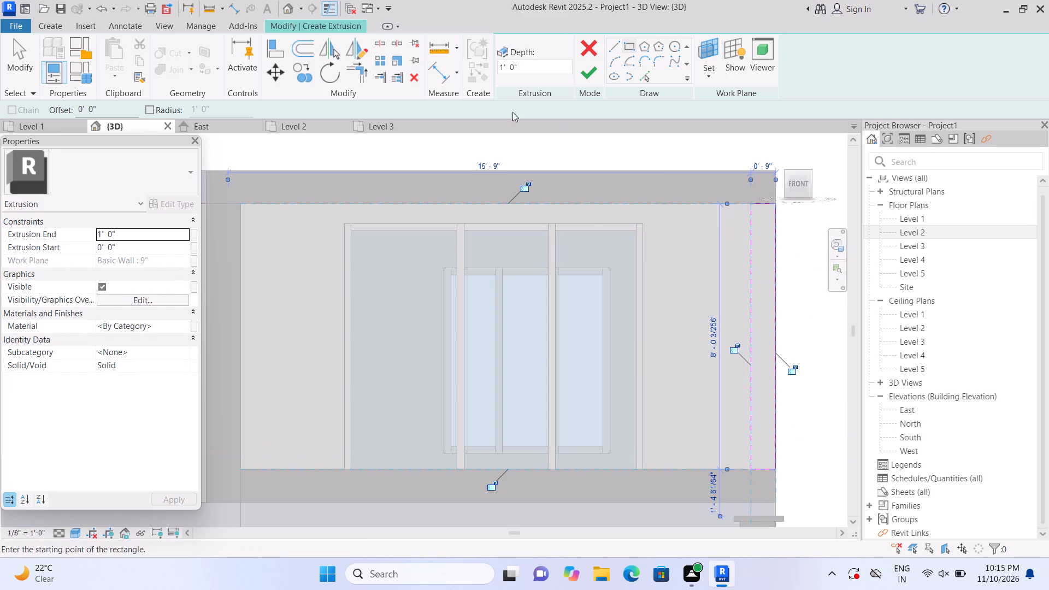
click(584, 78)
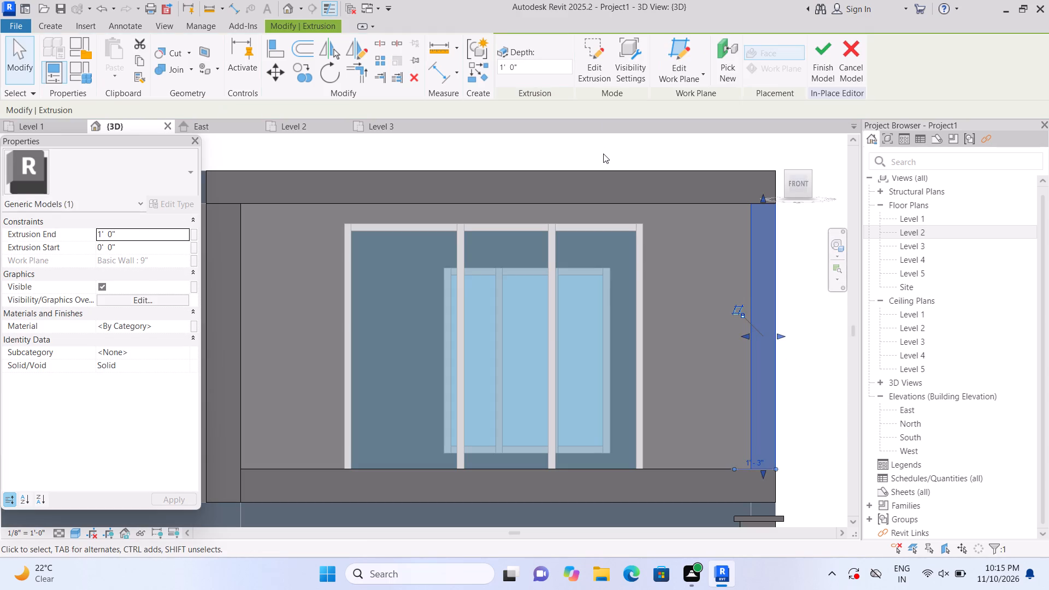
click(603, 154)
scroll(605, 158, down, 1)
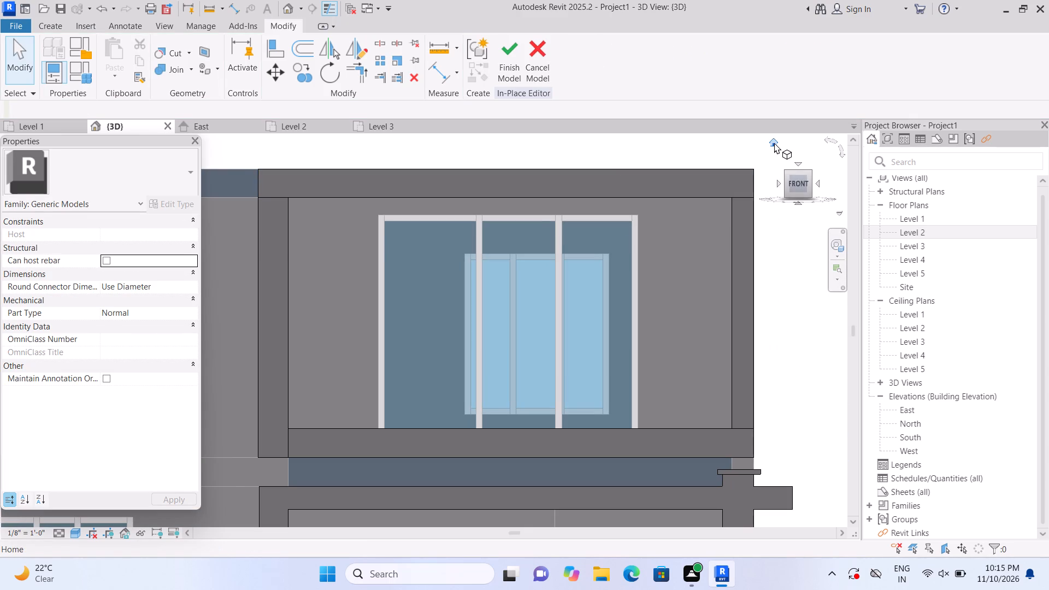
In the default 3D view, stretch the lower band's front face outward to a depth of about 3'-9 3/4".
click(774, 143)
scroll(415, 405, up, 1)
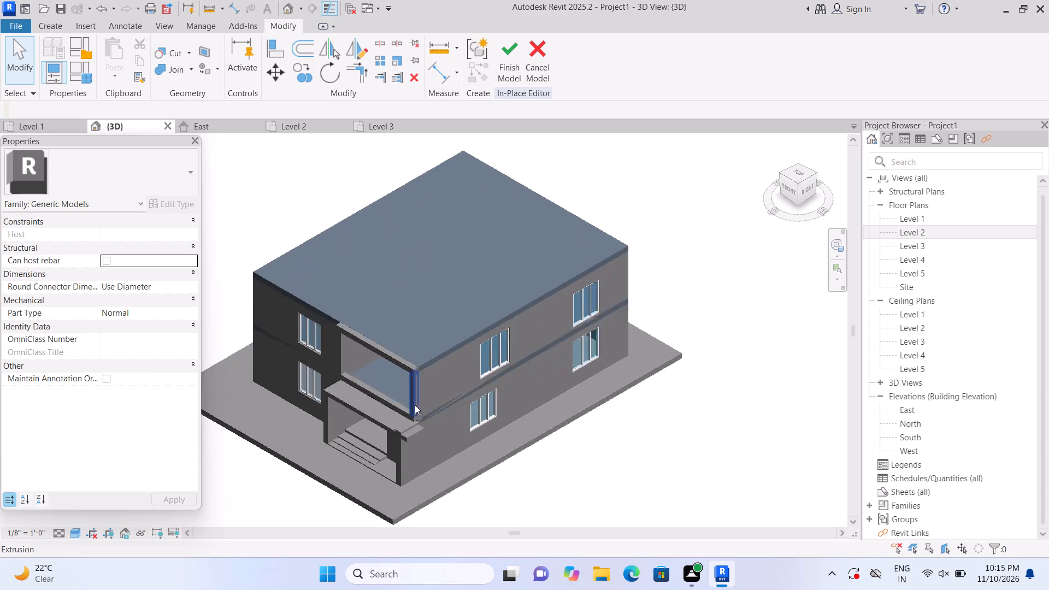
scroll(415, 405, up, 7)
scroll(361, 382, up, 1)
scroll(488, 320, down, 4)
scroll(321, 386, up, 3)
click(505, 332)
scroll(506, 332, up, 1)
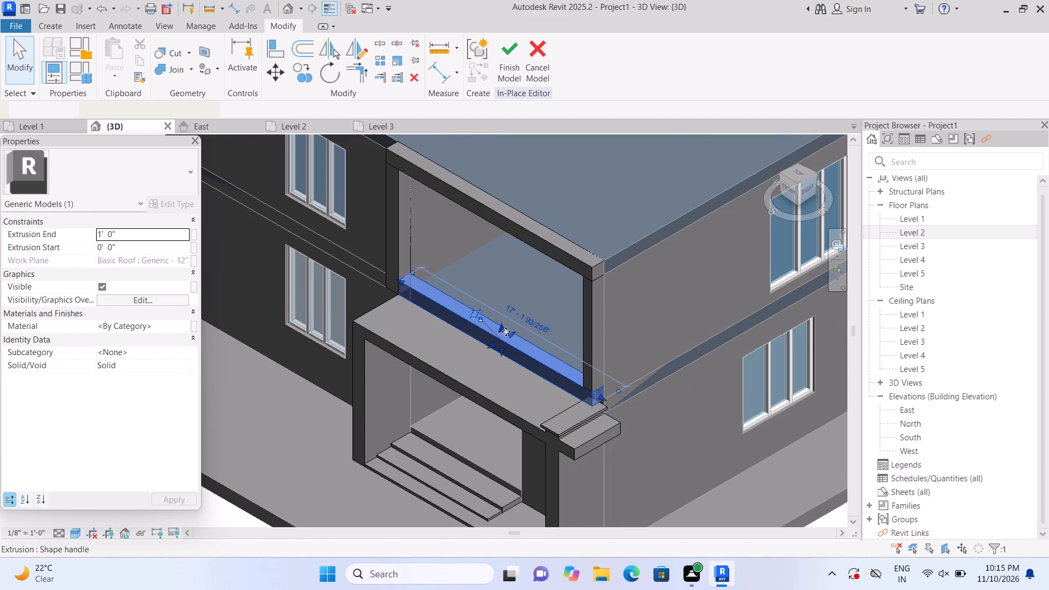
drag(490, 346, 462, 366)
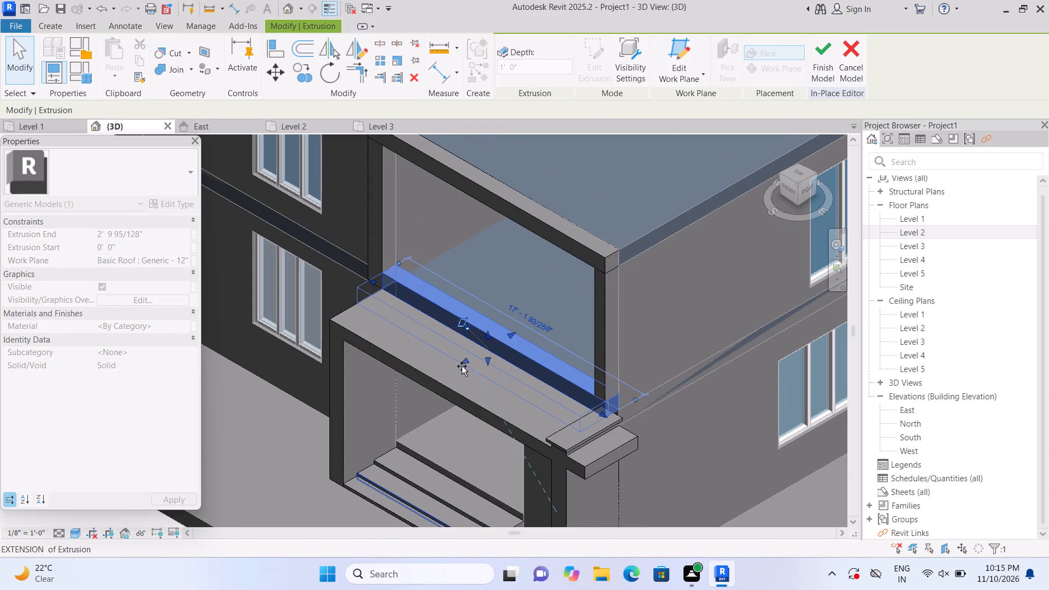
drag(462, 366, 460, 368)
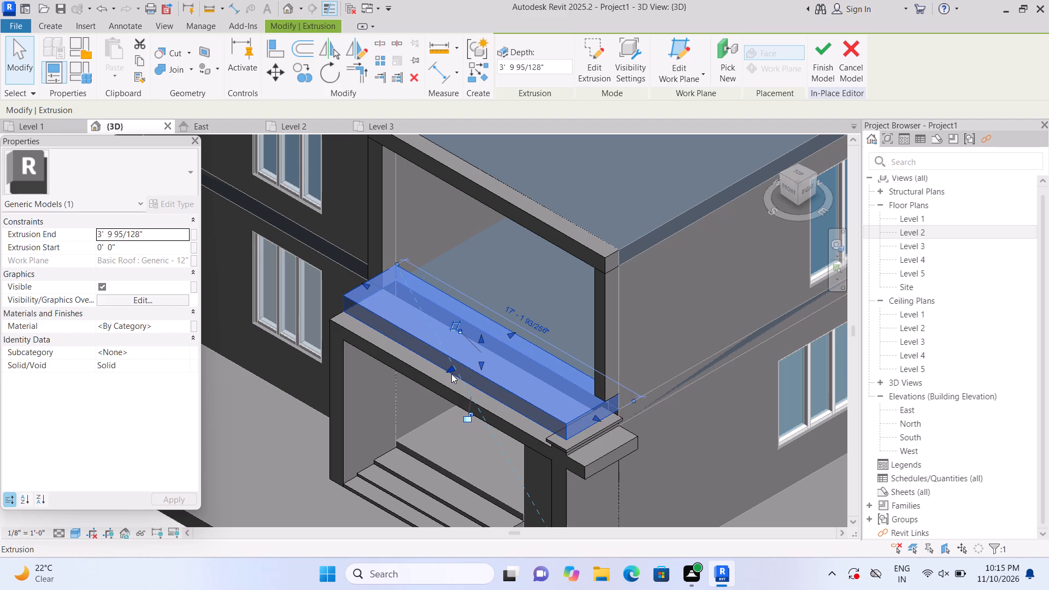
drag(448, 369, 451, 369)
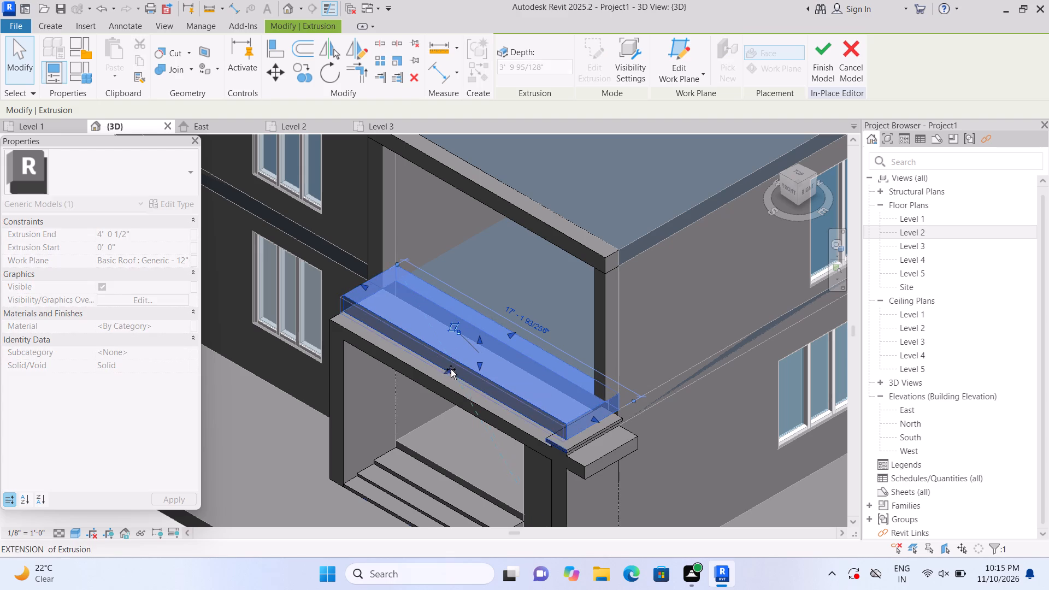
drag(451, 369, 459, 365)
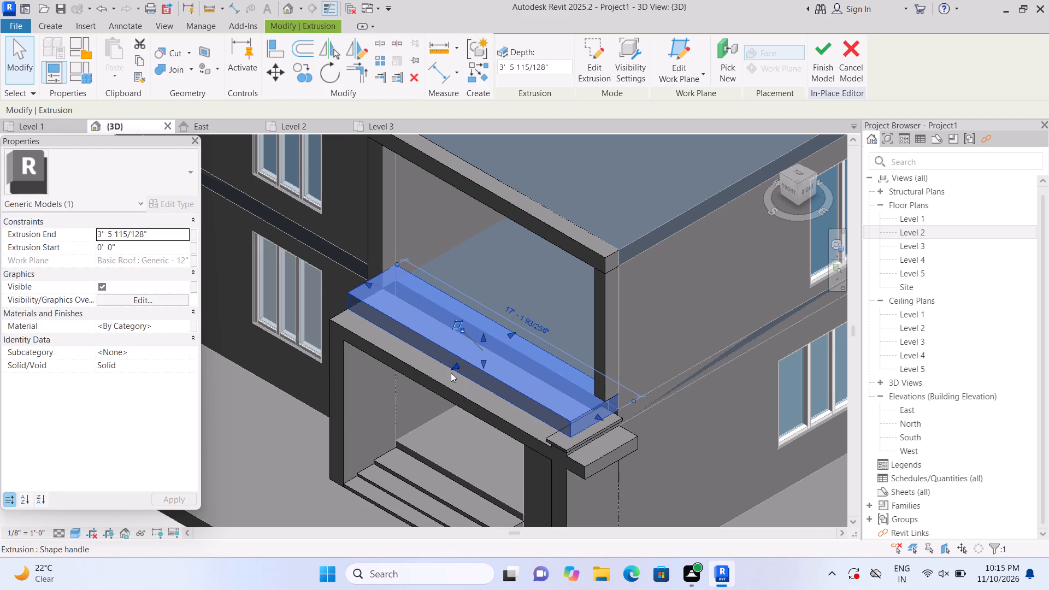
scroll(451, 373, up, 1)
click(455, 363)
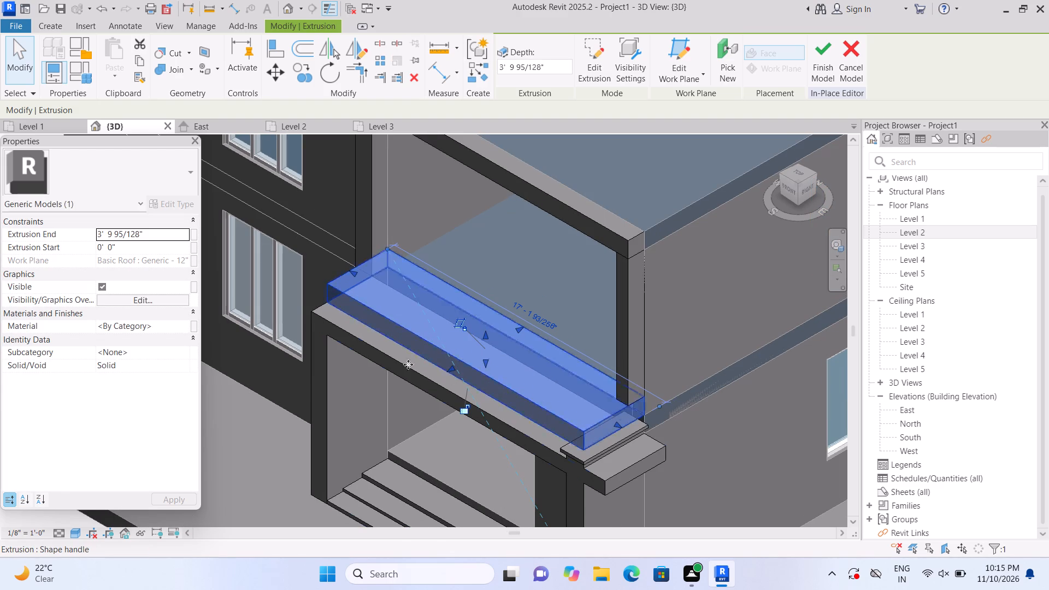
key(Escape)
Adjust the lower band's front face so its extrusion depth is about 3'-1 1/2".
scroll(405, 340, down, 5)
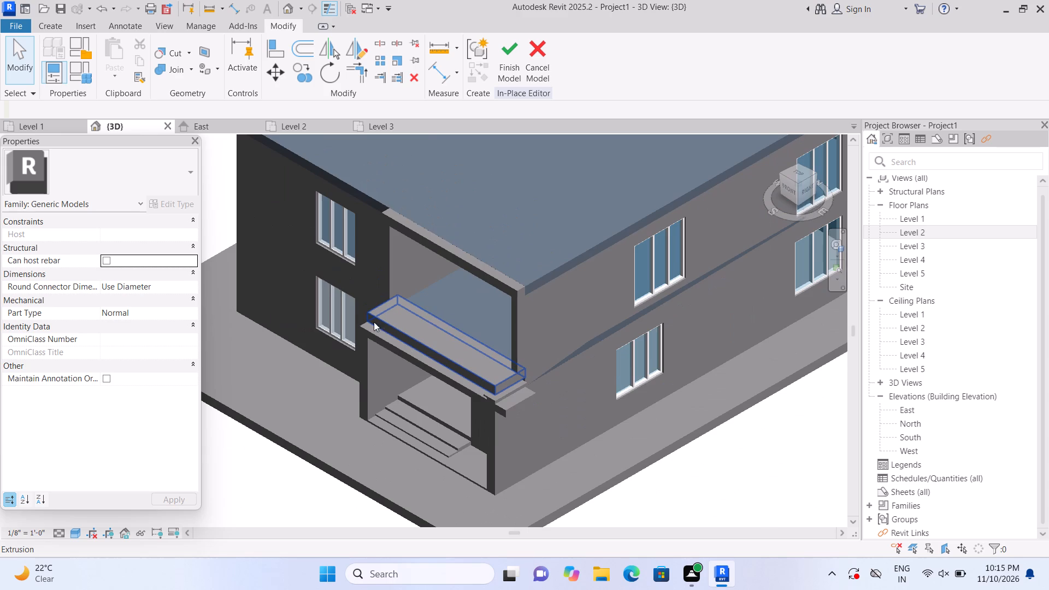
scroll(372, 304, up, 1)
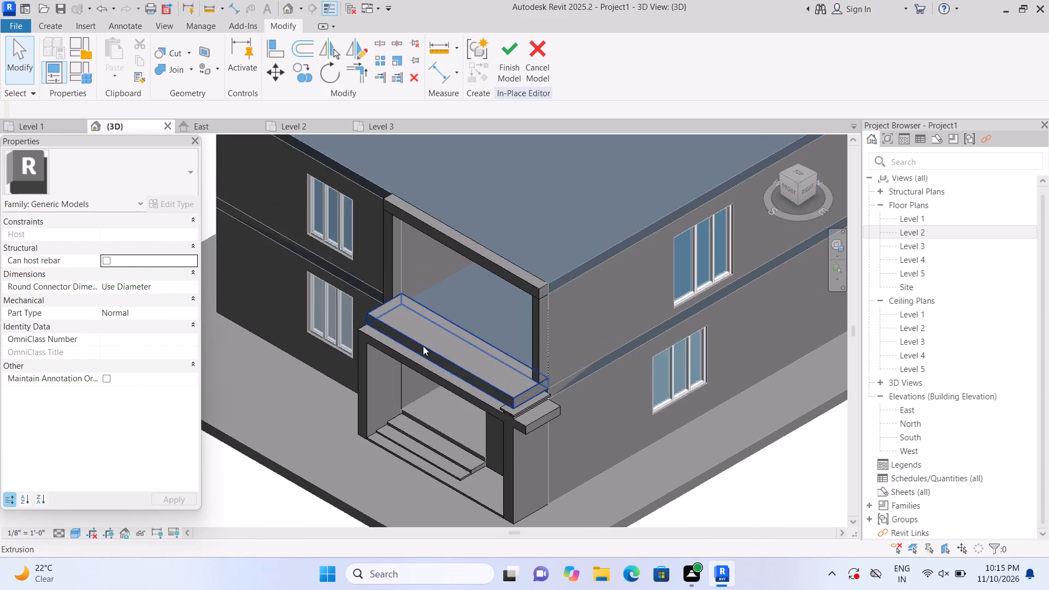
scroll(423, 346, up, 2)
click(457, 367)
scroll(457, 369, up, 1)
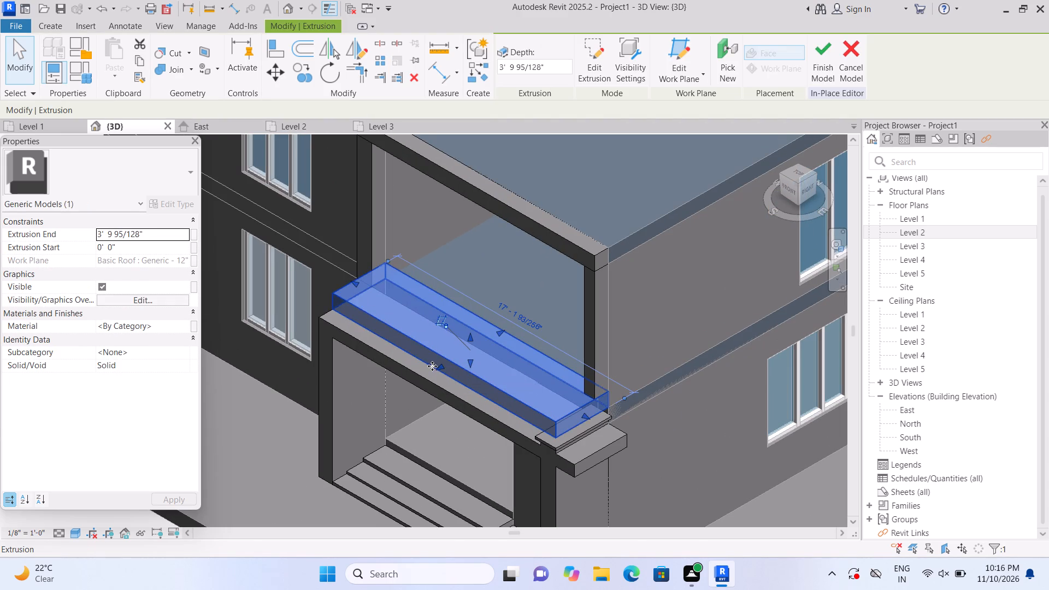
drag(442, 367, 452, 358)
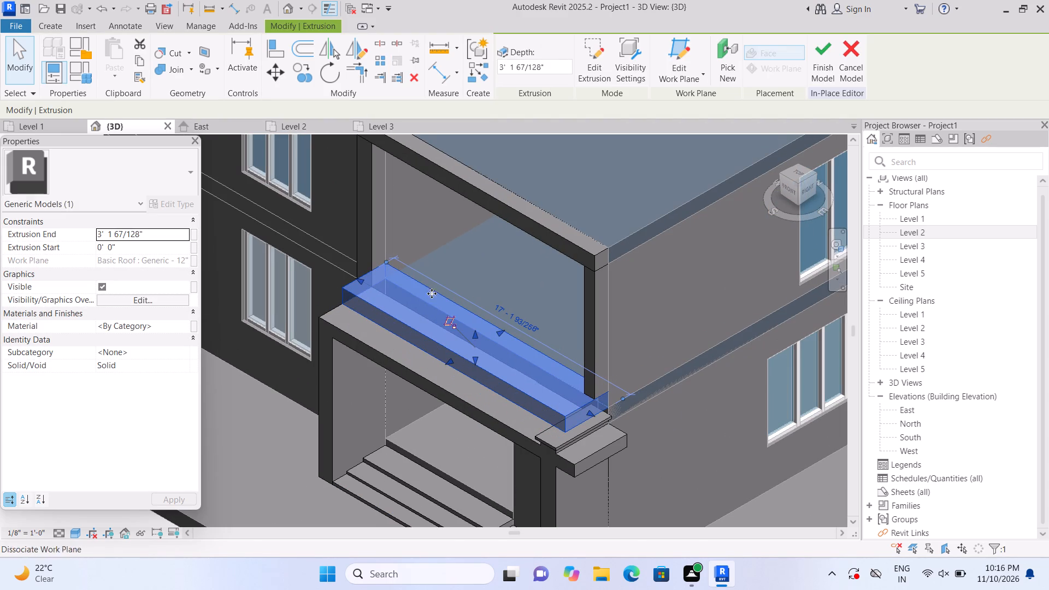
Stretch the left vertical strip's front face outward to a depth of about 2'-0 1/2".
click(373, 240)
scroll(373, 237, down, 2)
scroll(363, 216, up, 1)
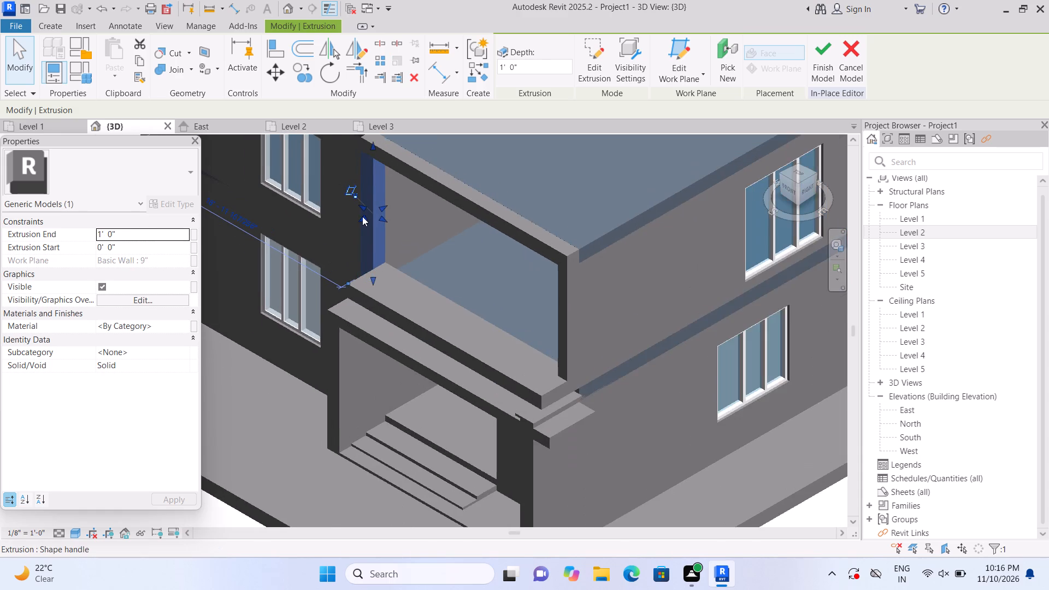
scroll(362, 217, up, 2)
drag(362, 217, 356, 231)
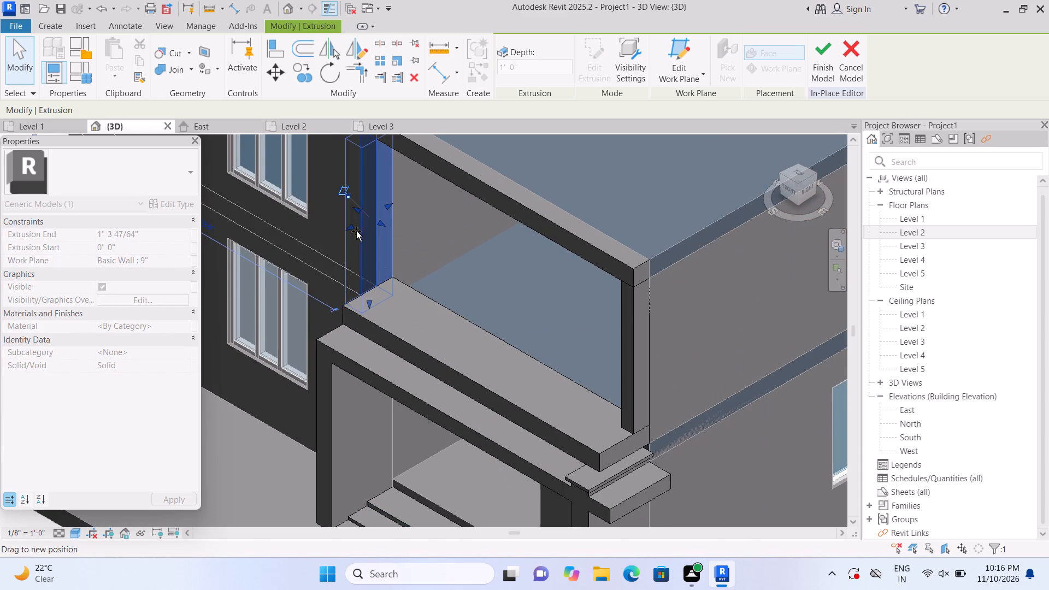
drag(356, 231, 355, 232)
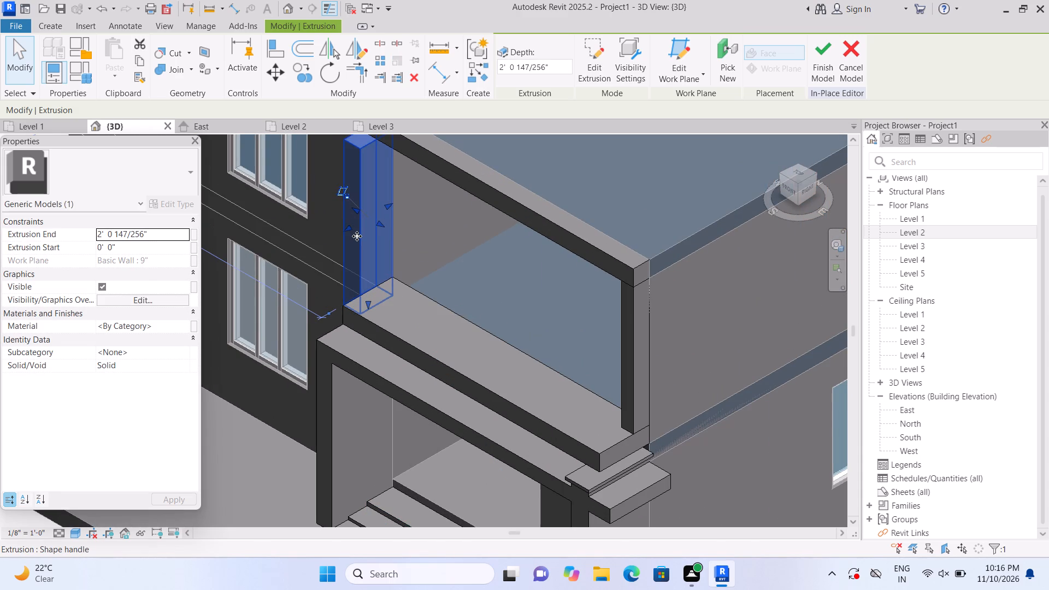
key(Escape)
Stretch the right vertical strip's front face outward to about 3'-1 1/2" deep, flush with the lower band's front.
scroll(357, 247, down, 2)
scroll(287, 364, up, 1)
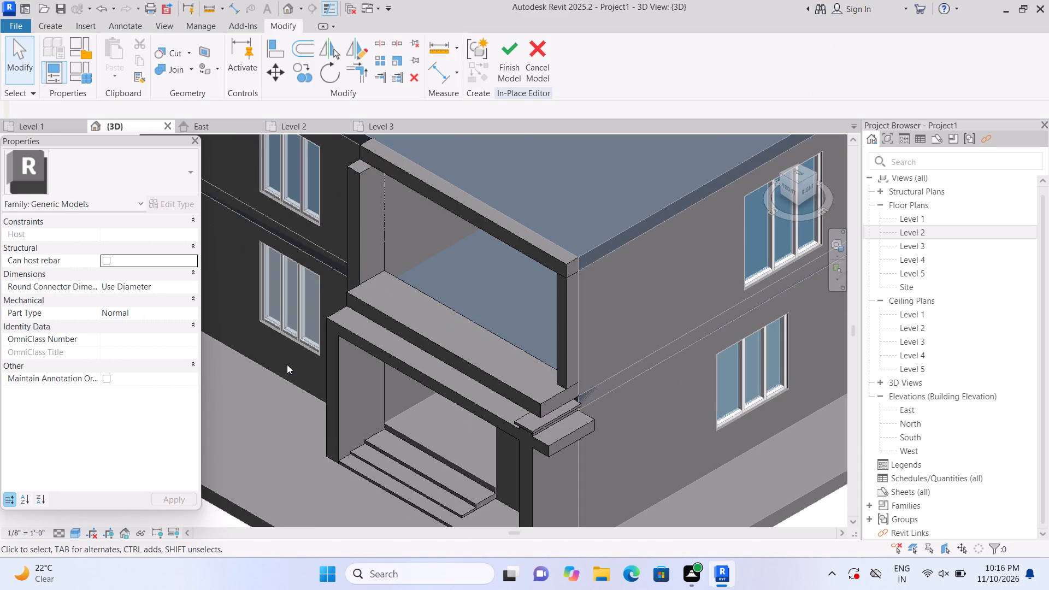
scroll(287, 364, up, 1)
scroll(368, 343, down, 5)
scroll(487, 353, up, 1)
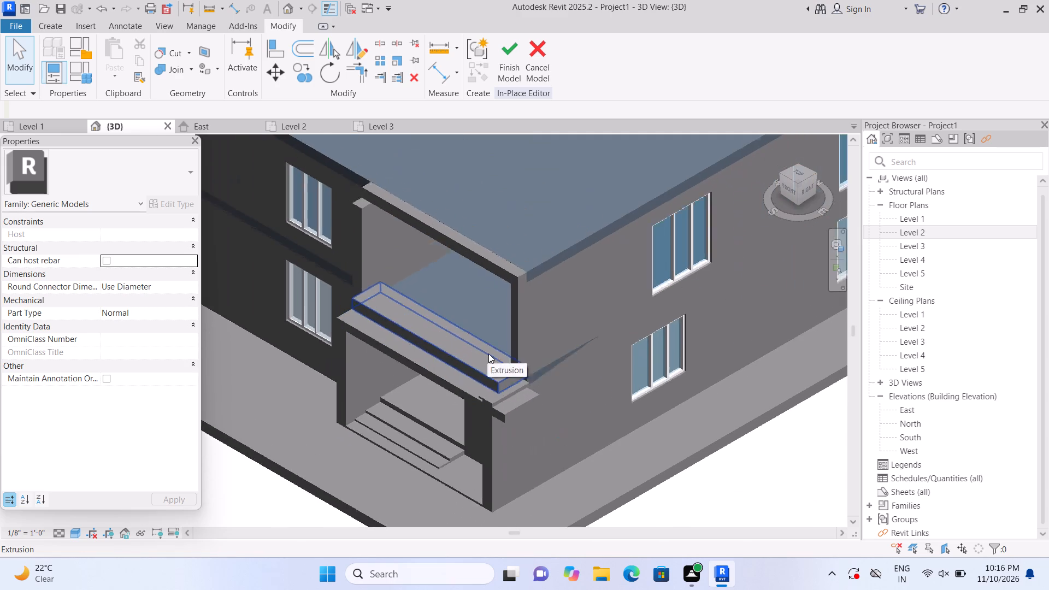
scroll(488, 353, up, 1)
click(522, 356)
scroll(522, 359, up, 4)
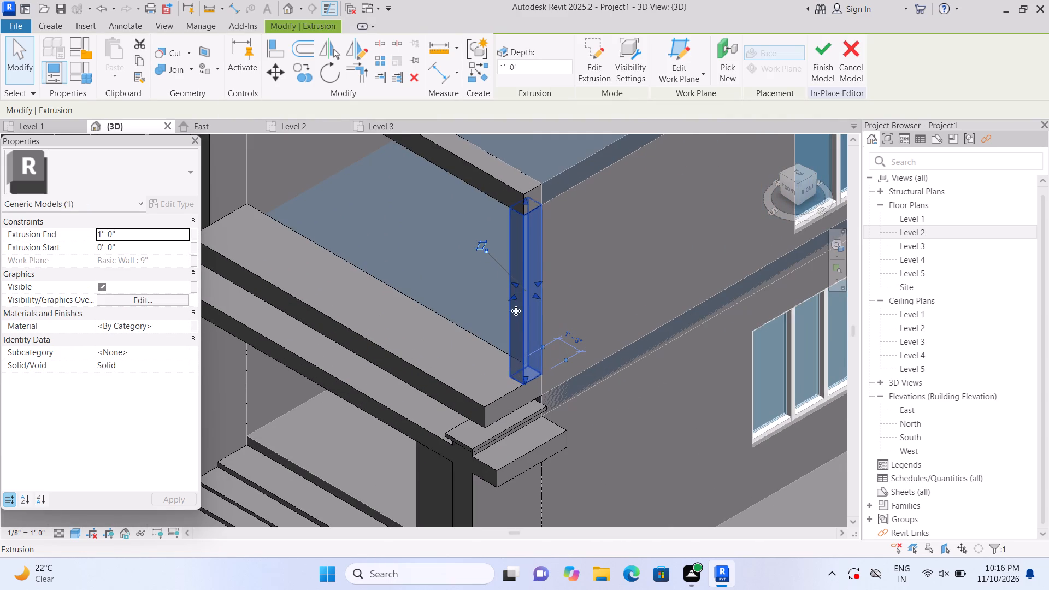
drag(512, 296, 480, 327)
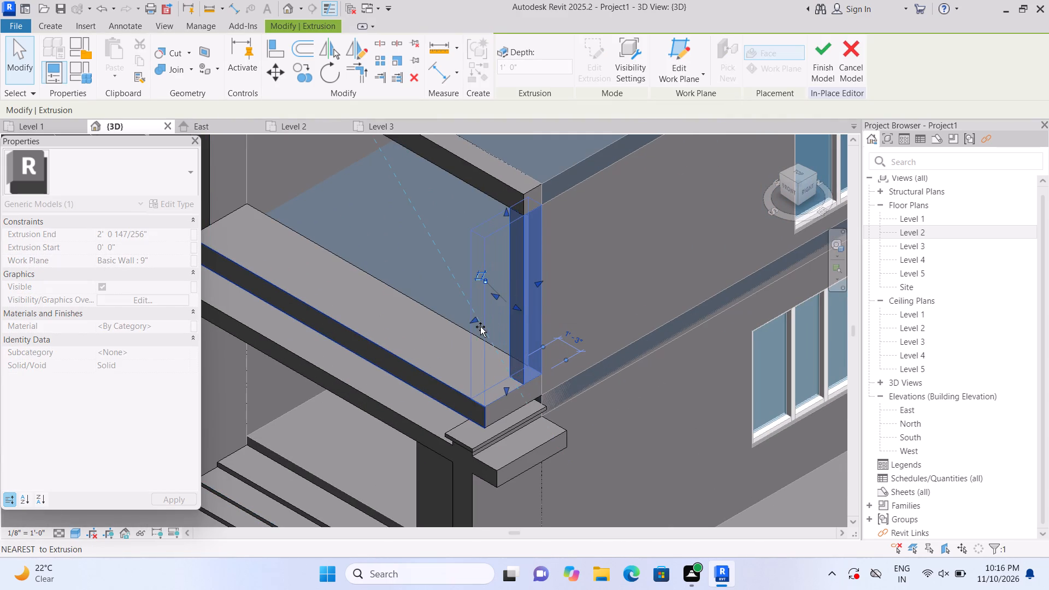
drag(480, 327, 480, 327)
scroll(480, 329, down, 6)
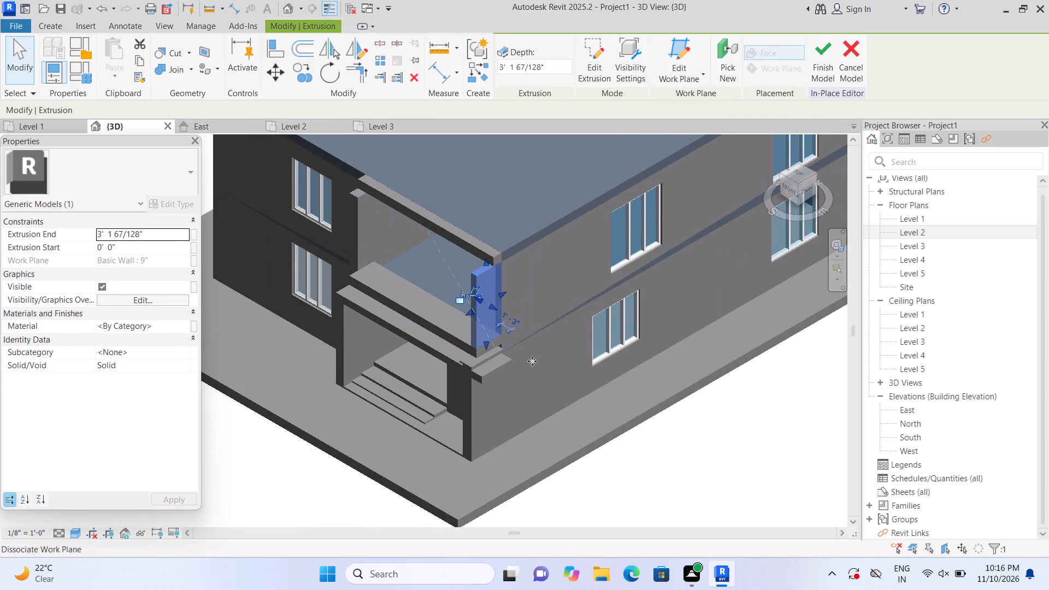
click(711, 429)
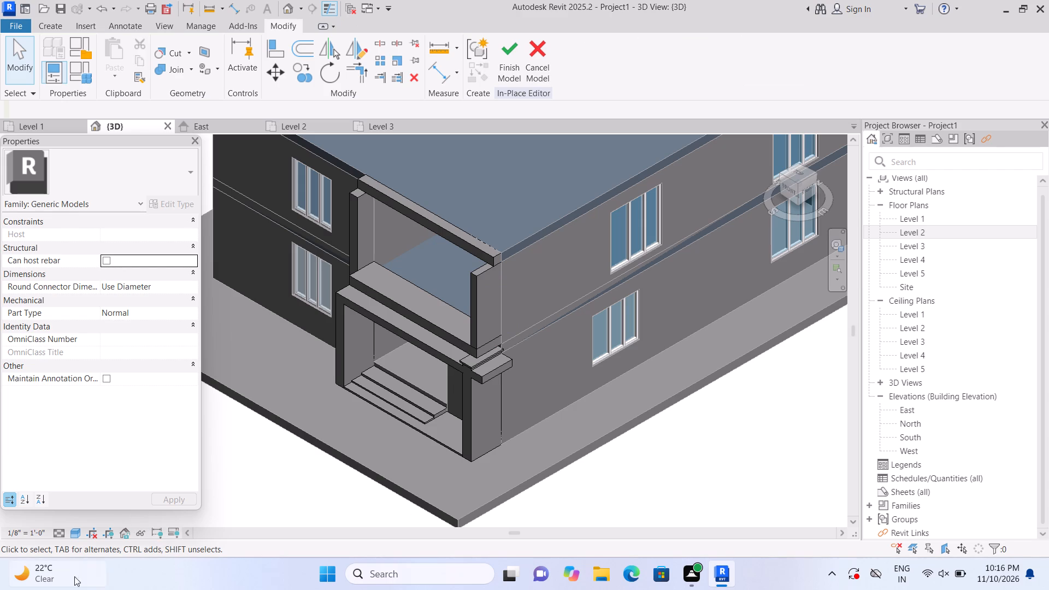
From the building's left side, stretch the left vertical strip outward to about 3'-1 1/2" deep, flush with the lower band's front.
scroll(358, 474, down, 2)
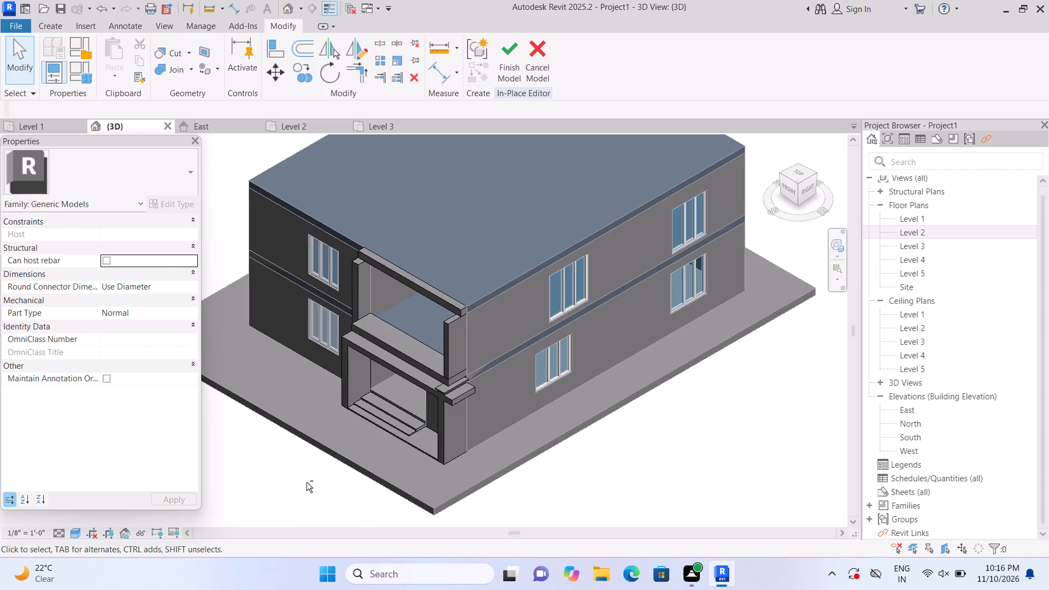
shift+middle_drag(327, 488, 556, 489)
scroll(679, 309, up, 1)
scroll(650, 148, up, 2)
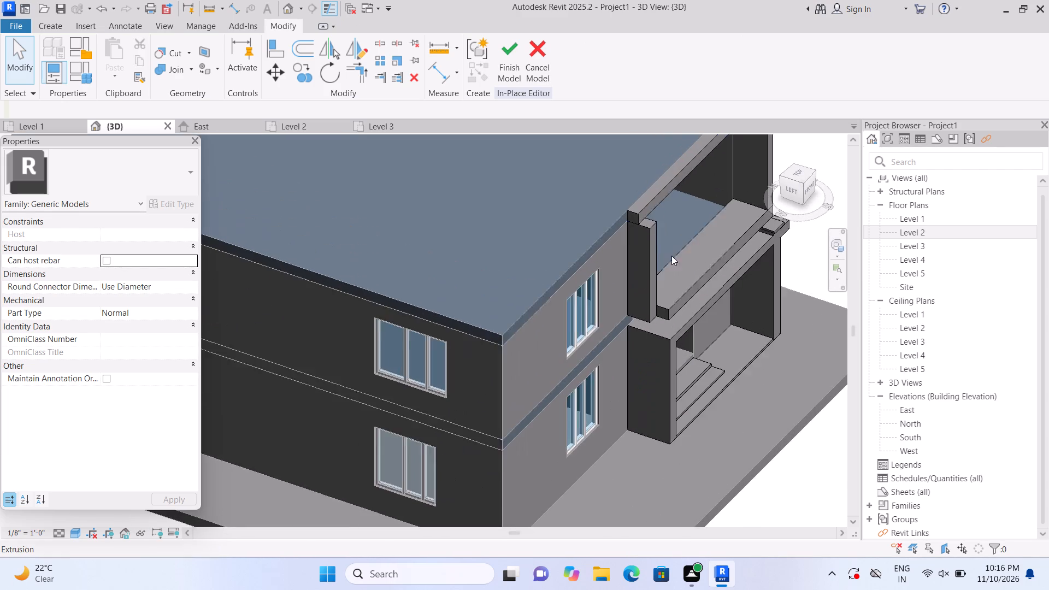
scroll(676, 265, up, 4)
click(608, 302)
scroll(663, 291, up, 1)
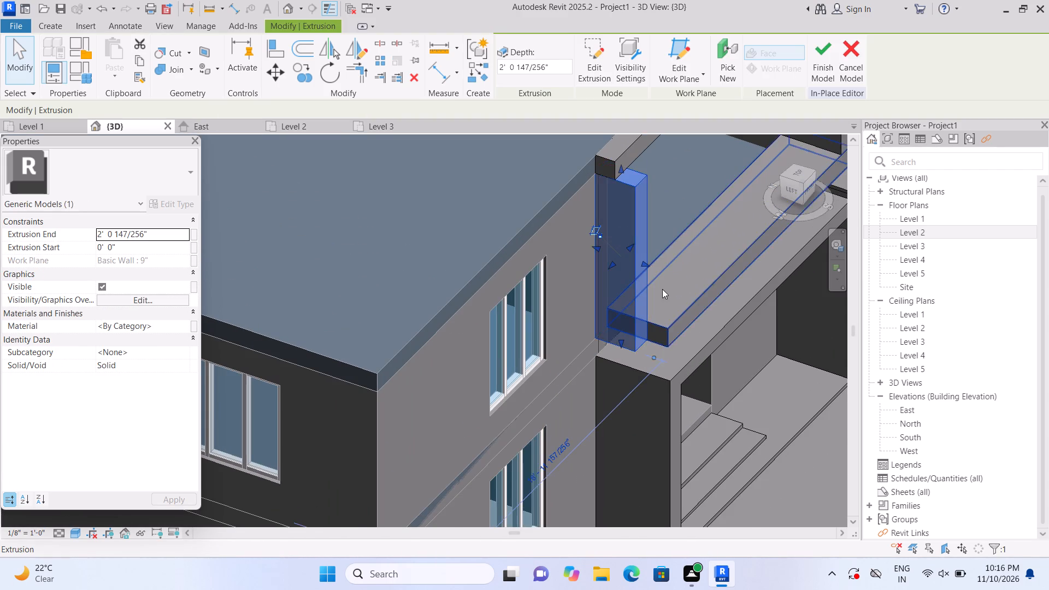
drag(641, 257, 664, 269)
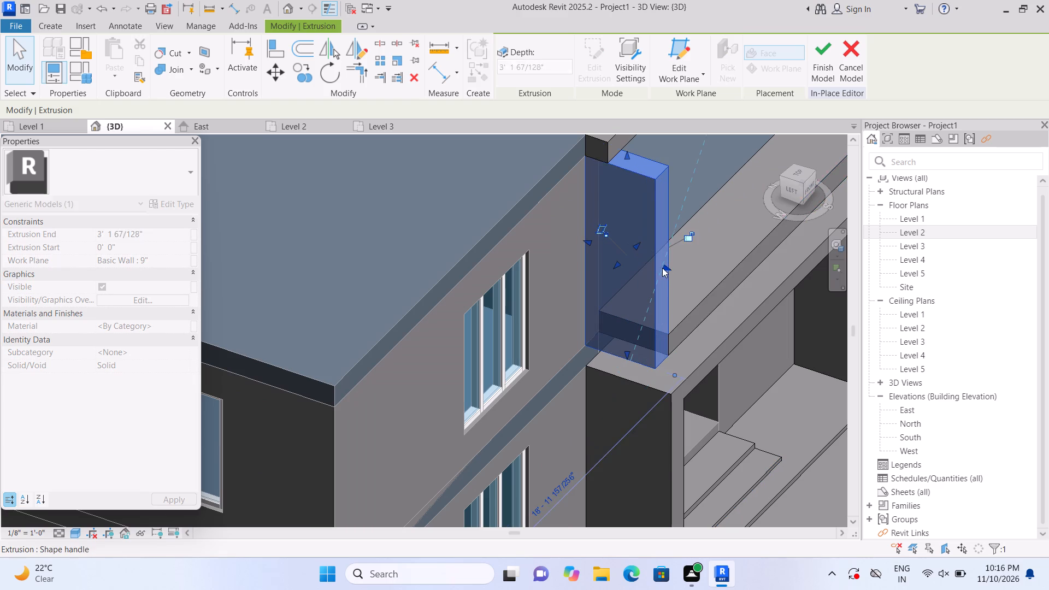
scroll(657, 270, down, 5)
key(Escape)
scroll(738, 352, down, 1)
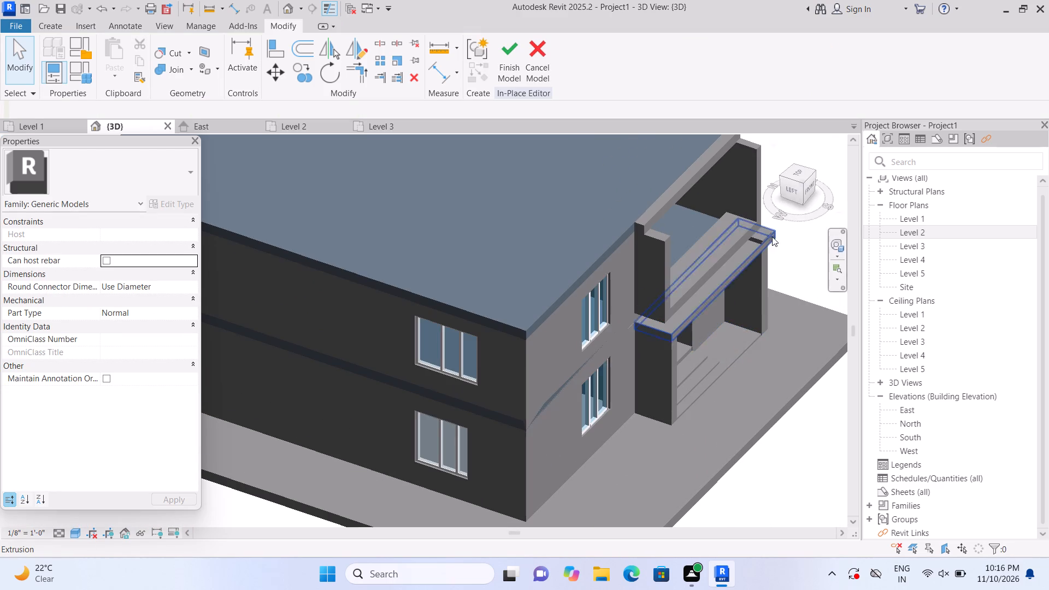
Stretch the top band's front face outward to about 3'-1 1/2" deep, flush with the vertical strips.
click(774, 141)
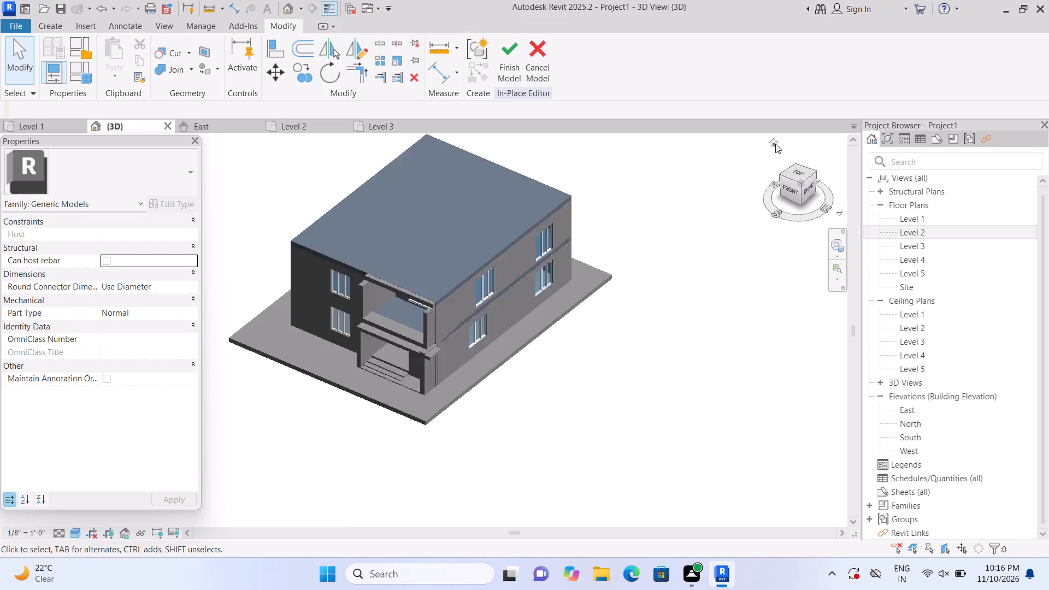
scroll(347, 465, up, 5)
scroll(386, 323, up, 1)
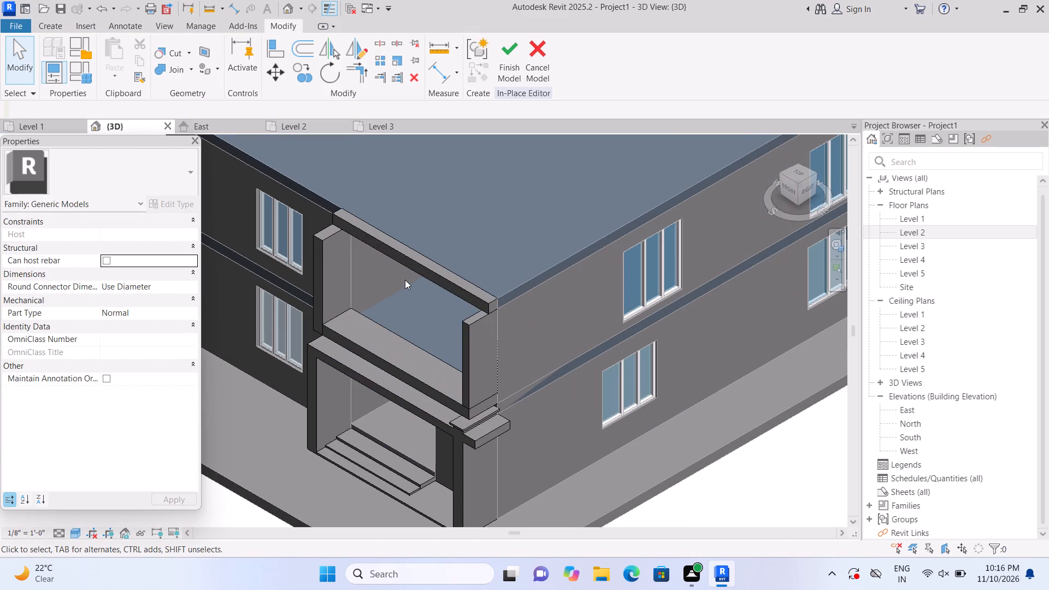
click(409, 269)
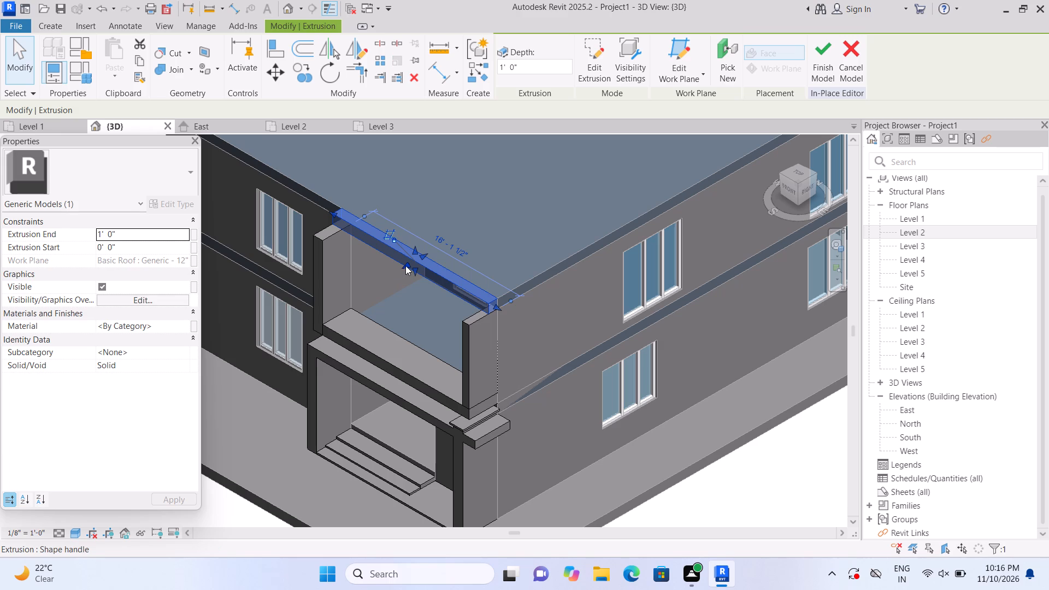
drag(405, 265, 397, 273)
scroll(396, 274, up, 1)
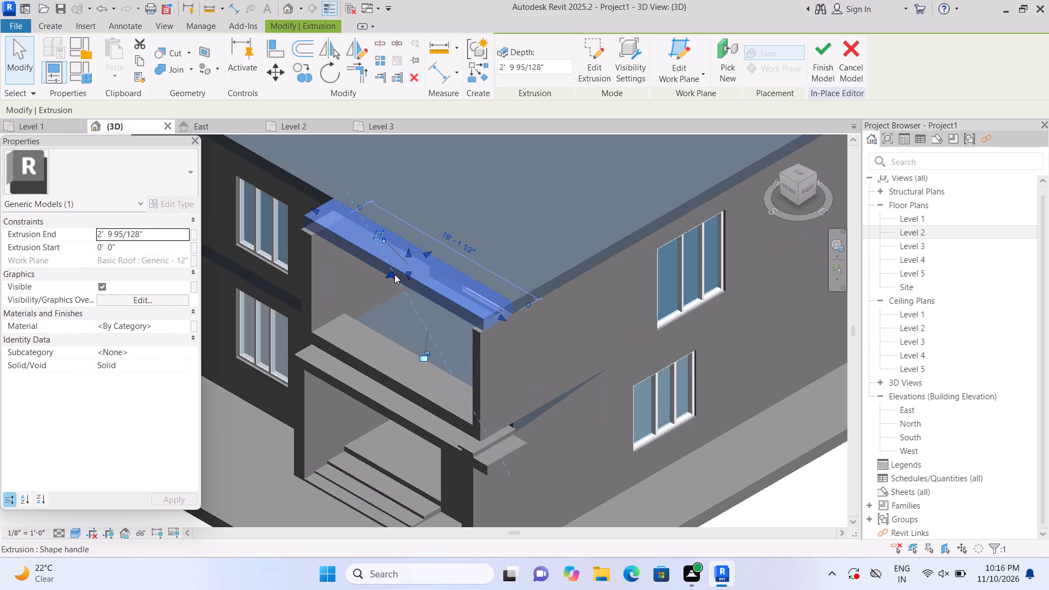
scroll(386, 276, up, 1)
click(388, 273)
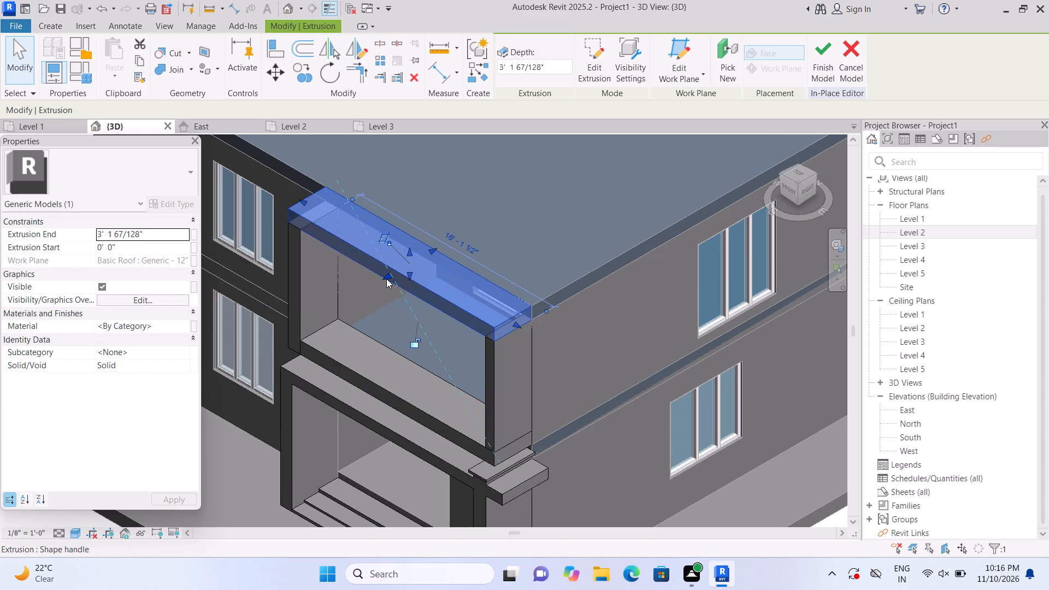
key(Escape)
Join the upper frame's top band to the left strip, the lower band to the right strip, and the top band to the right strip.
scroll(386, 278, down, 2)
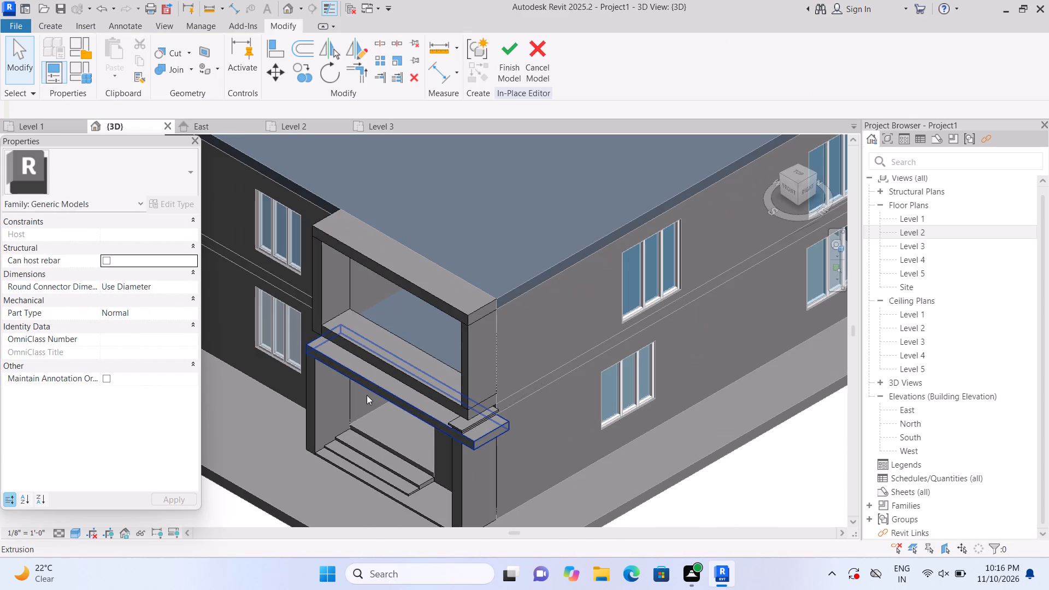
scroll(367, 394, down, 2)
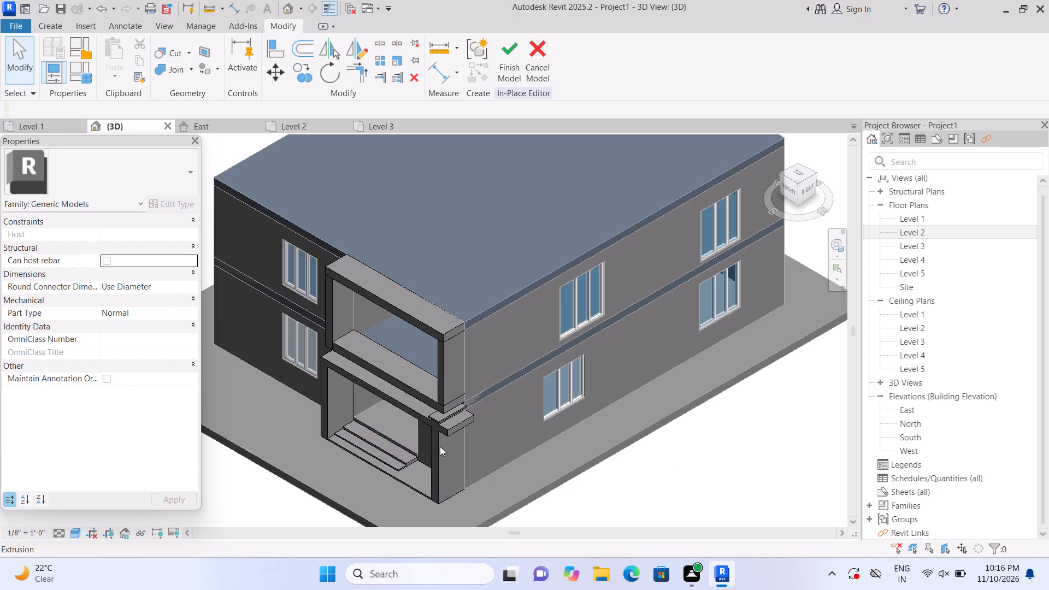
scroll(291, 376, up, 2)
scroll(359, 373, up, 1)
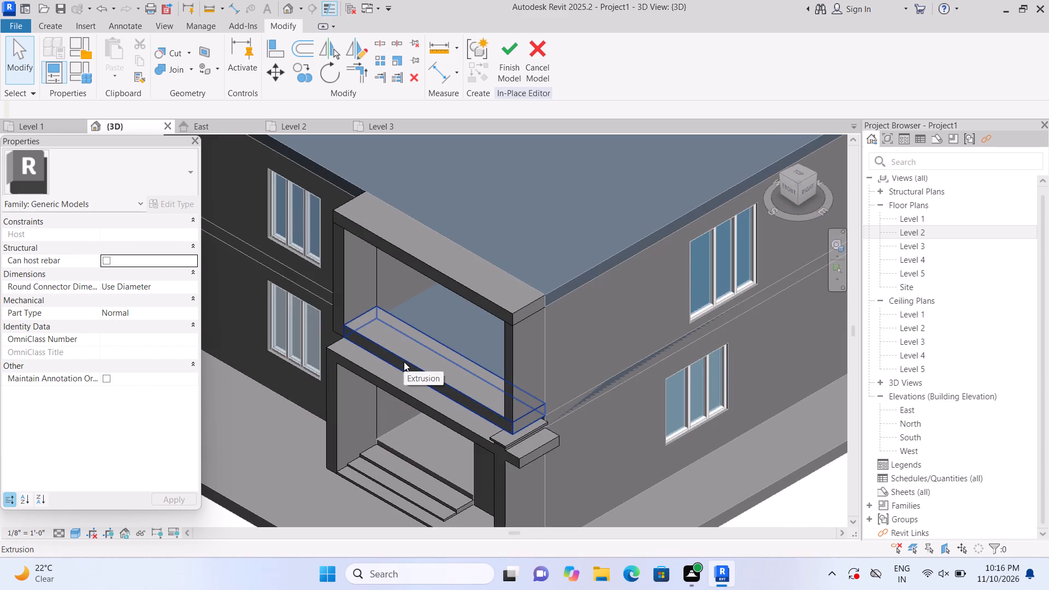
scroll(404, 362, down, 6)
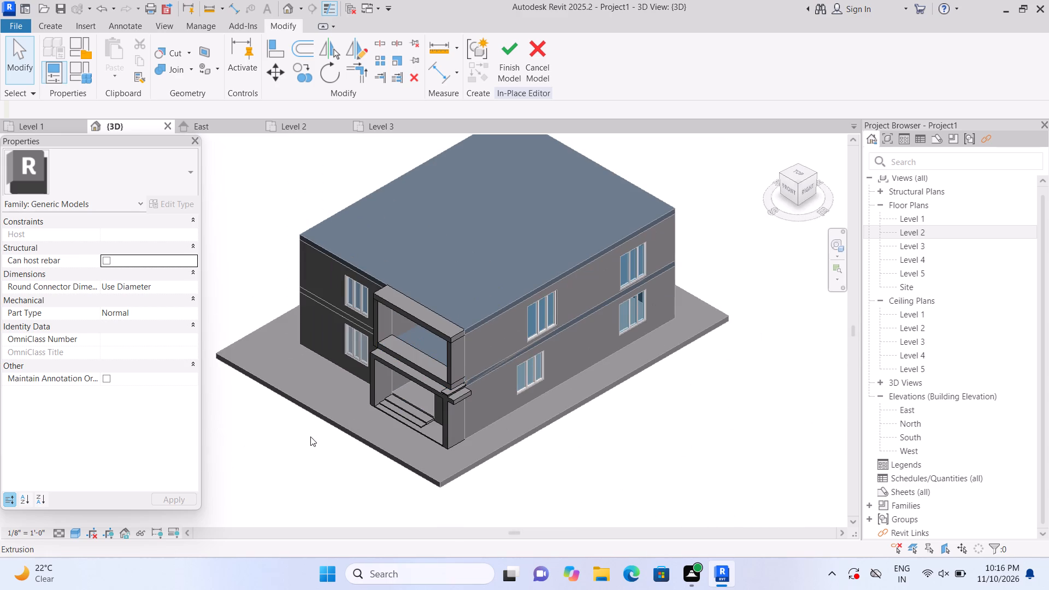
scroll(310, 434, up, 3)
scroll(379, 337, up, 3)
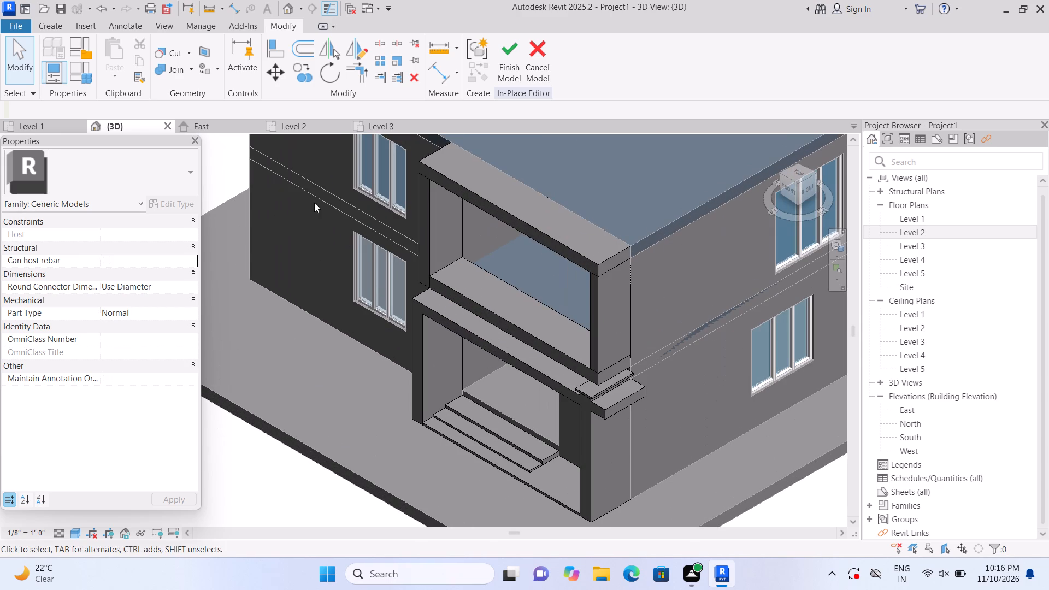
click(189, 69)
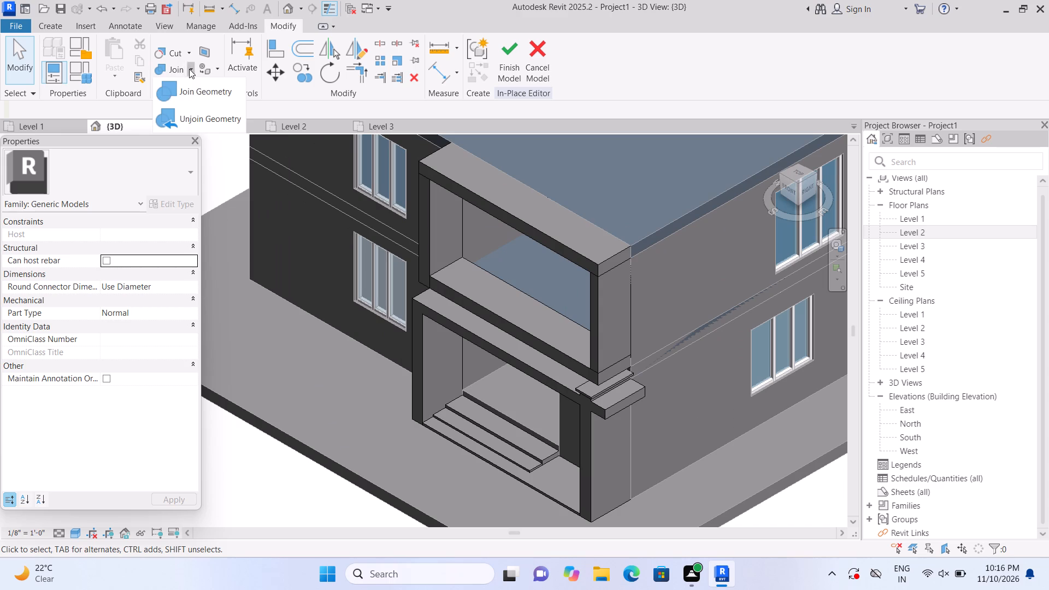
click(195, 92)
click(482, 185)
click(431, 218)
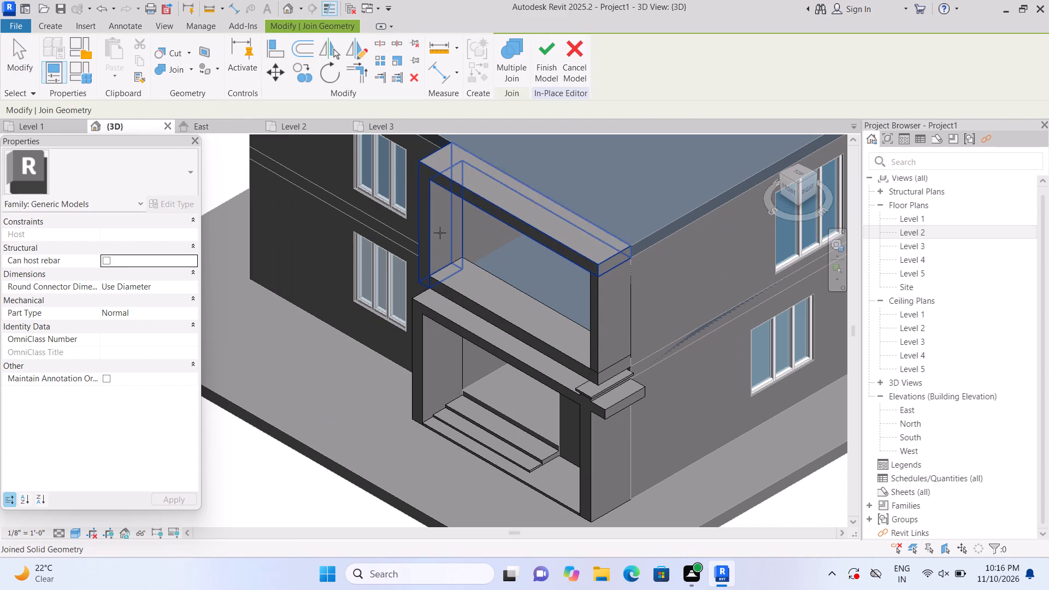
click(485, 292)
click(632, 312)
click(590, 241)
click(605, 321)
scroll(614, 297, down, 2)
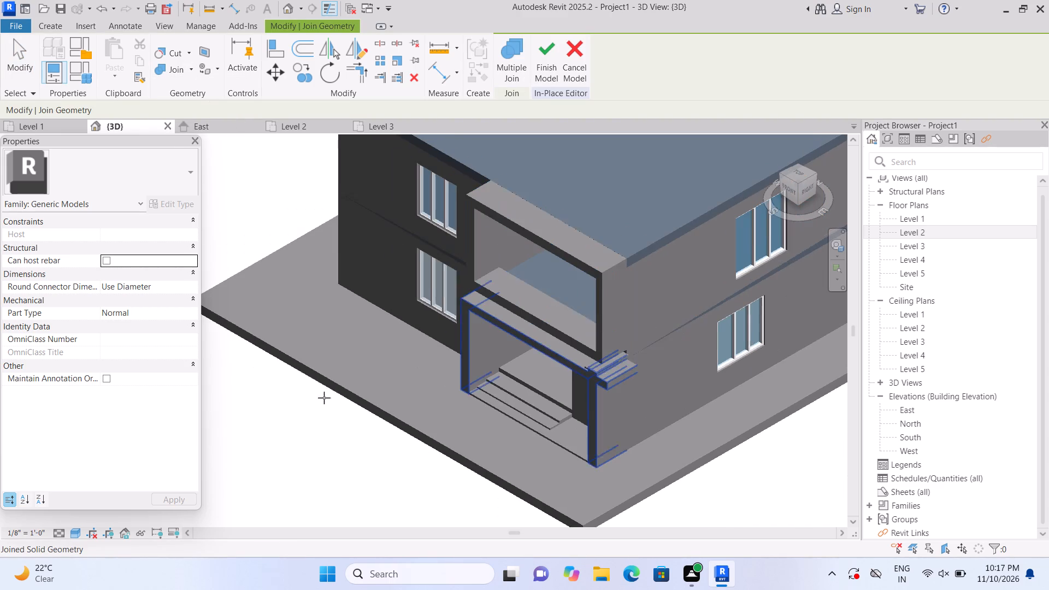
scroll(281, 444, up, 2)
scroll(280, 444, down, 3)
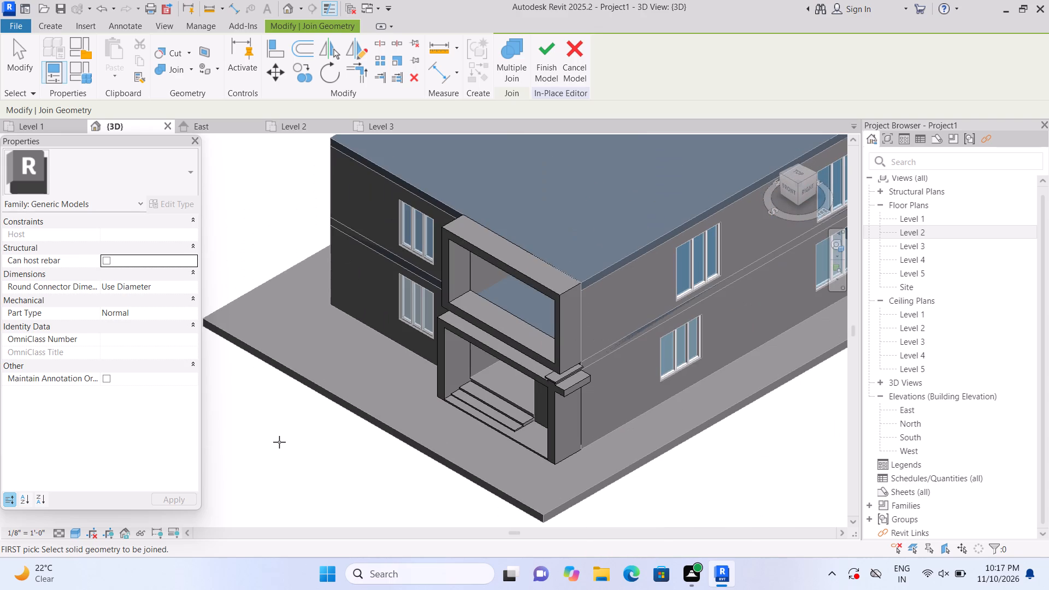
key(Escape)
scroll(279, 443, down, 1)
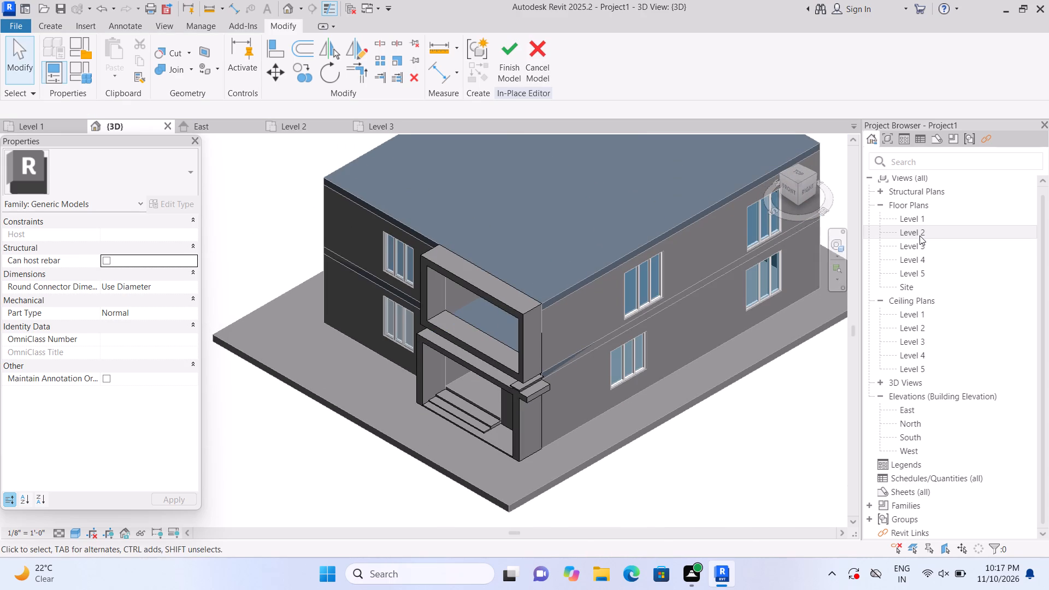
Open the Level 2 floor plan and finish the in-place model, dismissing the save reminder without saving.
double_click(920, 235)
scroll(568, 491, up, 4)
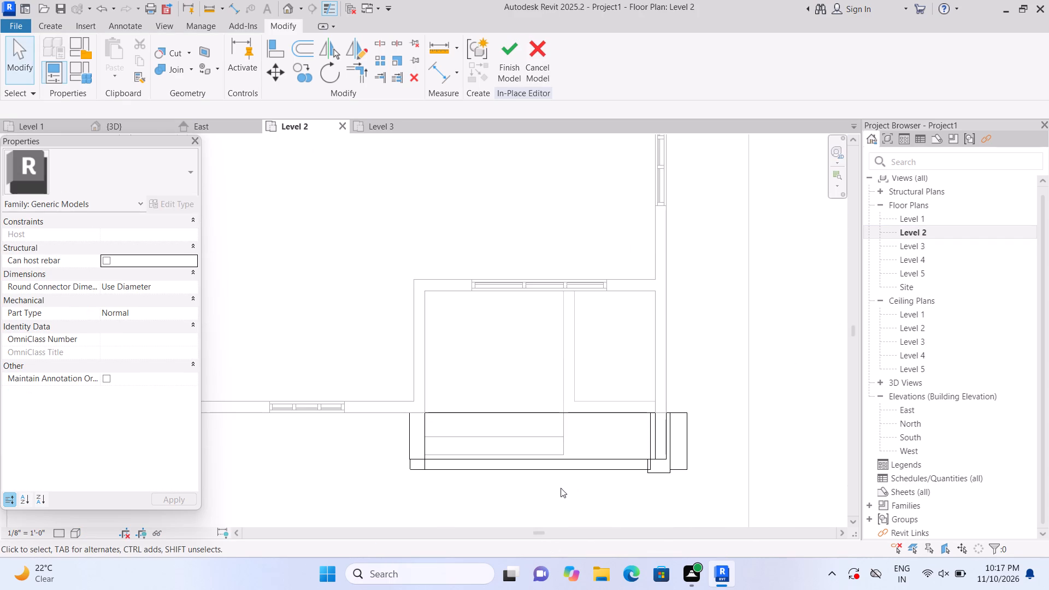
scroll(561, 488, up, 4)
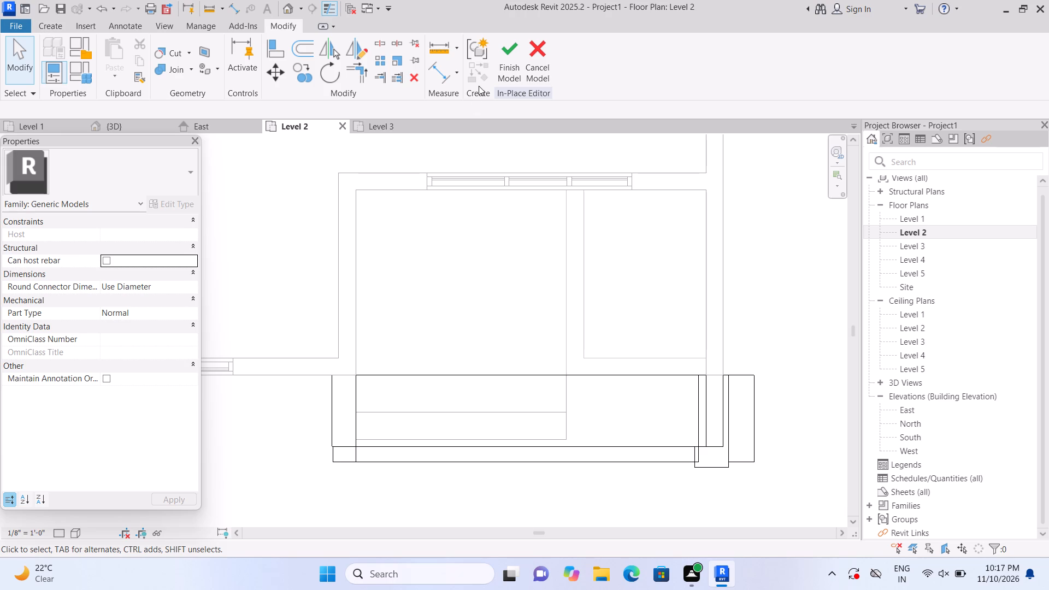
click(500, 76)
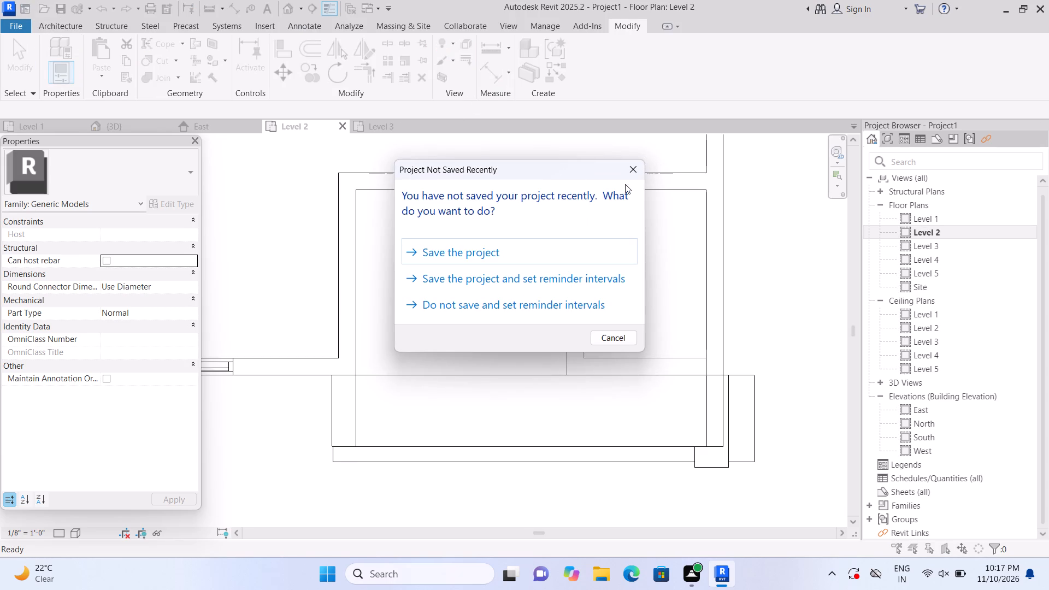
click(627, 173)
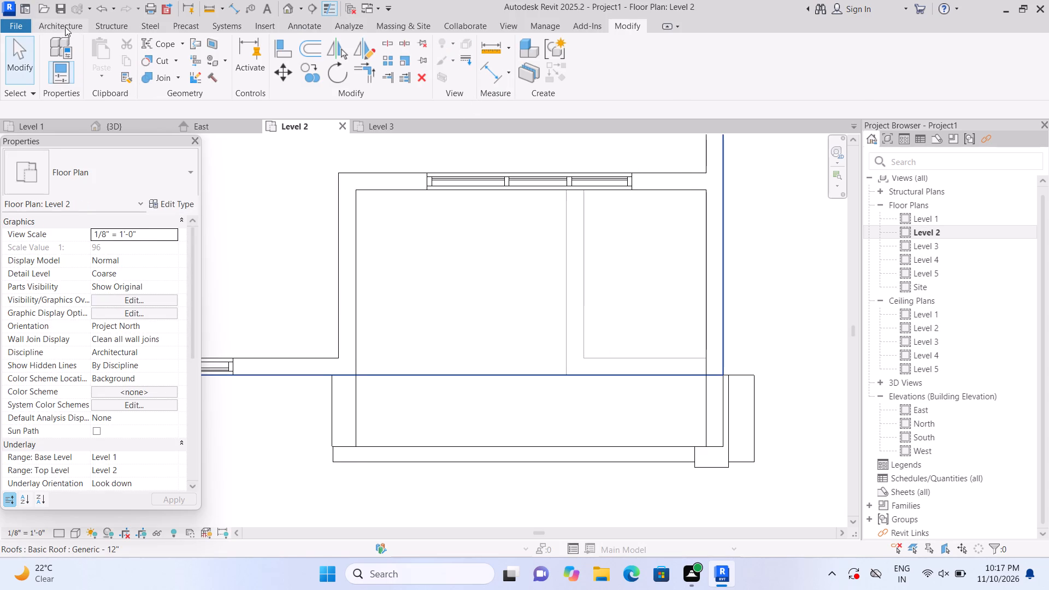
Draw a 10'-0" high Curtain Wall 1 on Level 2, about 15'-4 1/2" long, between the projecting frame's vertical strips.
double_click(67, 24)
click(62, 45)
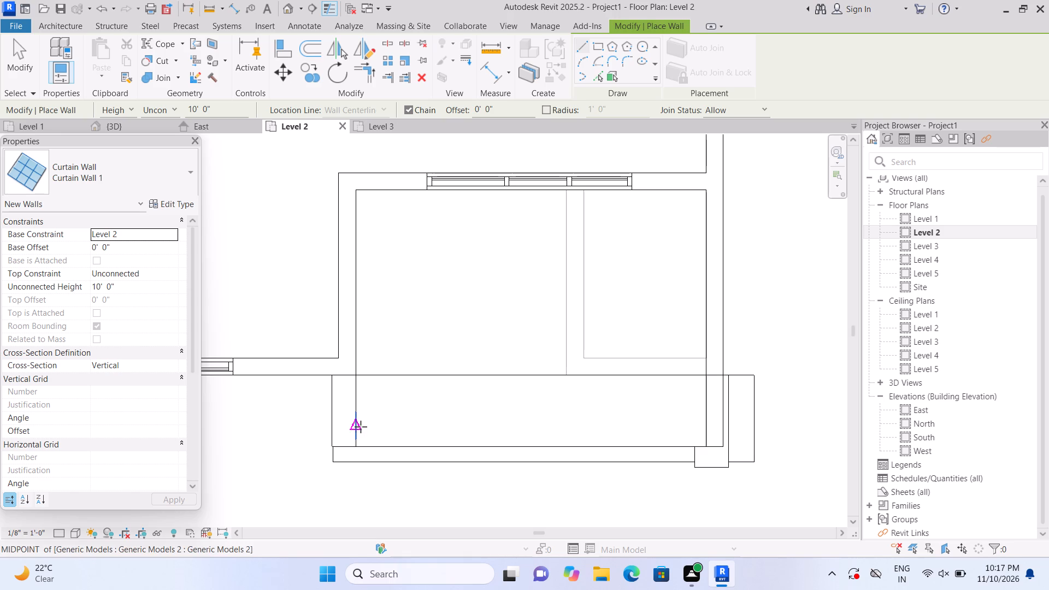
scroll(357, 432, up, 1)
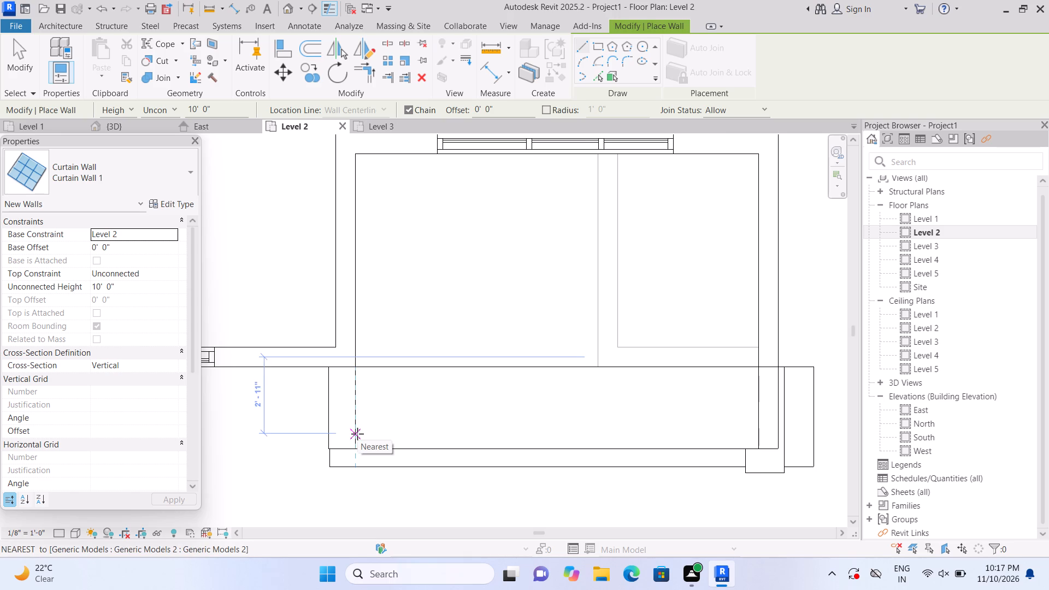
click(357, 434)
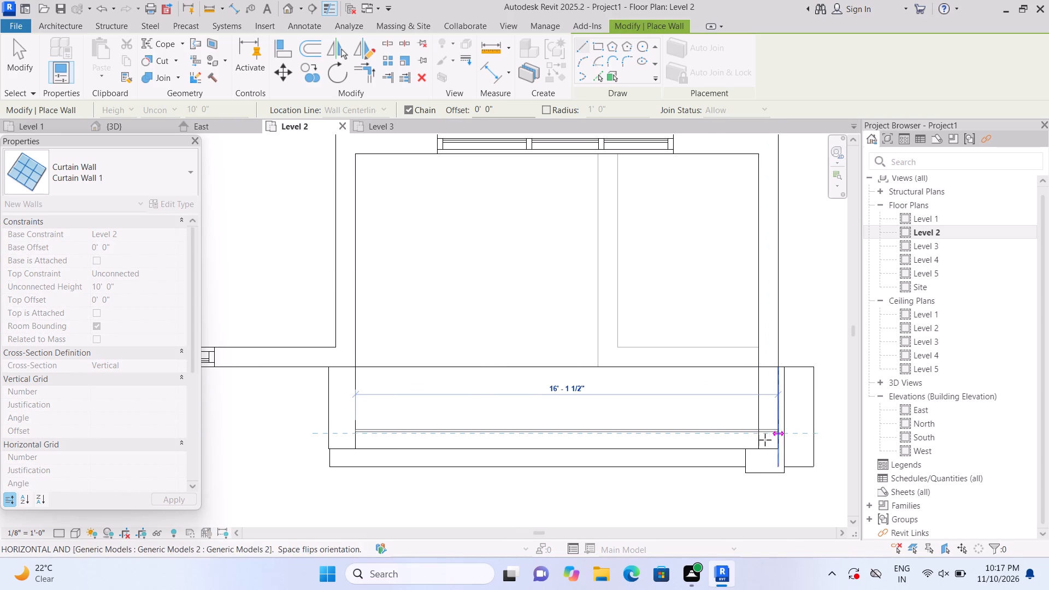
double_click(758, 439)
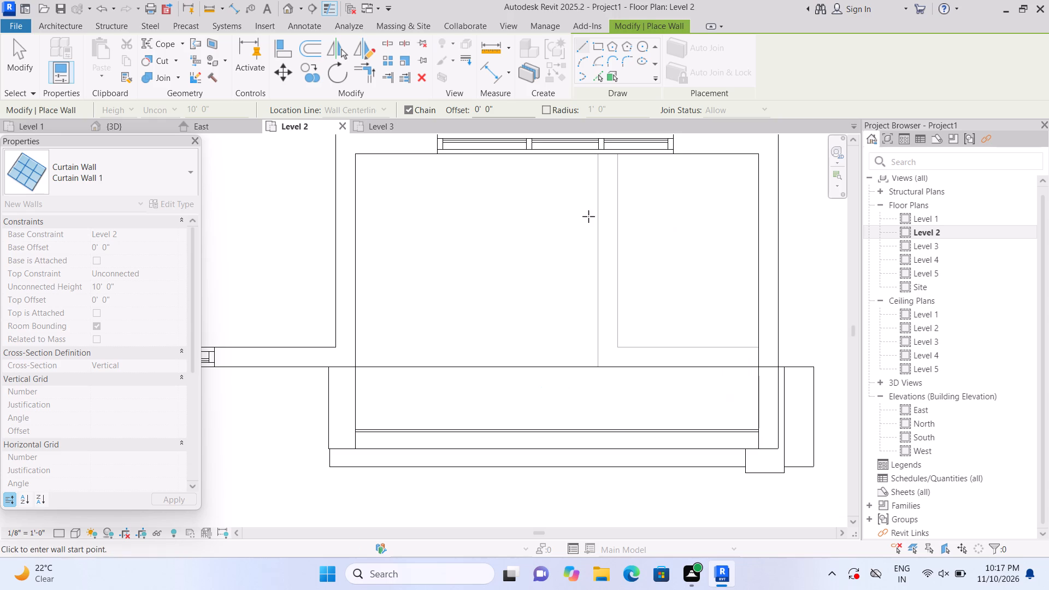
click(287, 7)
scroll(420, 321, up, 1)
scroll(479, 341, up, 1)
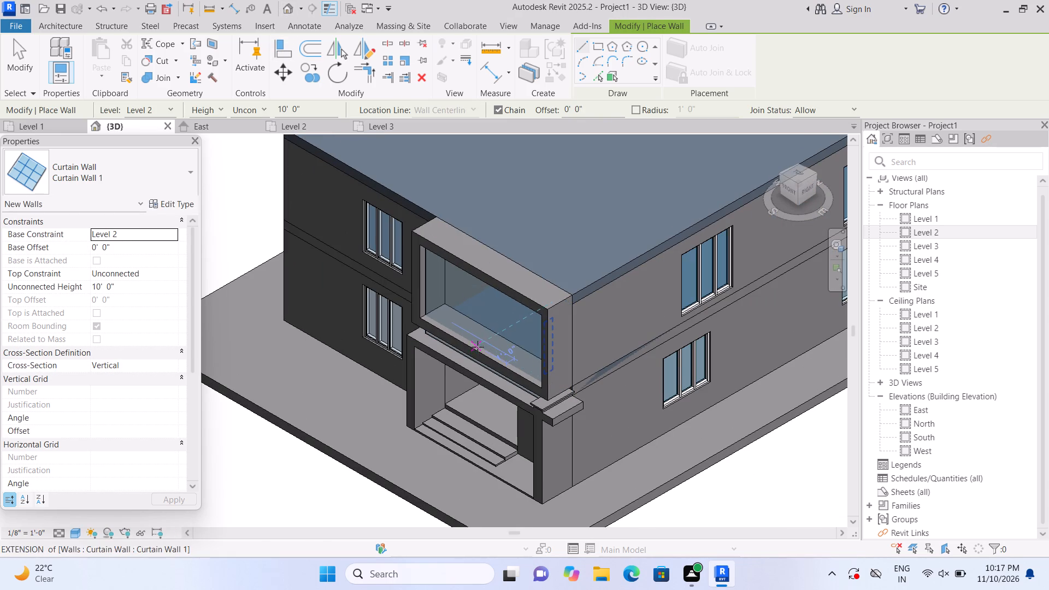
key(Escape)
In the 3D view, raise the curtain wall's base to an offset of about 1'-5 3/4" above Level 2.
scroll(484, 348, up, 2)
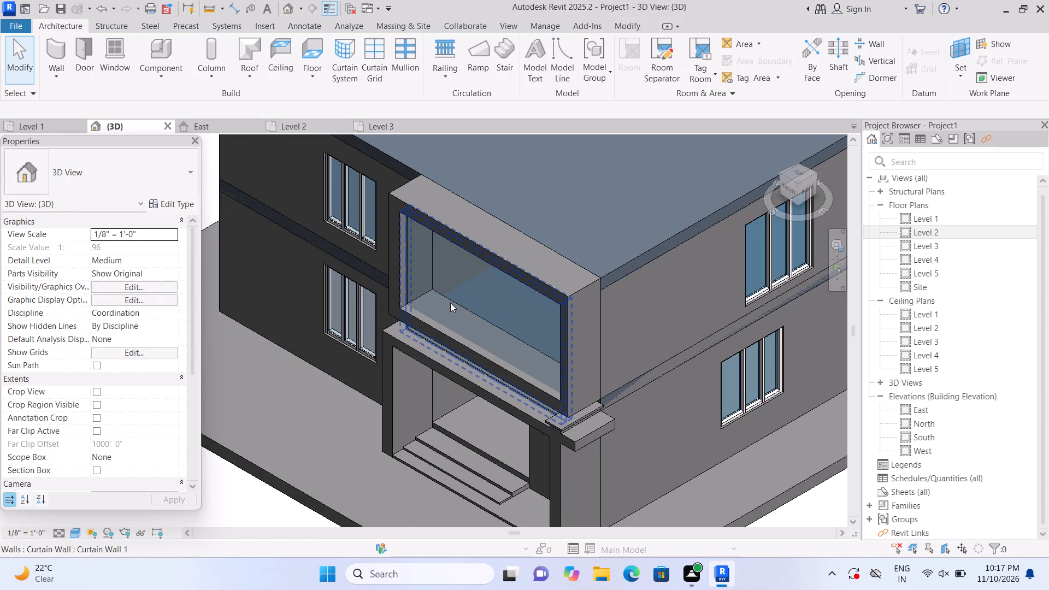
click(450, 303)
scroll(465, 352, up, 2)
drag(492, 386, 495, 362)
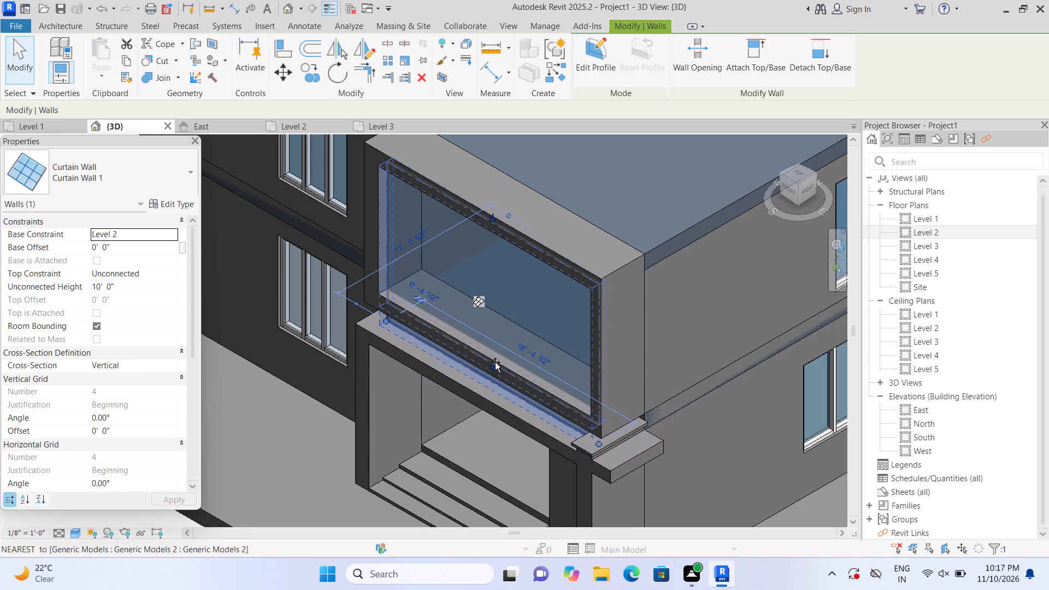
drag(495, 362, 498, 359)
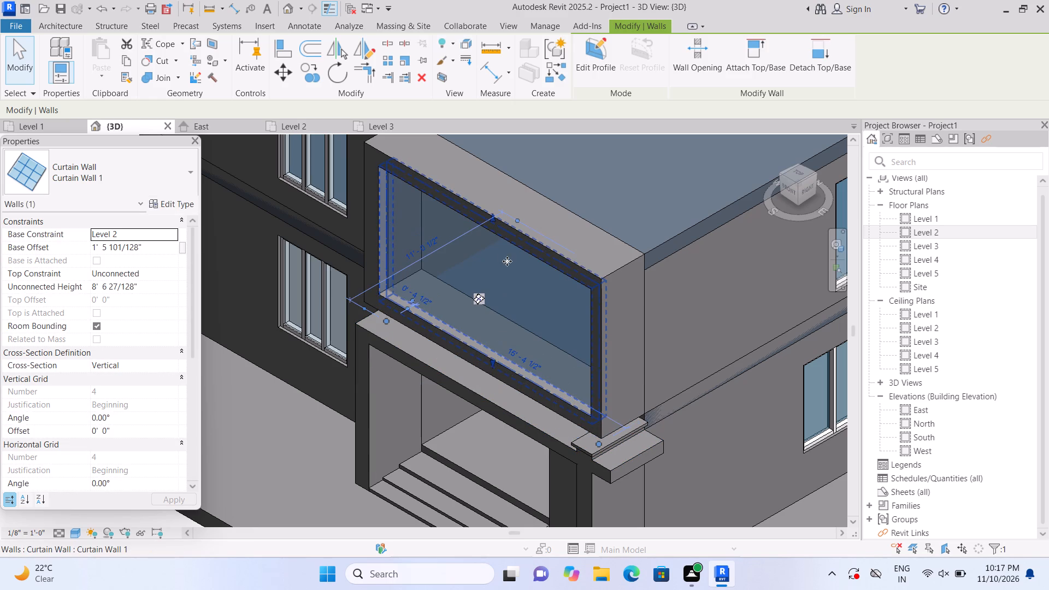
Lower the curtain wall's top edge to a height of about 4'-5 3/8", and nudge it slightly lower.
drag(493, 217, 494, 252)
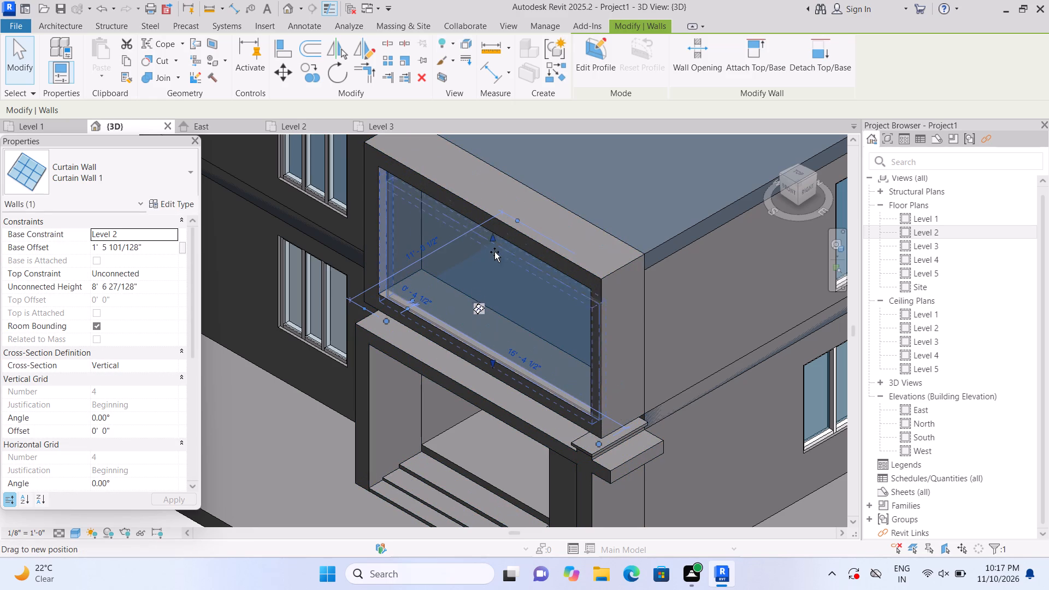
drag(494, 252, 494, 288)
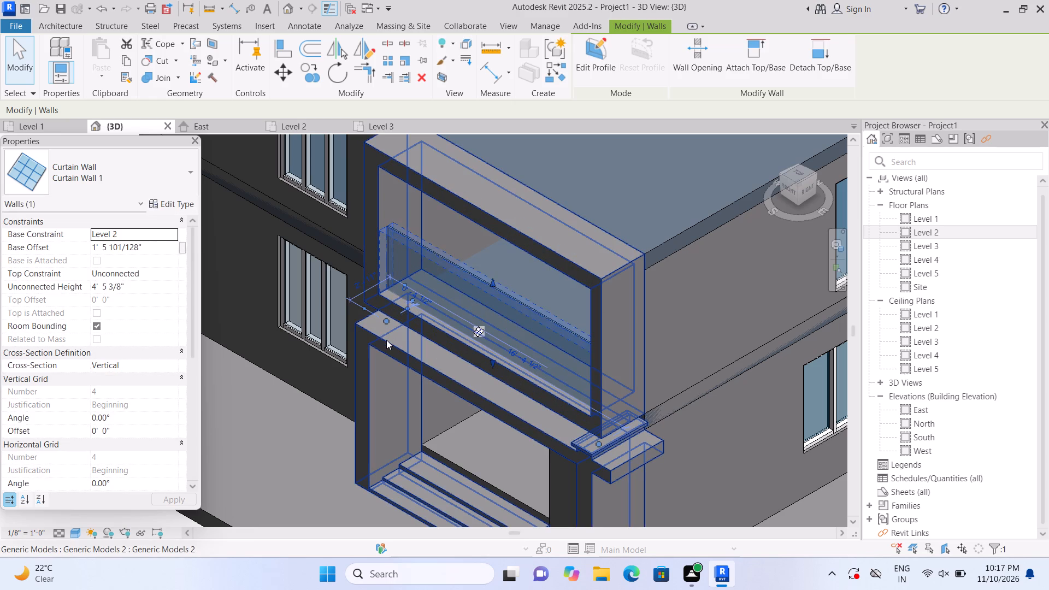
key(Escape)
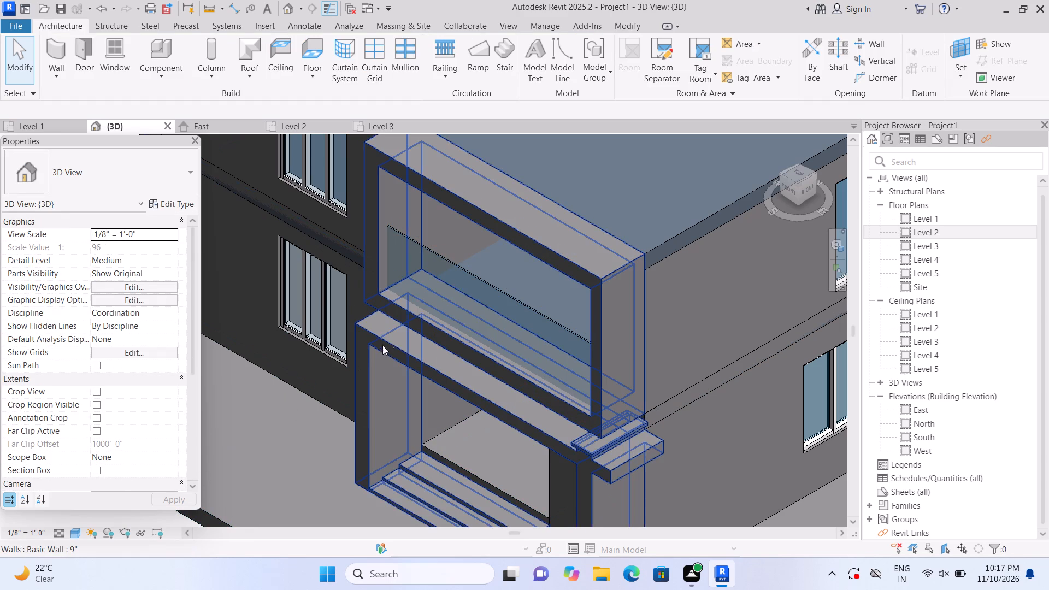
scroll(435, 308, up, 1)
click(436, 309)
scroll(465, 309, up, 2)
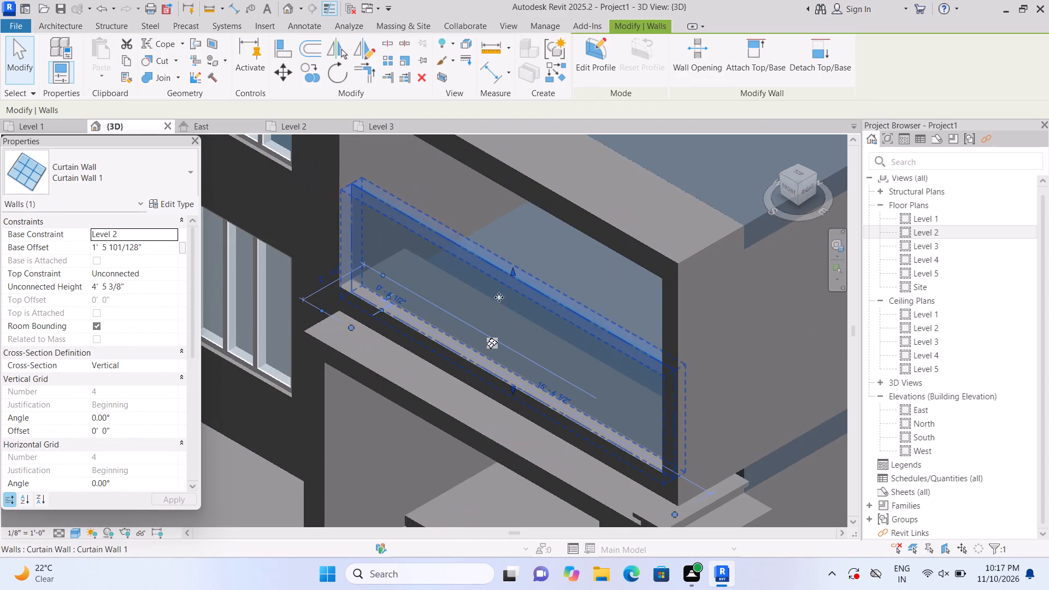
drag(512, 270, 513, 280)
key(Escape)
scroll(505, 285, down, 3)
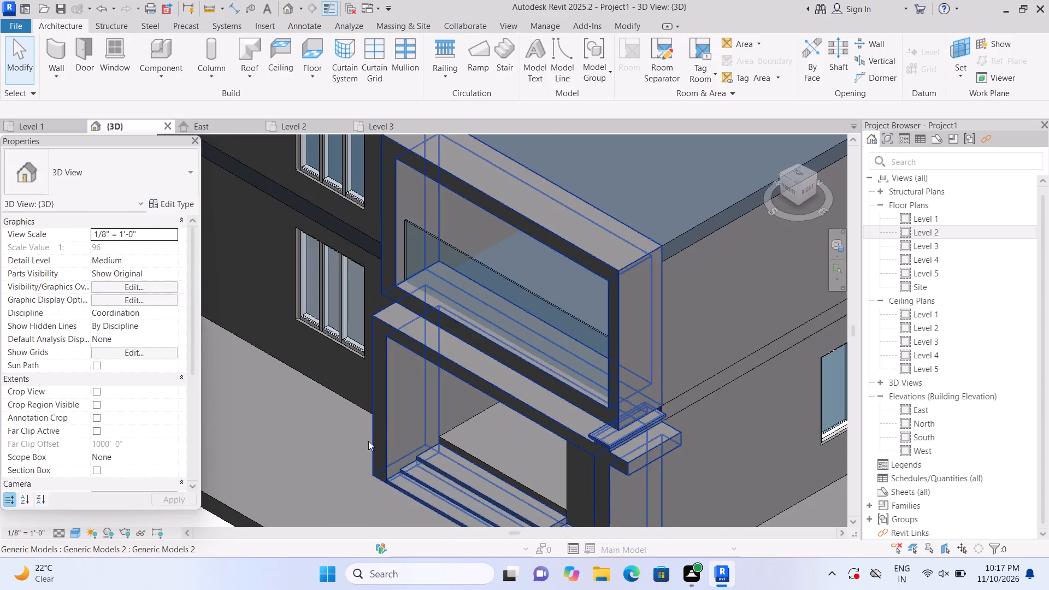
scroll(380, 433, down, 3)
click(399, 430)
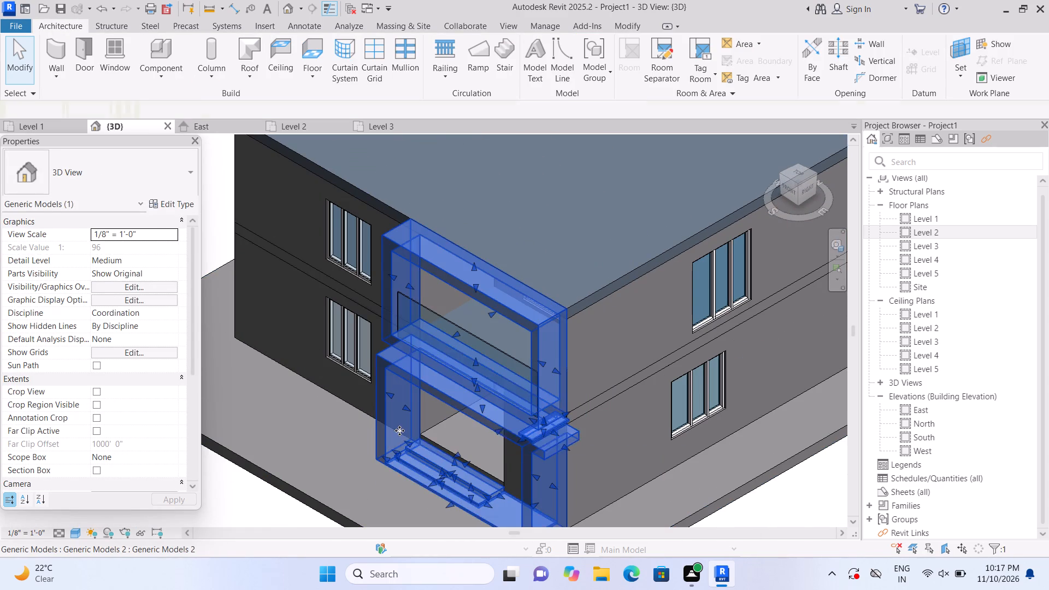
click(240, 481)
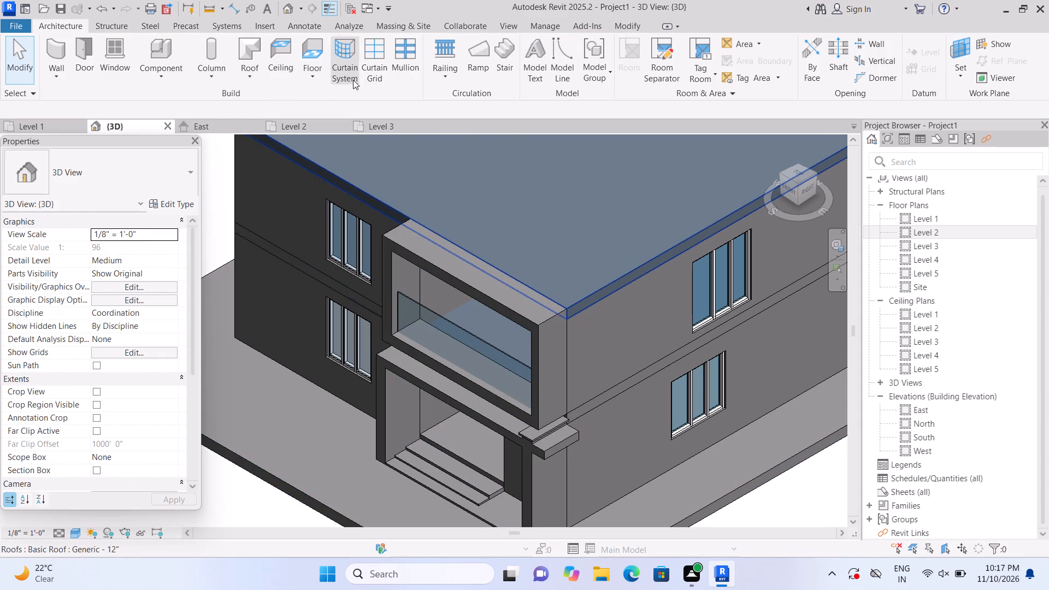
Place 2.5" x 5" rectangular mullions along the top edge and both vertical ends of the glass railing's curtain wall.
click(397, 63)
scroll(456, 351, up, 3)
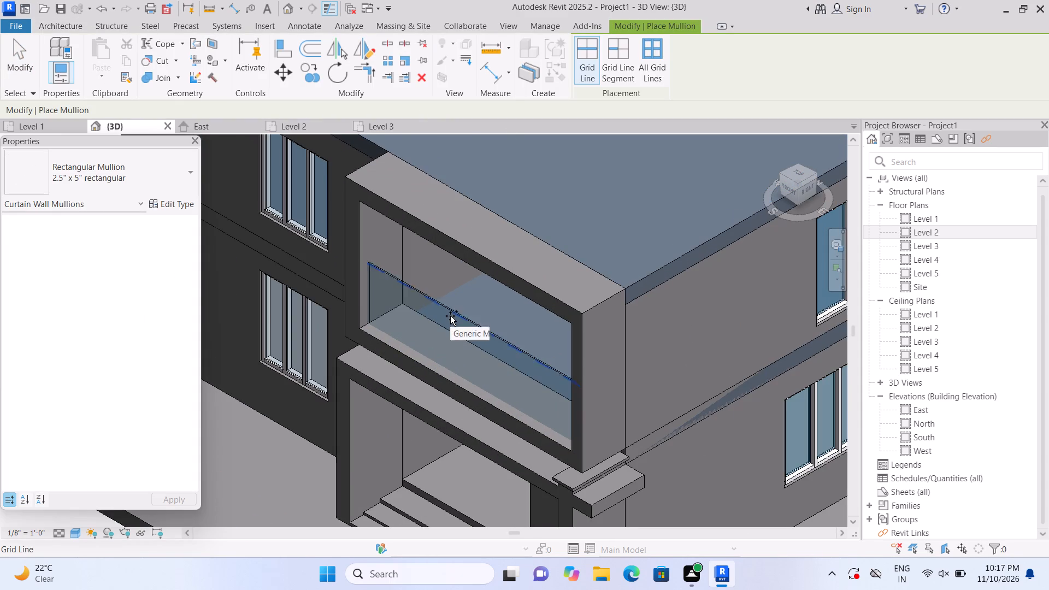
click(451, 316)
click(378, 308)
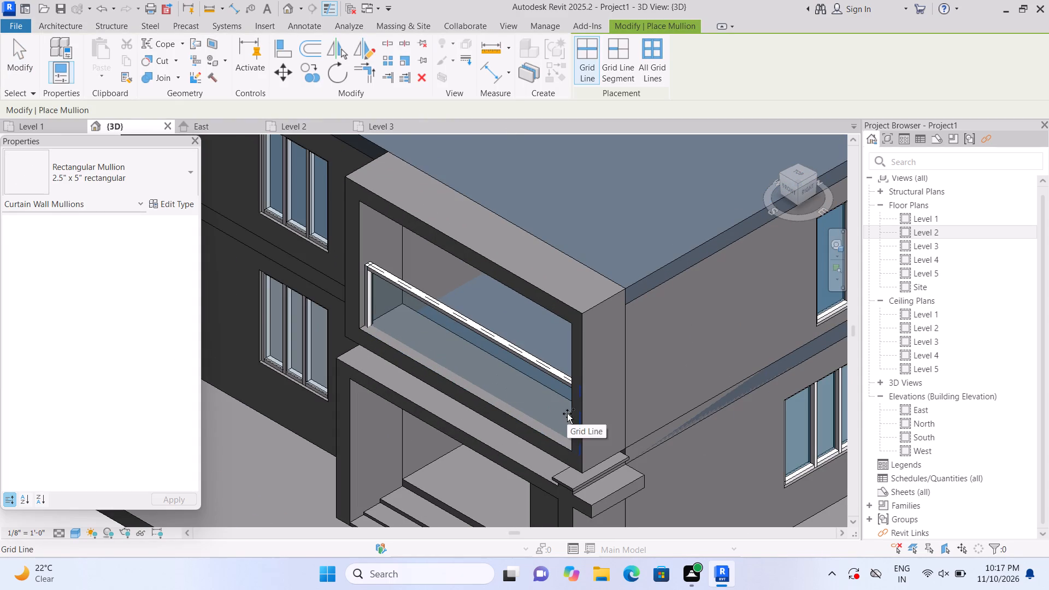
click(568, 414)
scroll(569, 410, down, 2)
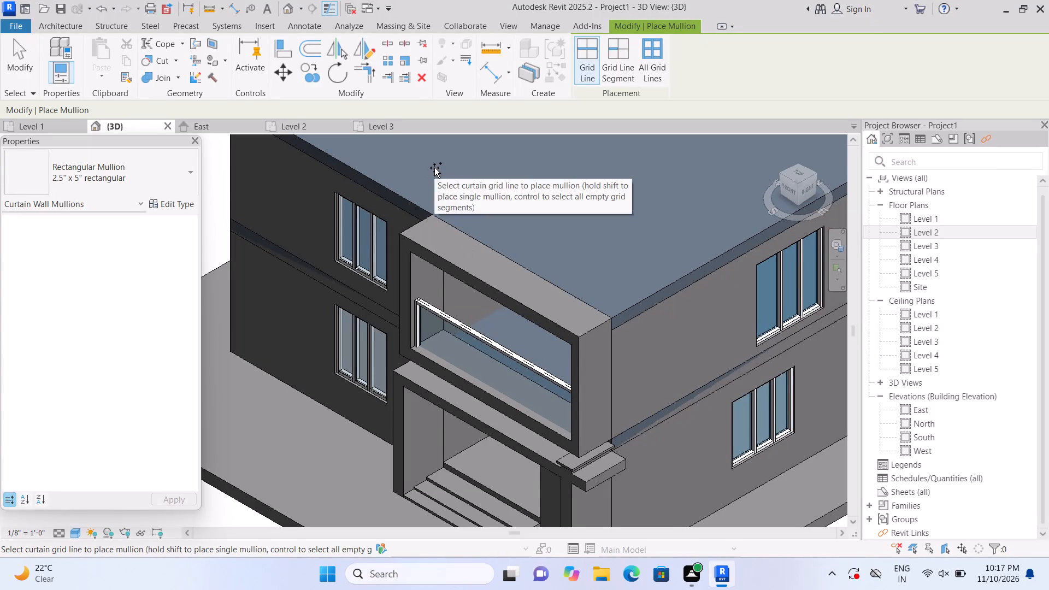
key(Escape)
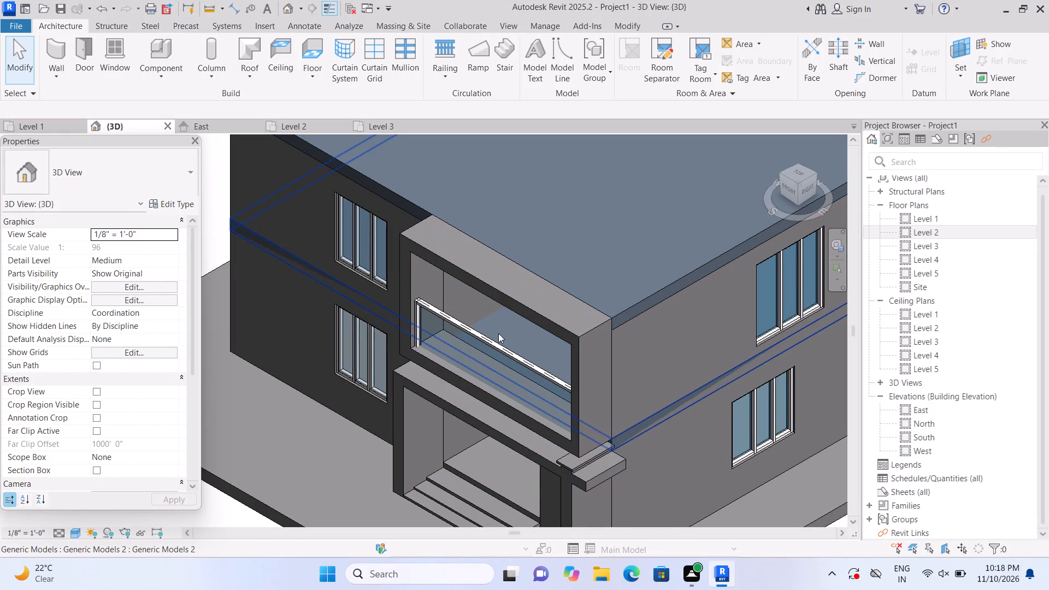
Open the in-place generic model of the entrance portal and projecting frame for editing.
click(515, 290)
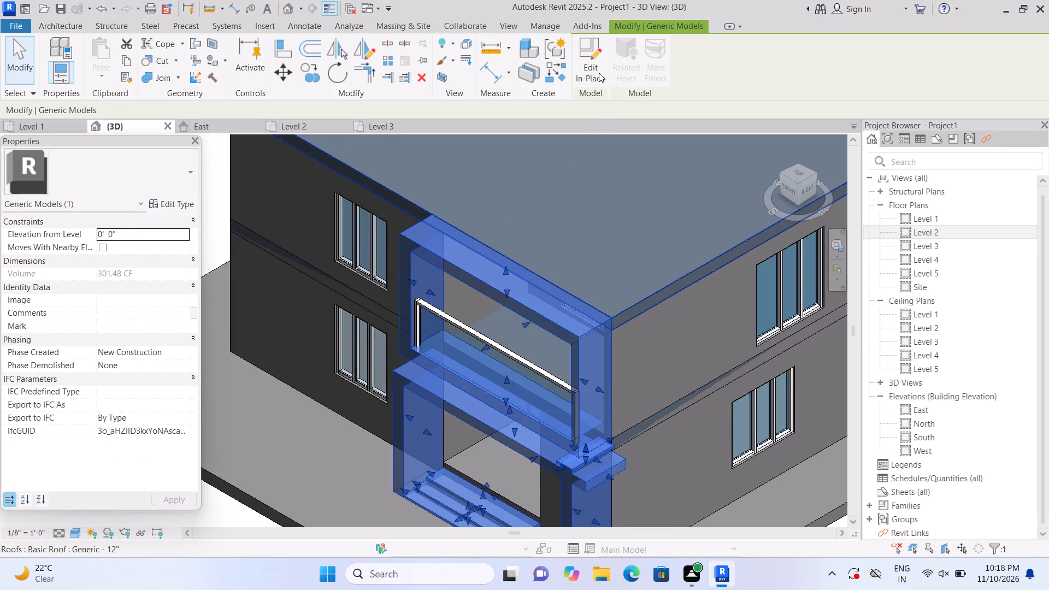
click(591, 68)
Examine the building's front facade and entrance from several angles.
scroll(591, 72, down, 4)
scroll(582, 311, down, 3)
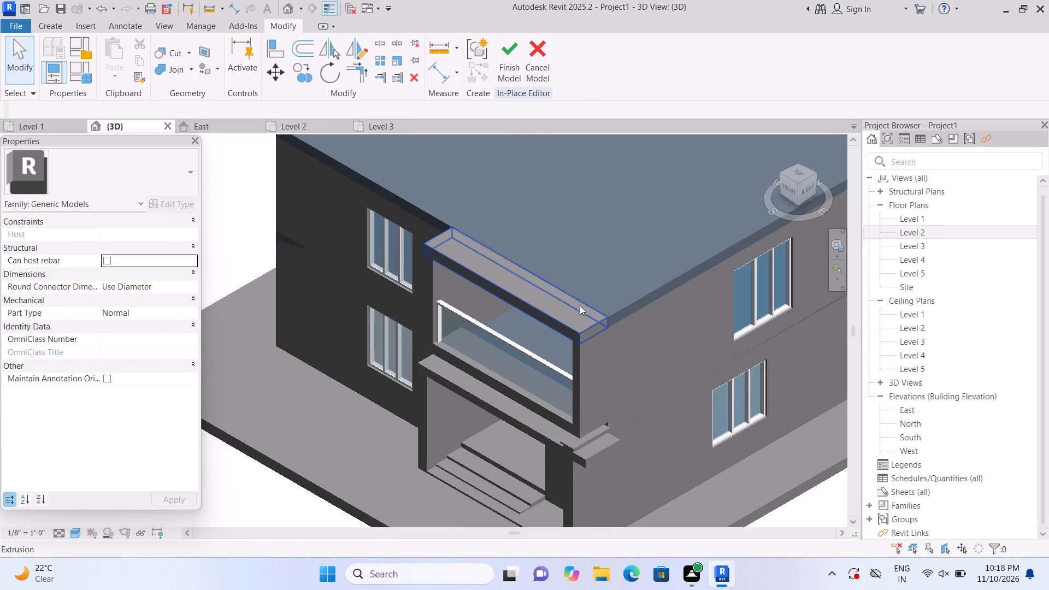
scroll(576, 295, down, 1)
shift+middle_drag(292, 508, 444, 518)
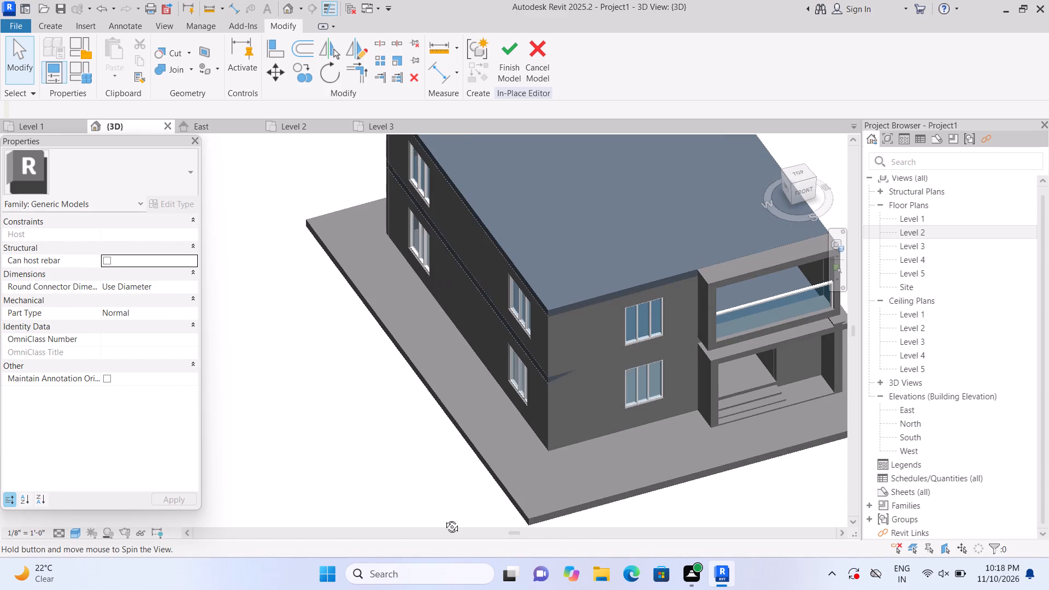
shift+middle_drag(444, 518, 268, 494)
scroll(279, 492, up, 1)
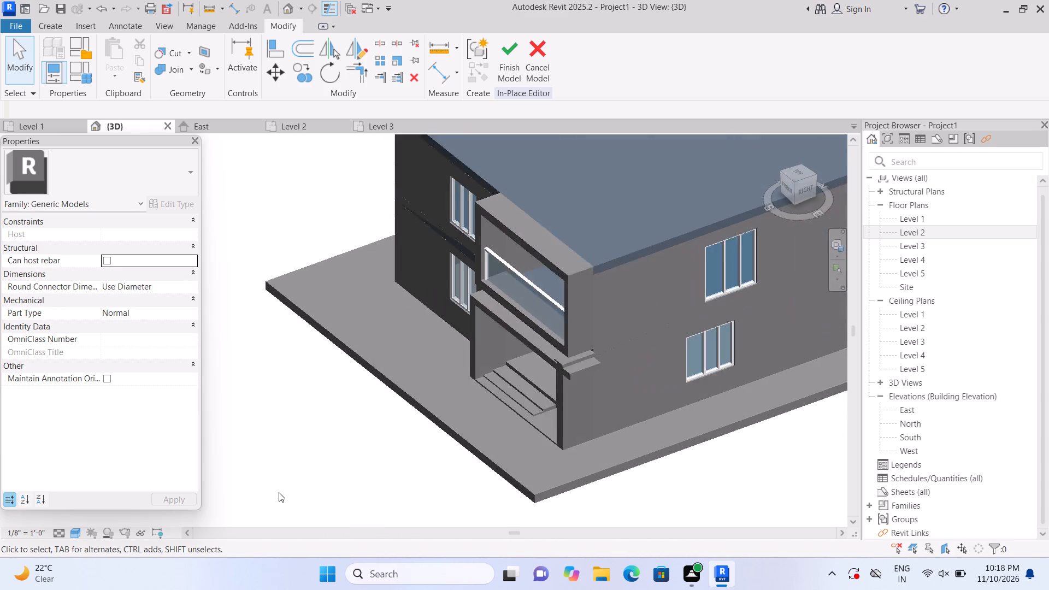
scroll(279, 492, up, 1)
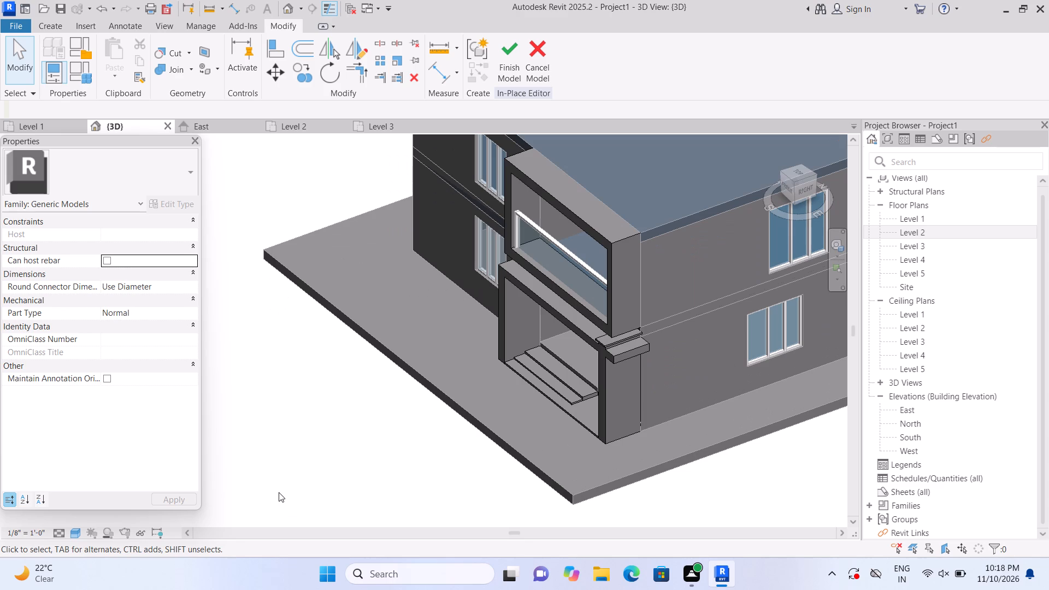
scroll(322, 526, down, 3)
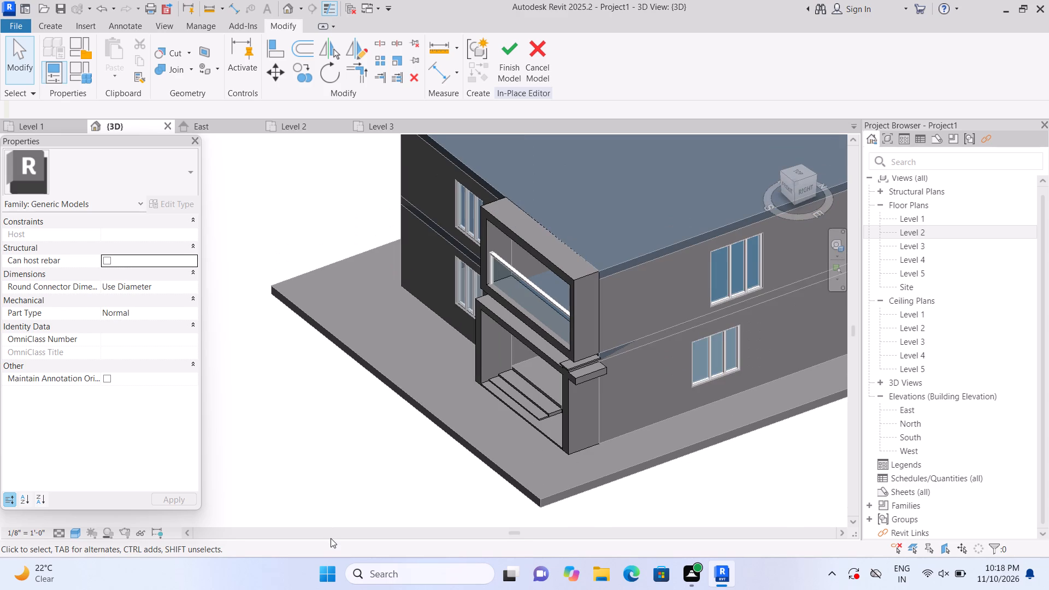
scroll(331, 538, down, 4)
scroll(332, 535, up, 2)
scroll(342, 515, down, 1)
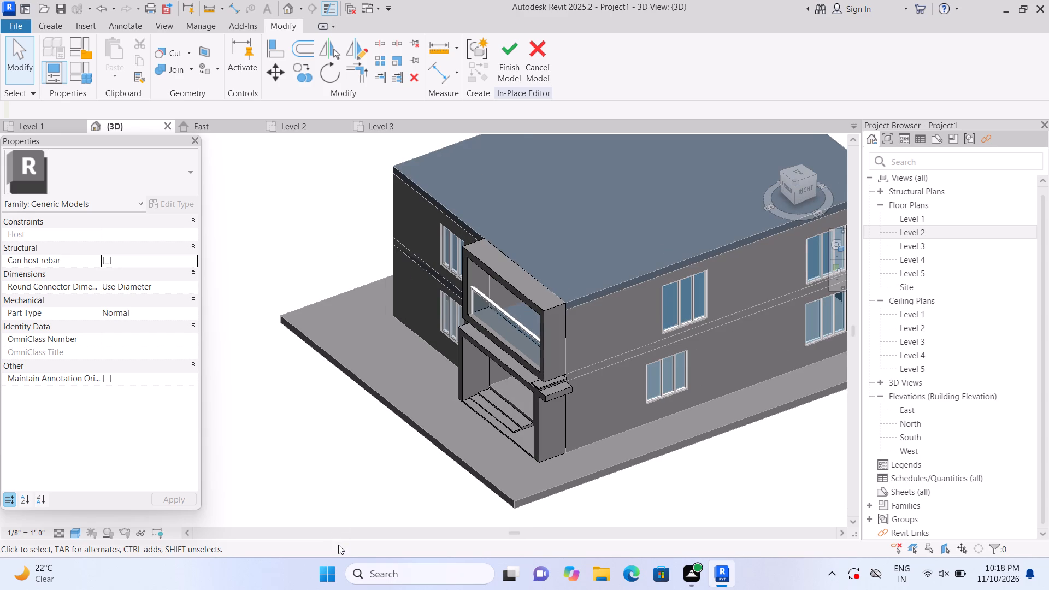
On the front wall's face, extrude a 21'-0" high rectangle beside the windows, from base slab to roof top, with 1'-0" depth.
click(789, 191)
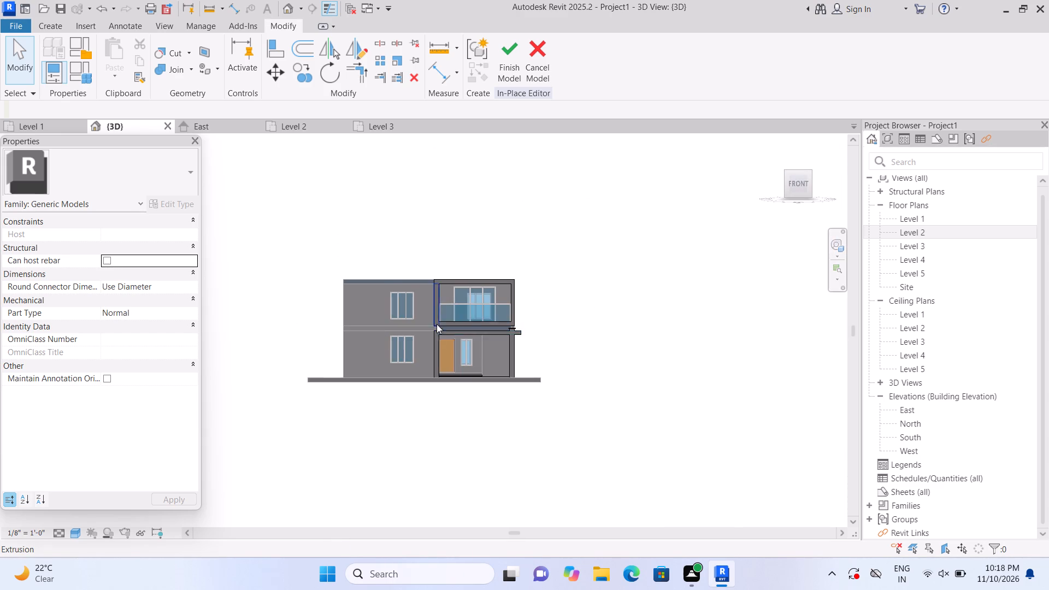
scroll(409, 334, up, 3)
scroll(325, 346, up, 2)
scroll(389, 318, up, 2)
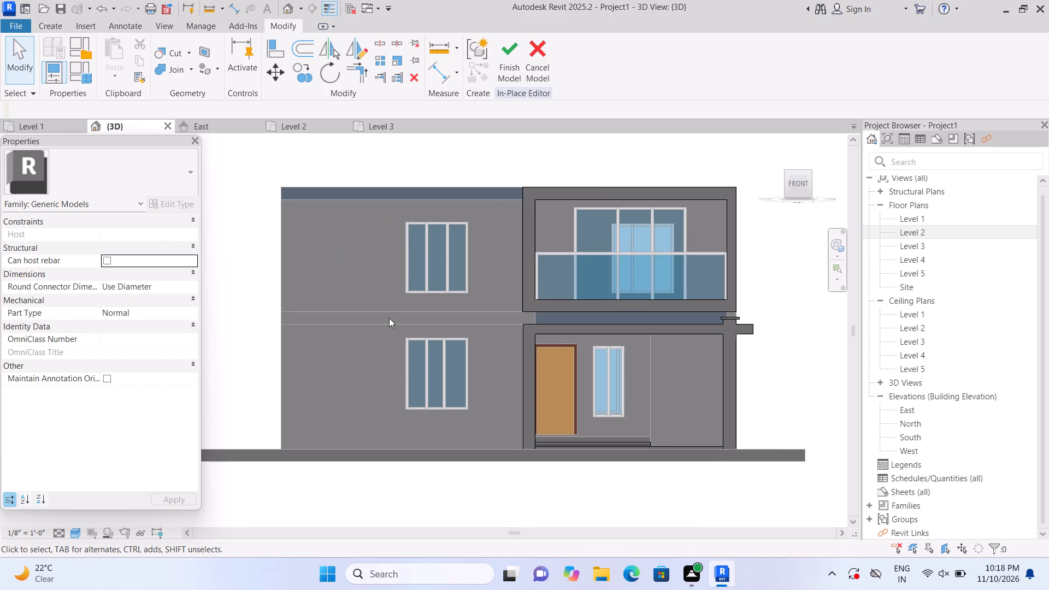
scroll(389, 318, up, 1)
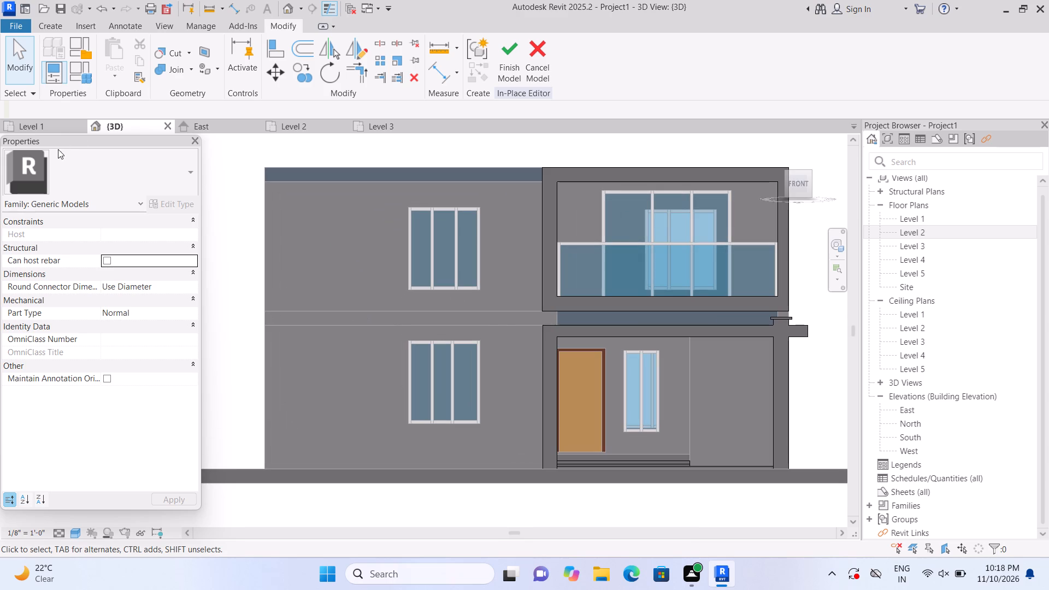
click(51, 25)
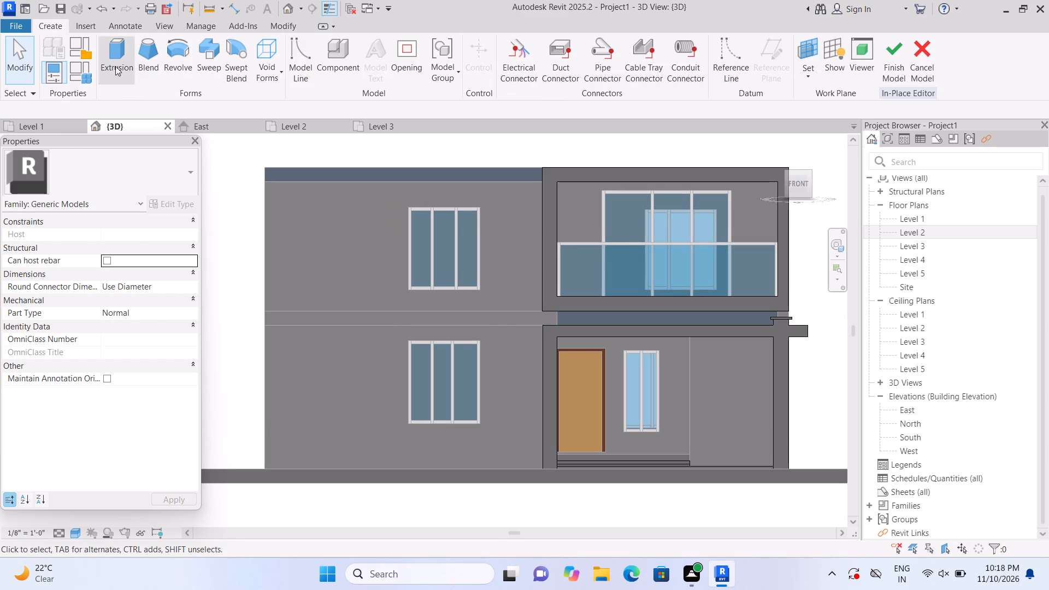
click(116, 67)
double_click(710, 83)
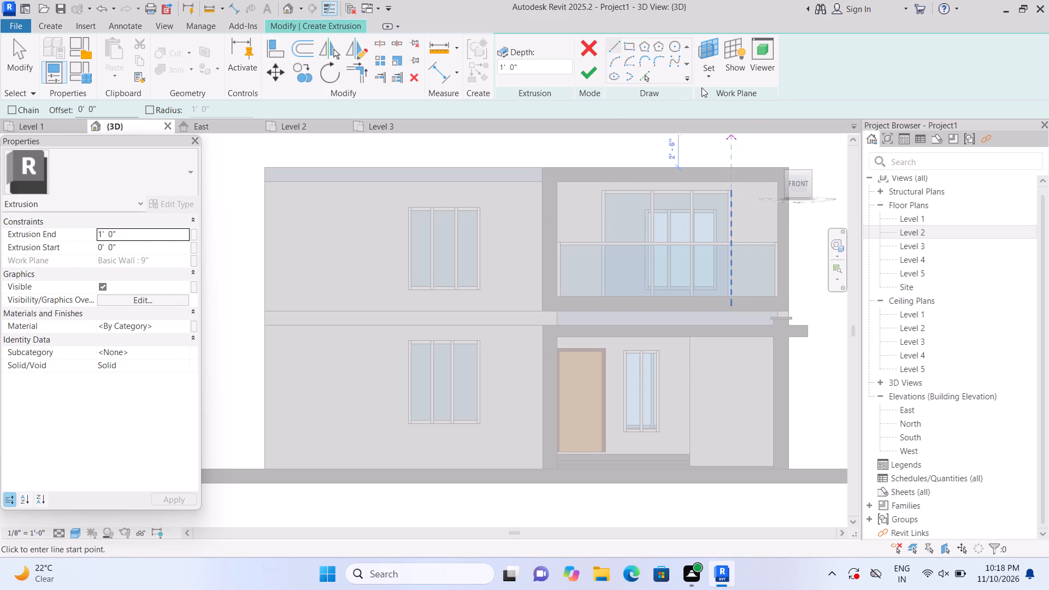
click(712, 75)
click(723, 133)
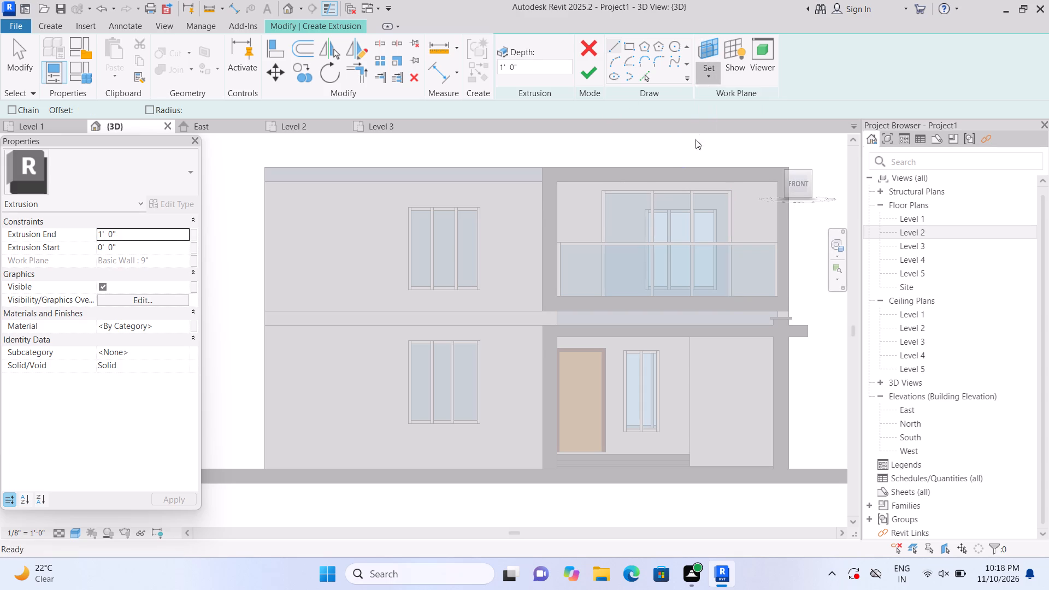
click(348, 253)
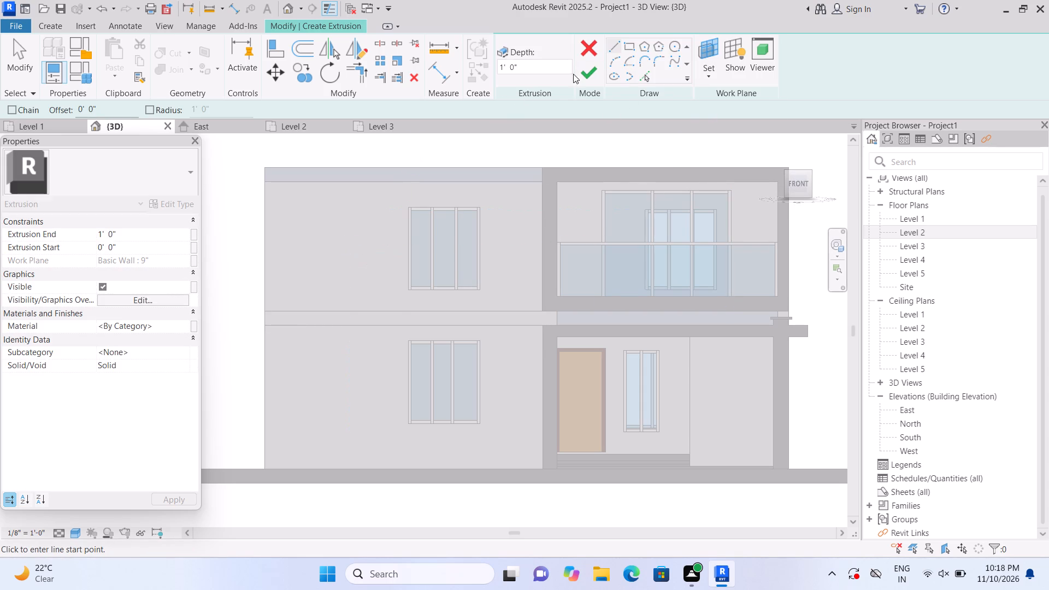
click(629, 43)
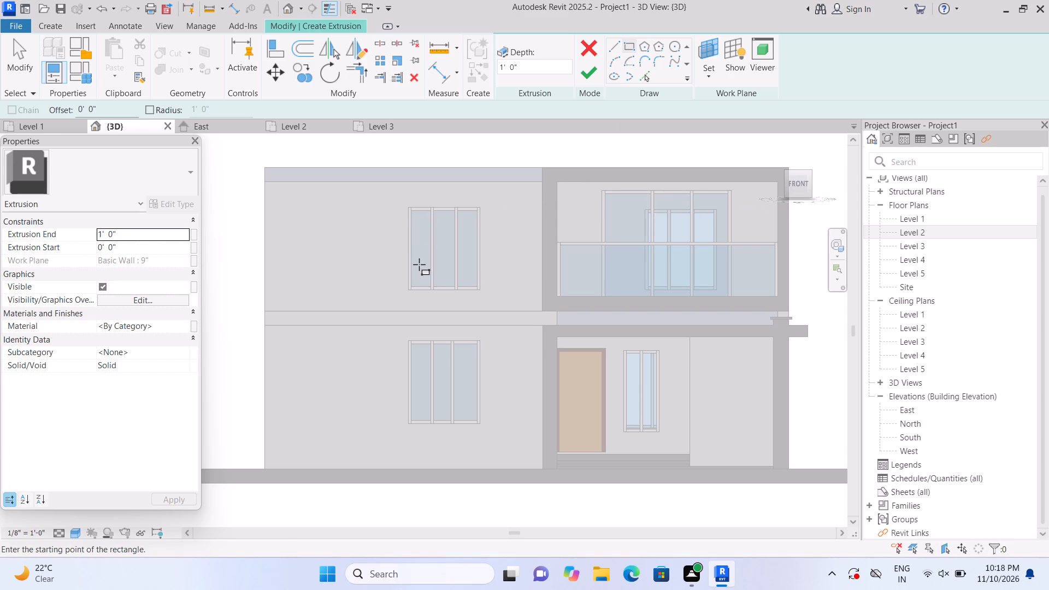
scroll(419, 264, up, 1)
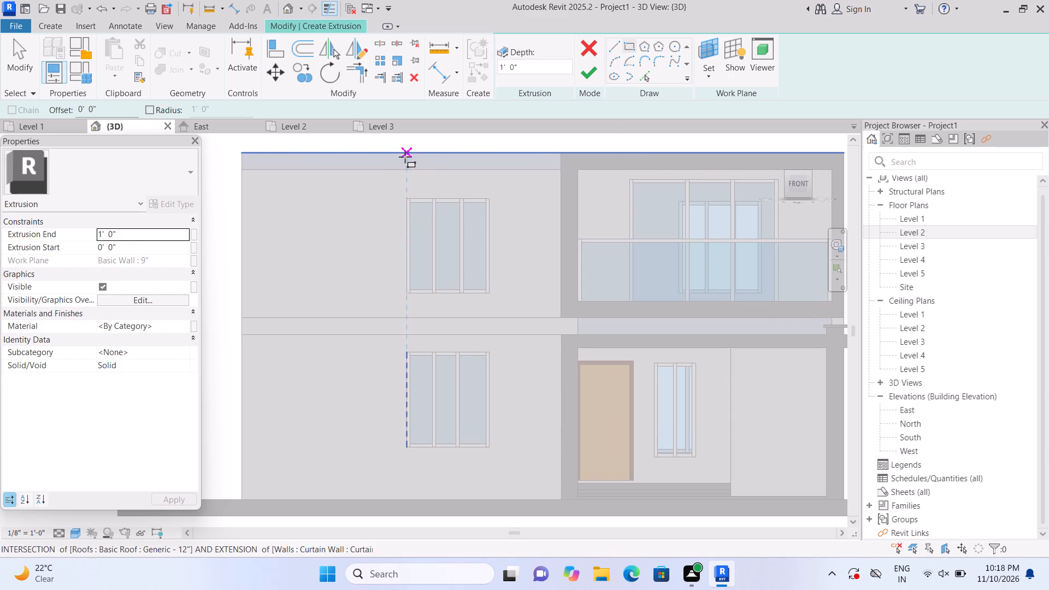
click(406, 152)
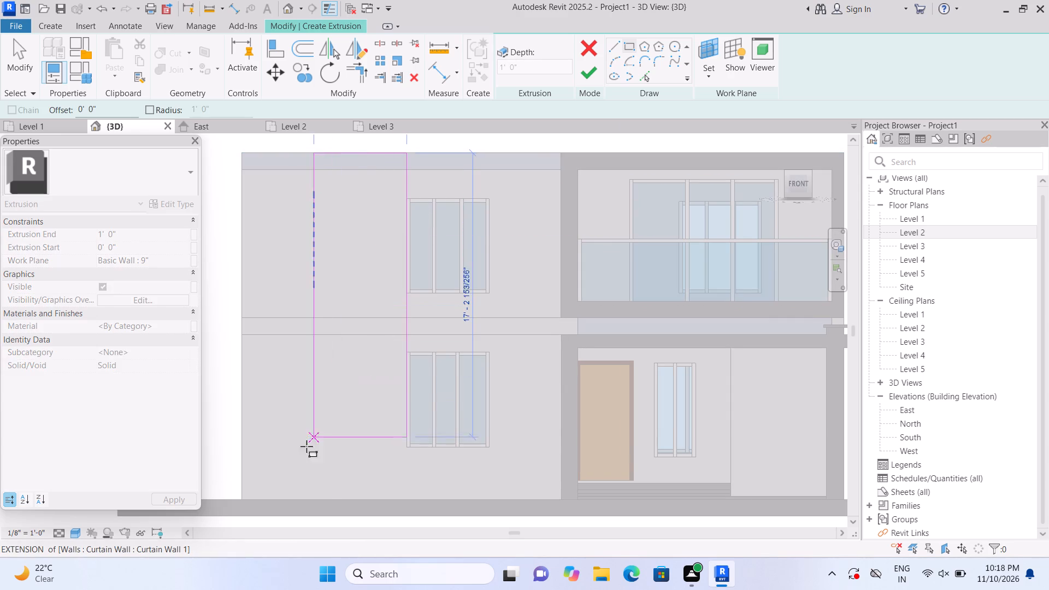
double_click(273, 499)
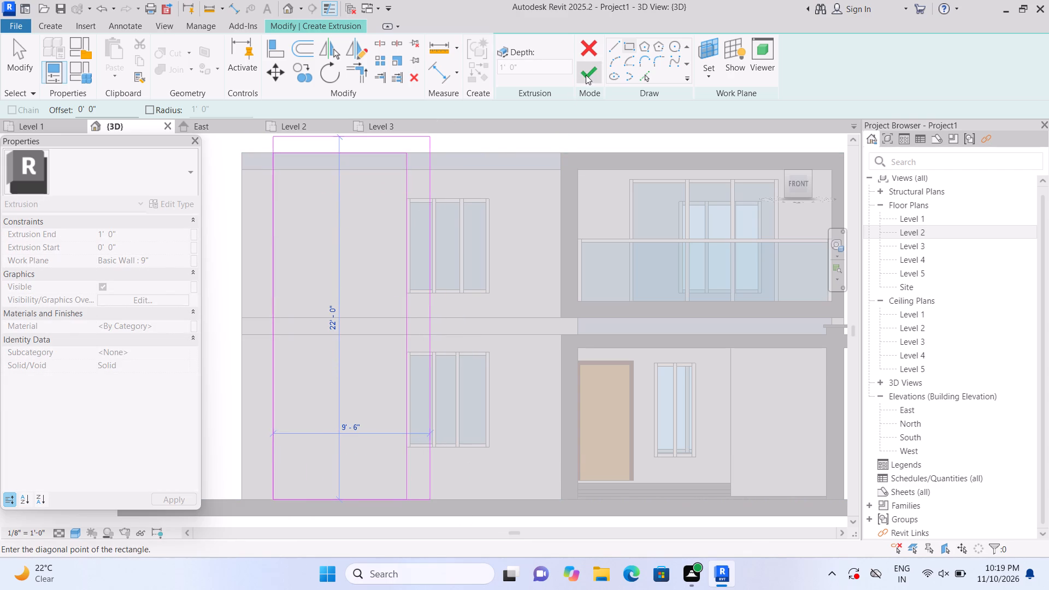
click(586, 75)
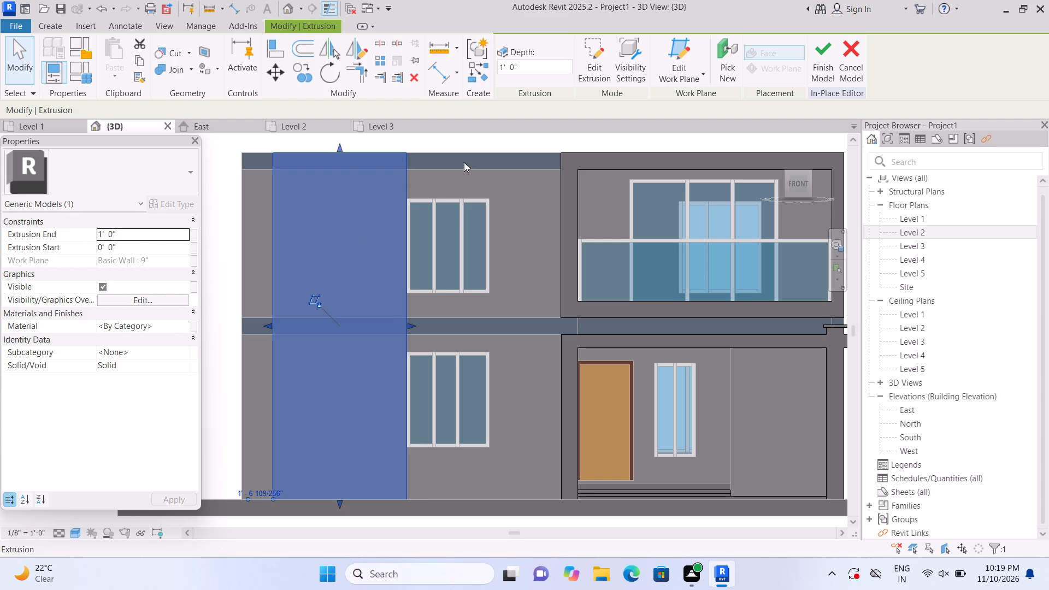
Stretch the top of the new front wall extrusion upward so it rises above the roof edge.
middle_drag(464, 146, 503, 238)
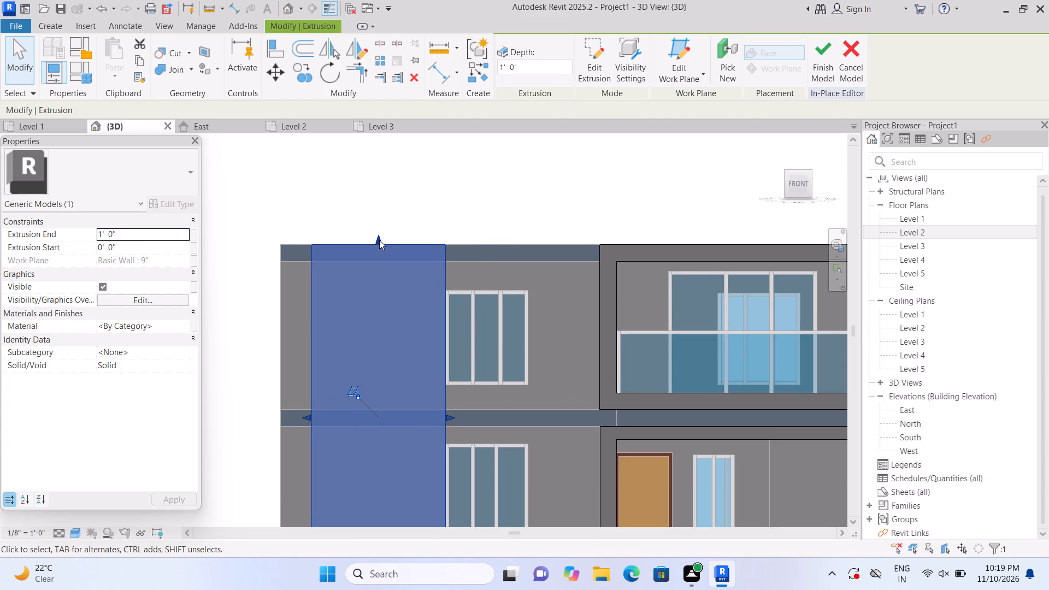
drag(378, 240, 388, 189)
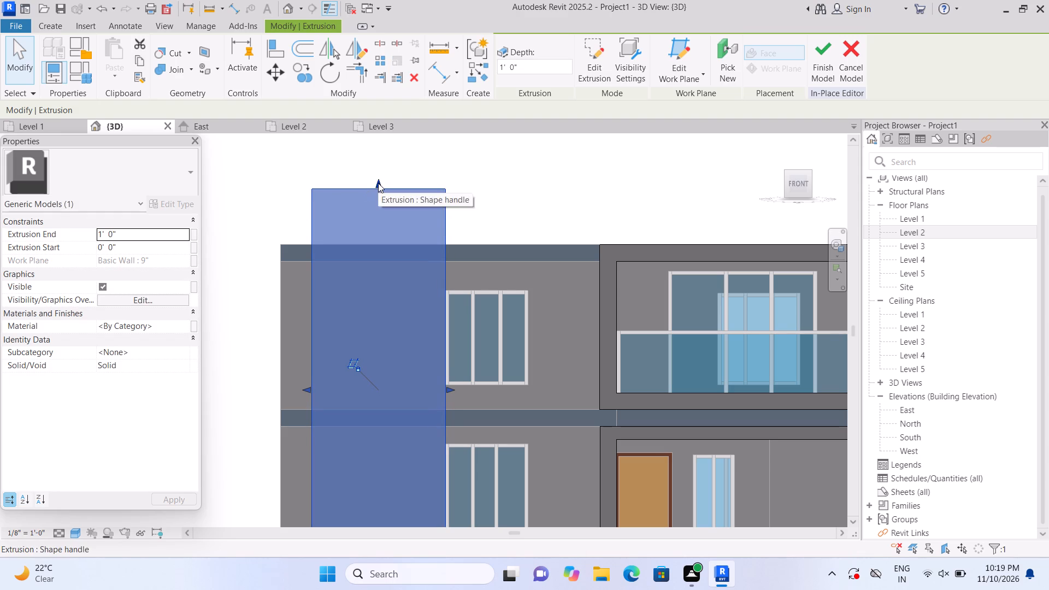
drag(378, 183, 379, 175)
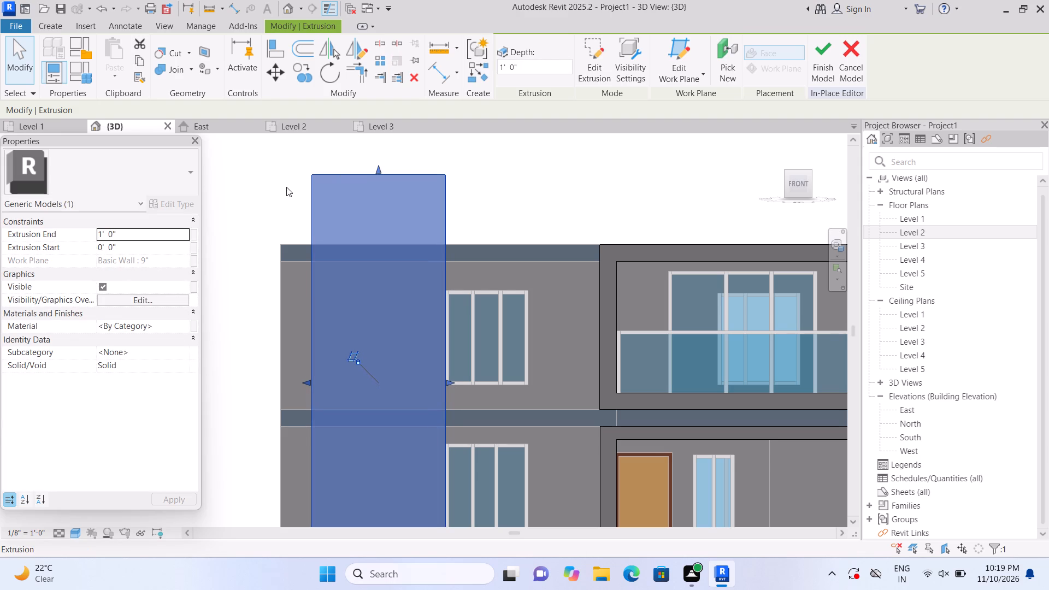
click(286, 187)
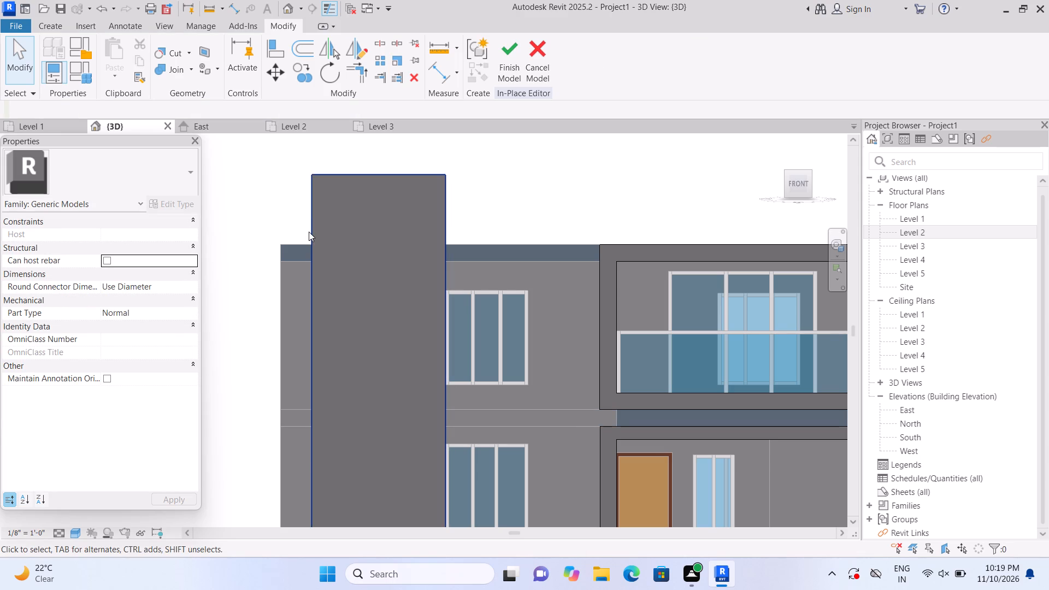
click(345, 191)
click(379, 169)
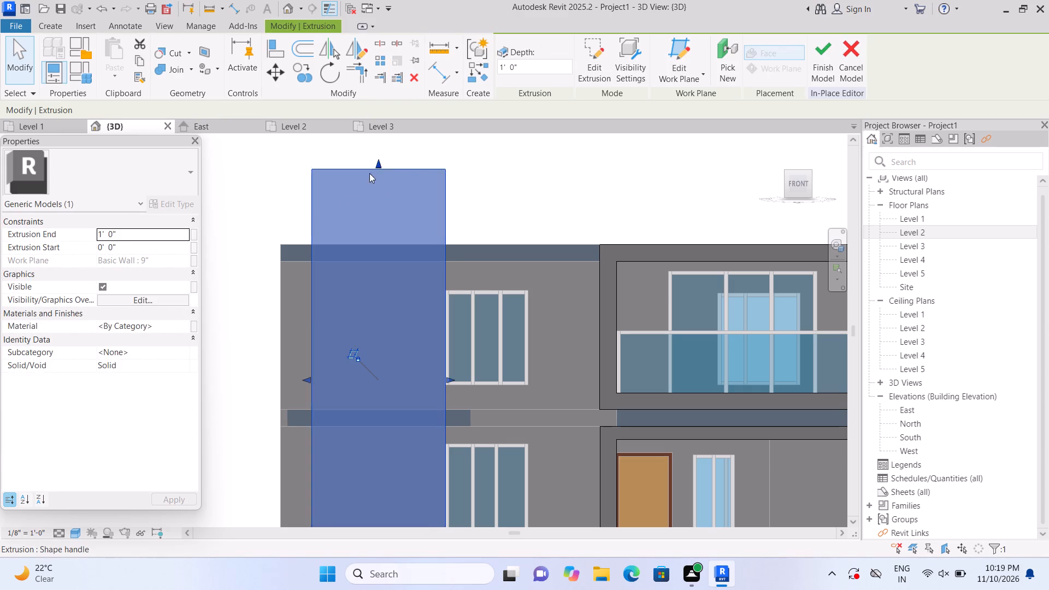
click(293, 208)
Set the tall front extrusion's Extrusion End to 2' 5" and return to the home 3D view.
click(357, 209)
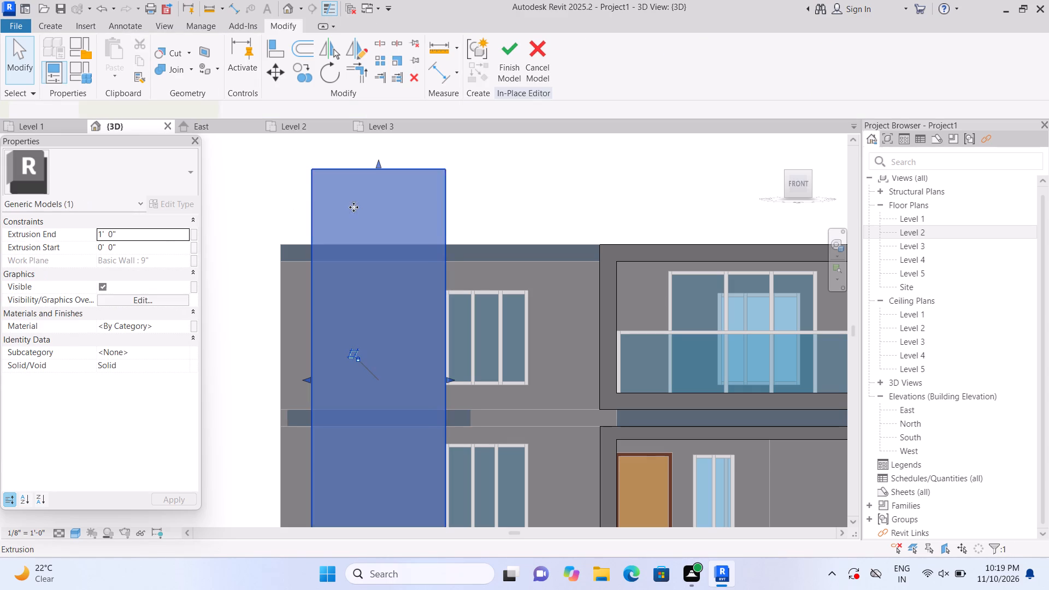
click(164, 234)
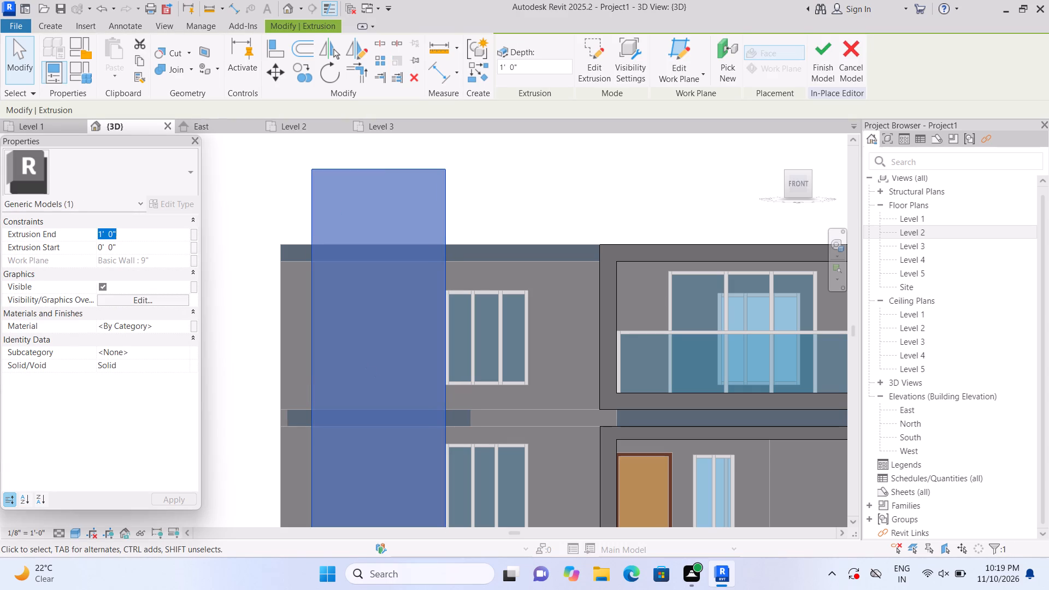
key(BackSpace)
text(2')
text(5")
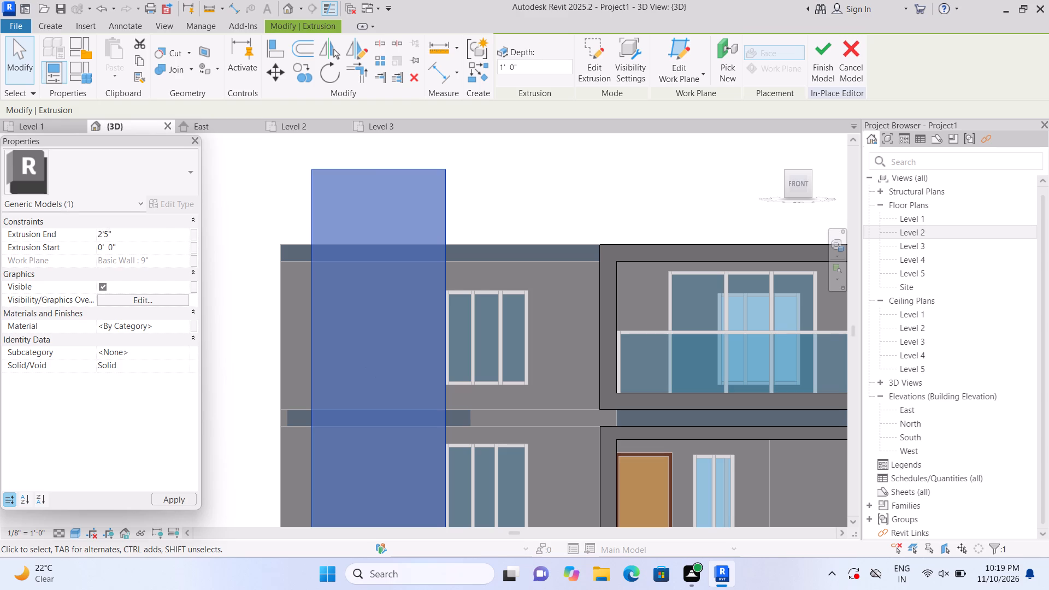
key(Return)
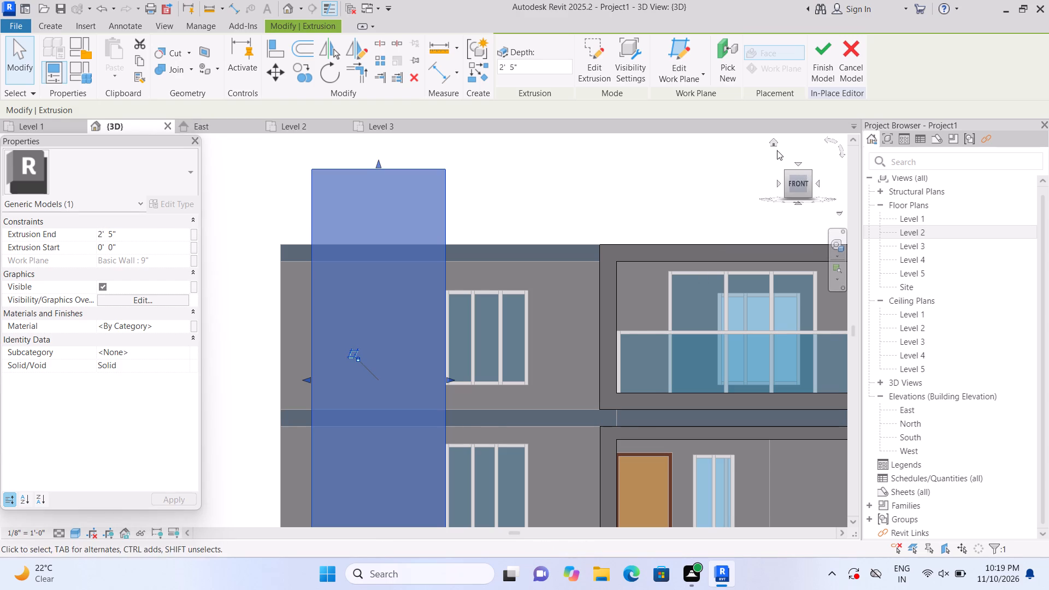
click(774, 143)
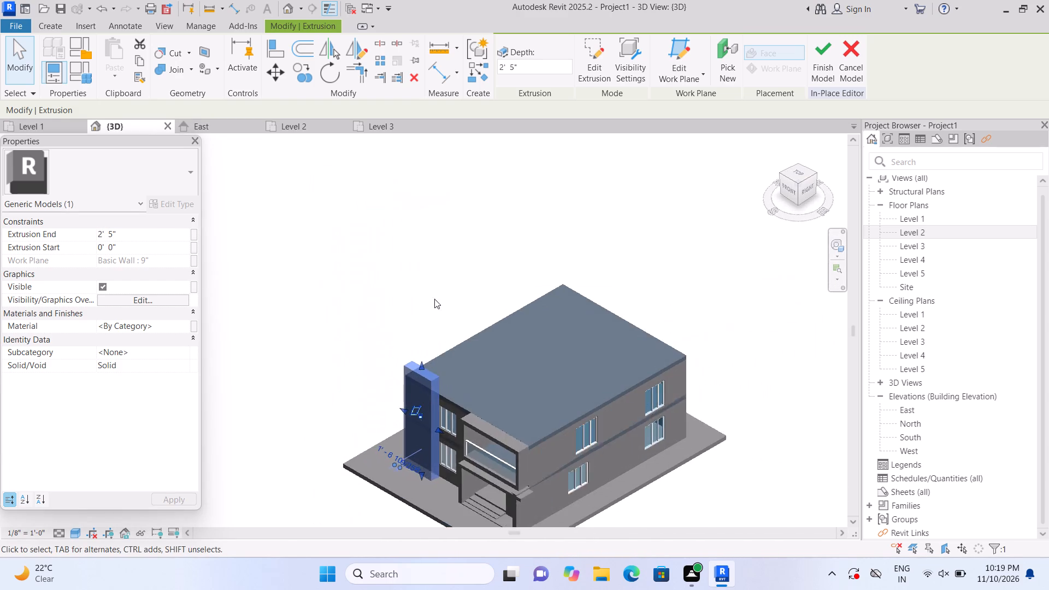
Start a void extrusion using the front face of the tall projecting block as its work plane.
click(238, 270)
scroll(241, 316, up, 1)
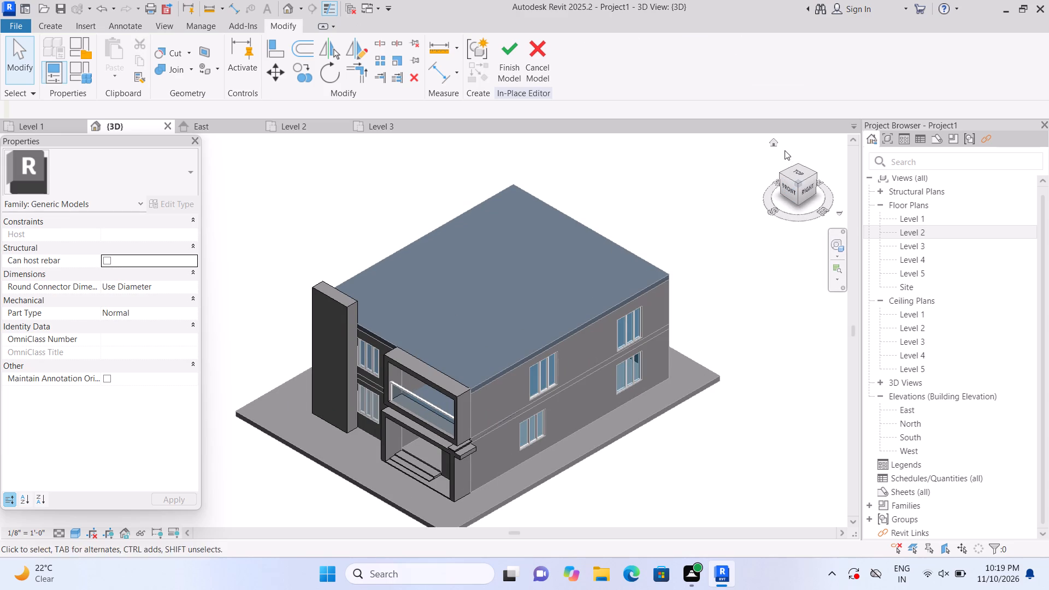
click(787, 188)
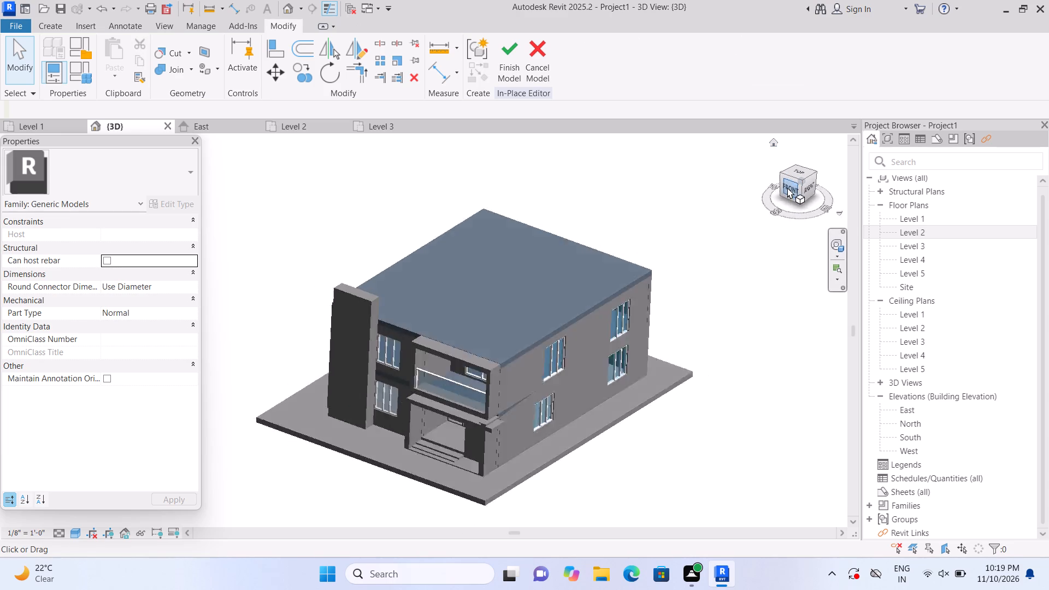
click(774, 141)
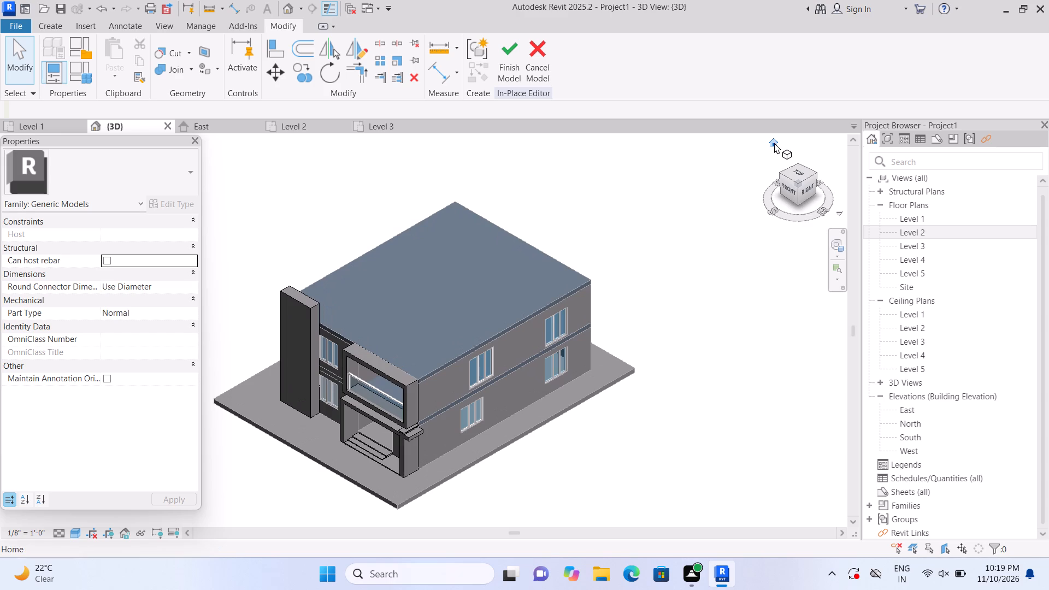
click(793, 191)
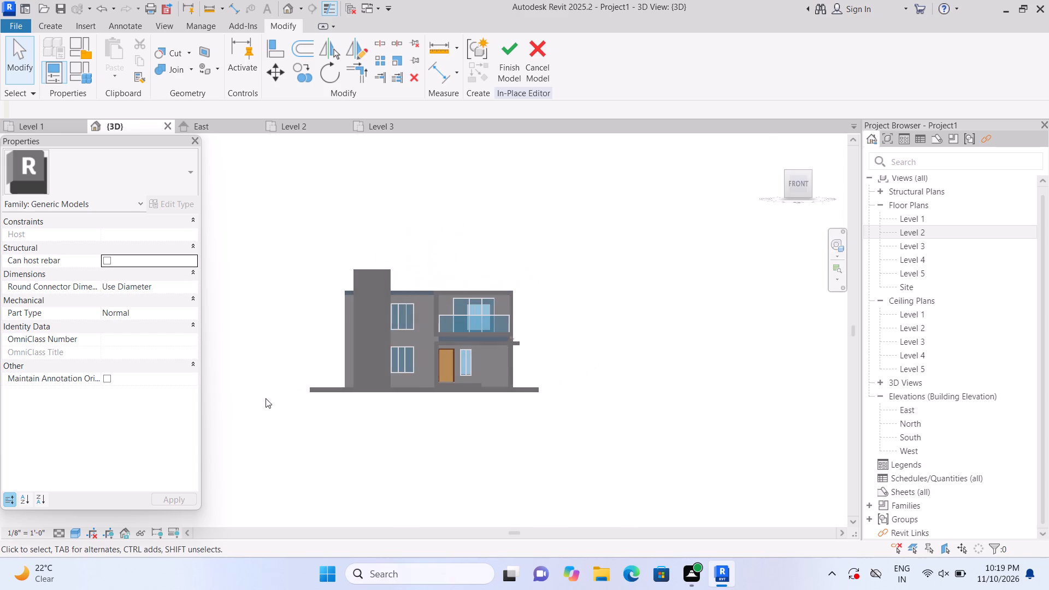
scroll(339, 343, up, 4)
scroll(379, 314, up, 1)
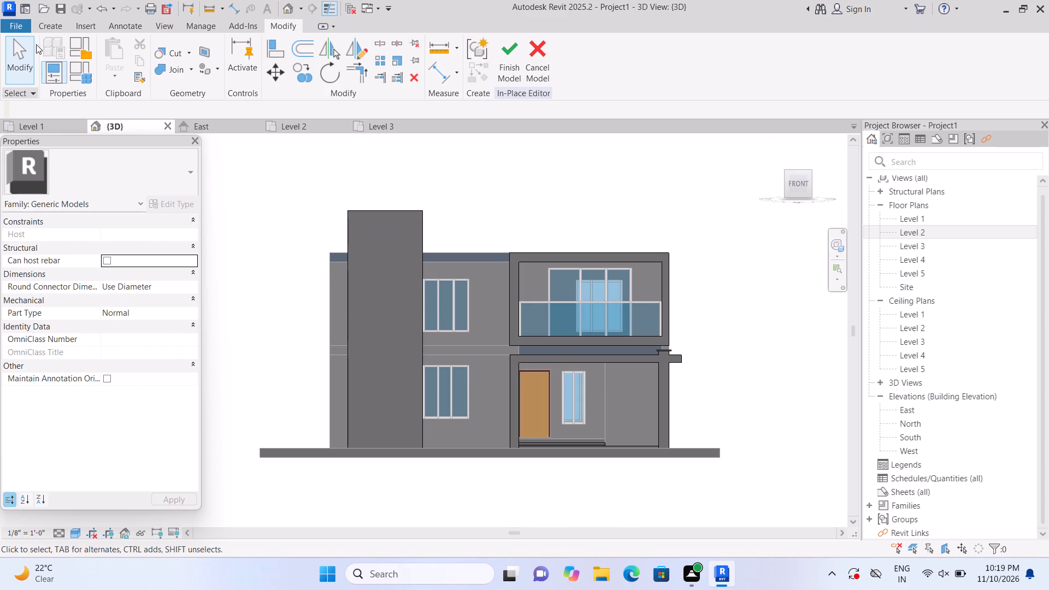
click(54, 25)
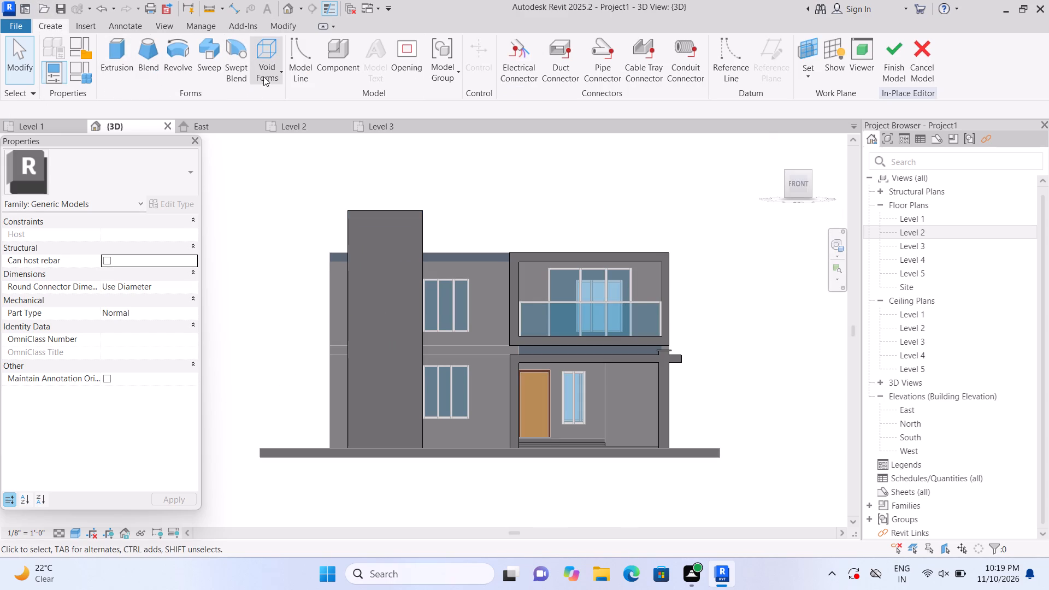
click(279, 69)
click(284, 95)
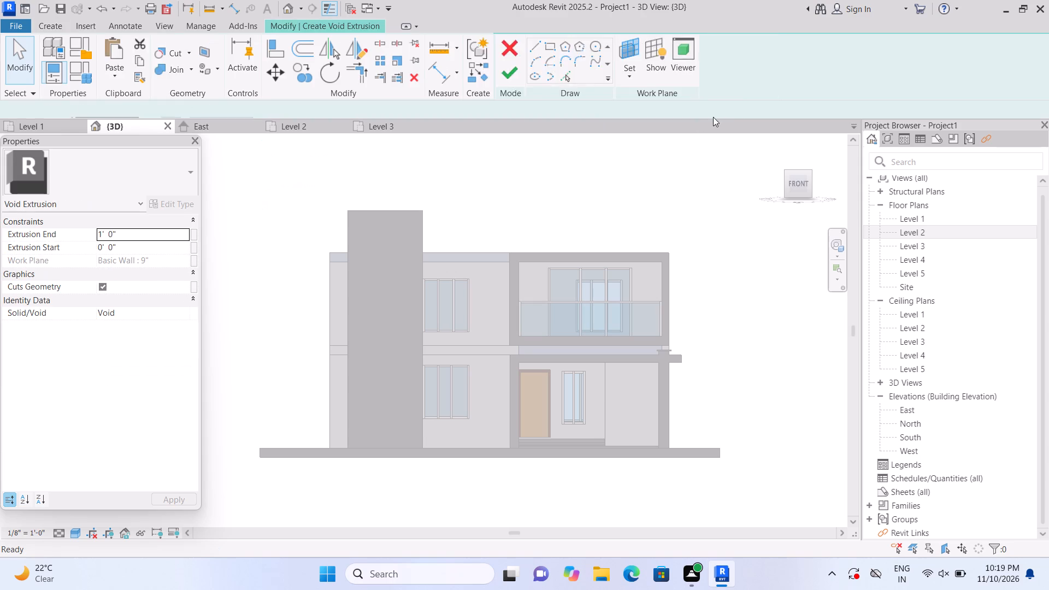
click(705, 81)
click(715, 121)
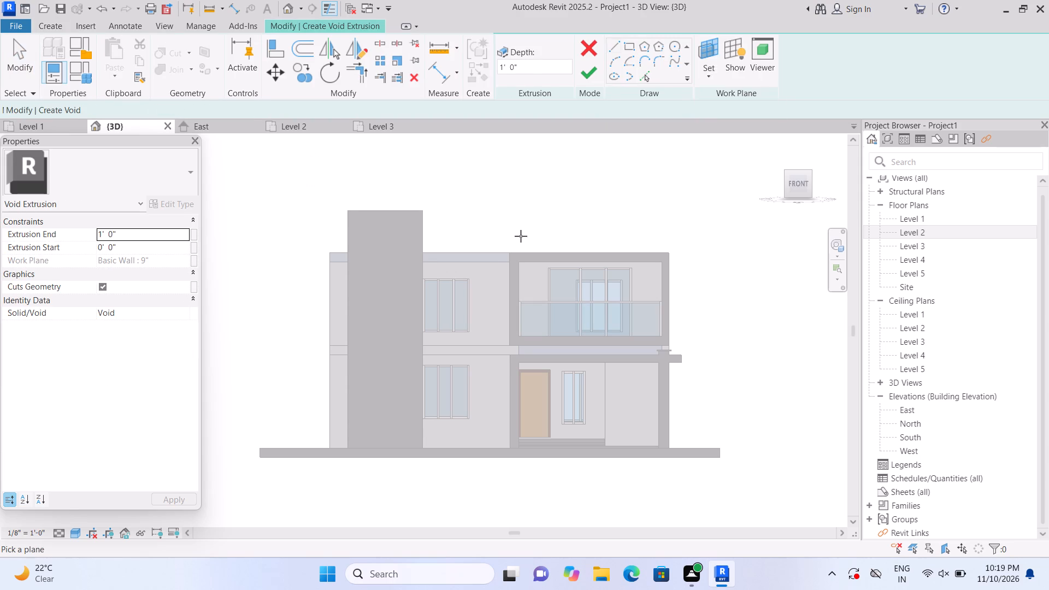
scroll(502, 243, up, 1)
click(399, 264)
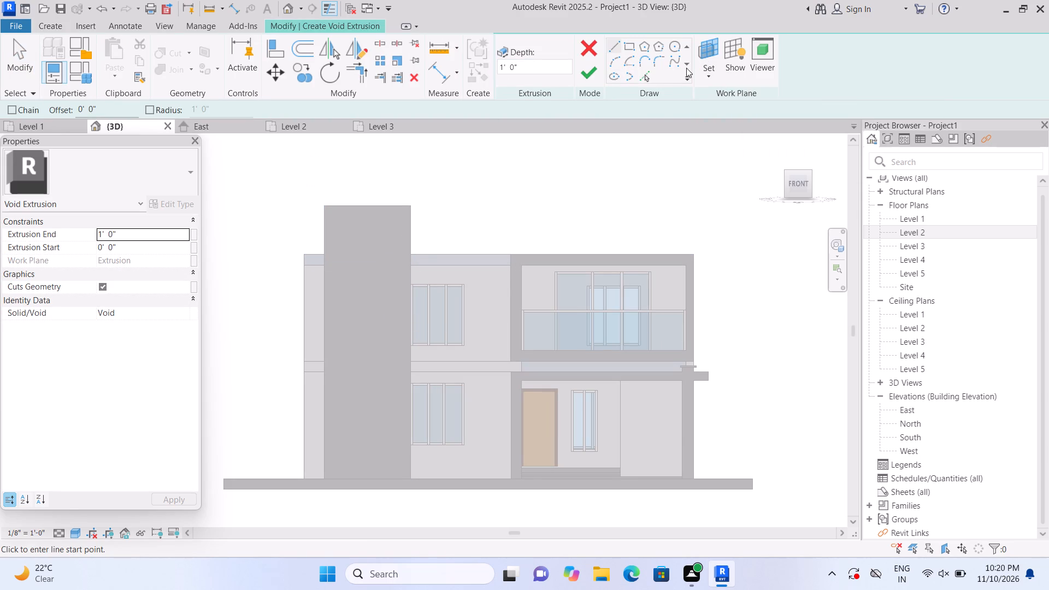
With a 2" offset, sketch a void rectangle about 5'-6" wide by 23'-9" high inside the tall block's front face and finish it.
click(631, 50)
click(101, 109)
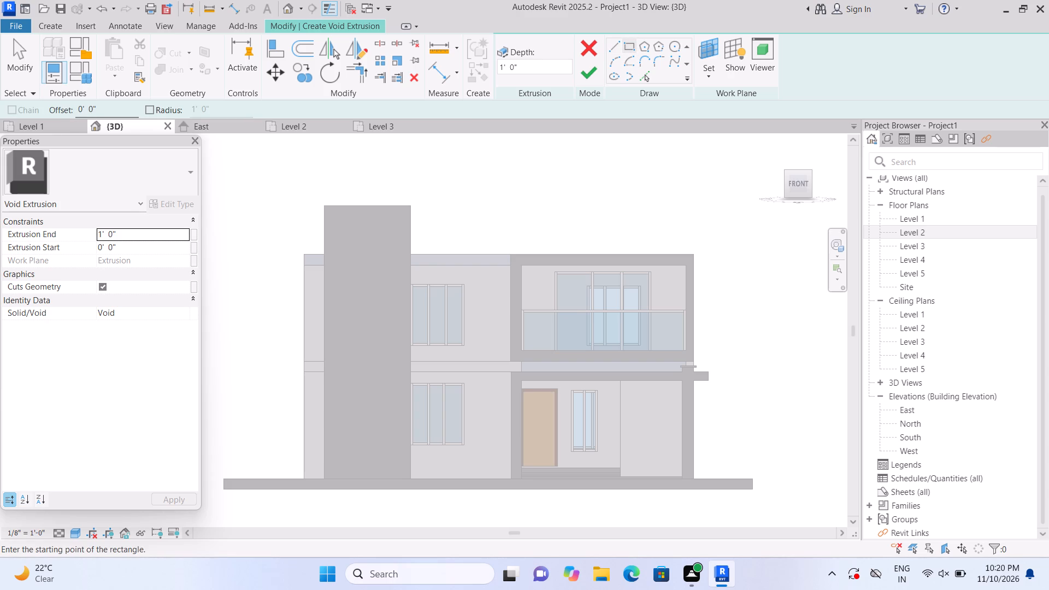
key(BackSpace)
key(BackSpace)
key(BackSpace)
key(BackSpace)
key(BackSpace)
key(BackSpace)
key(BackSpace)
key(BackSpace)
key(BackSpace)
key(BackSpace)
key(BackSpace)
key(BackSpace)
key(BackSpace)
key(2)
key(shift+quotedbl)
key(Return)
scroll(391, 311, up, 1)
middle_drag(416, 292, 434, 267)
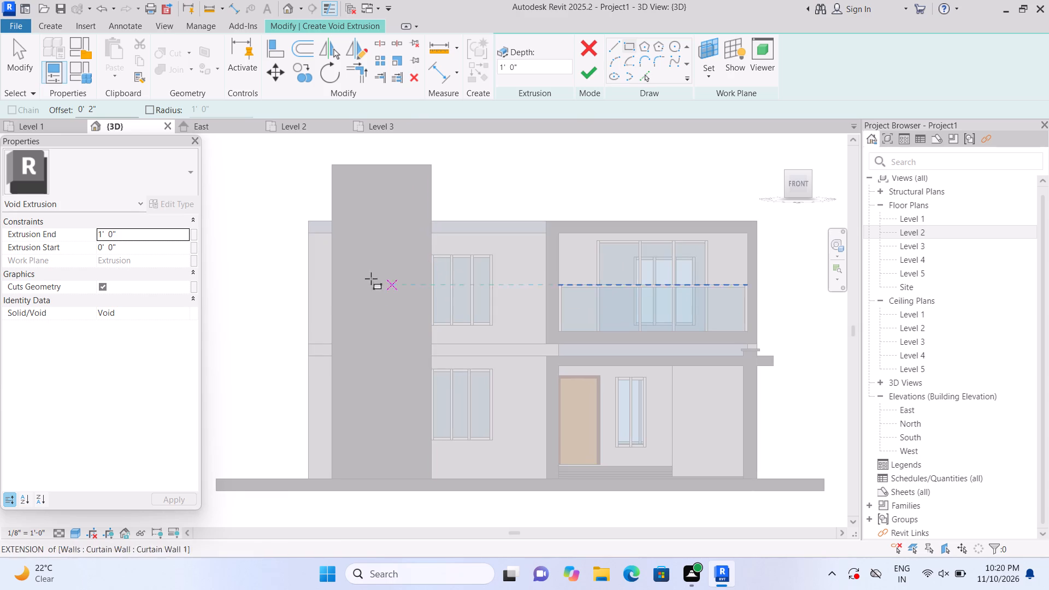
click(347, 181)
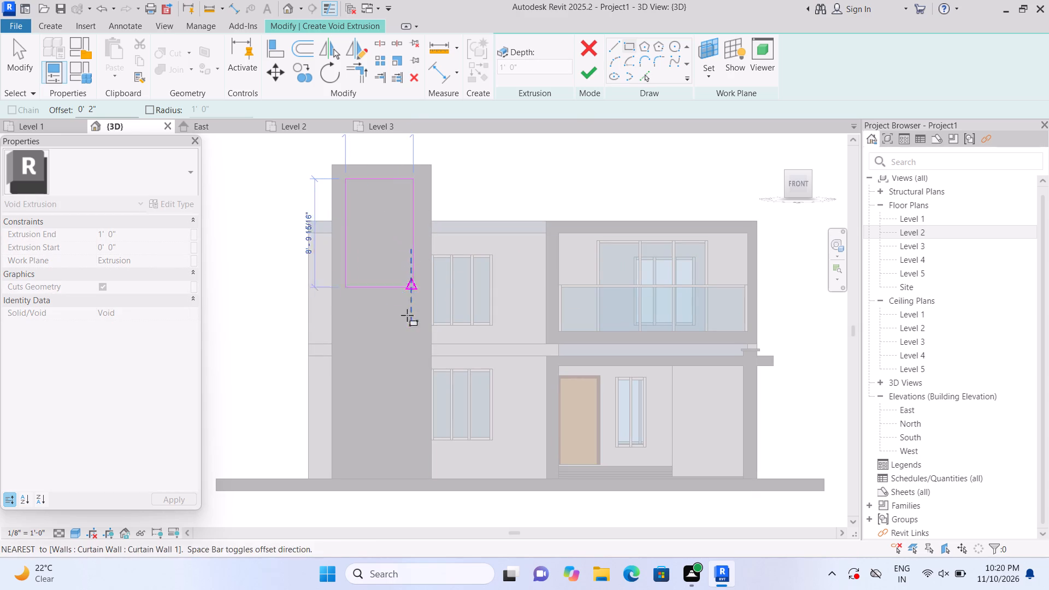
click(415, 468)
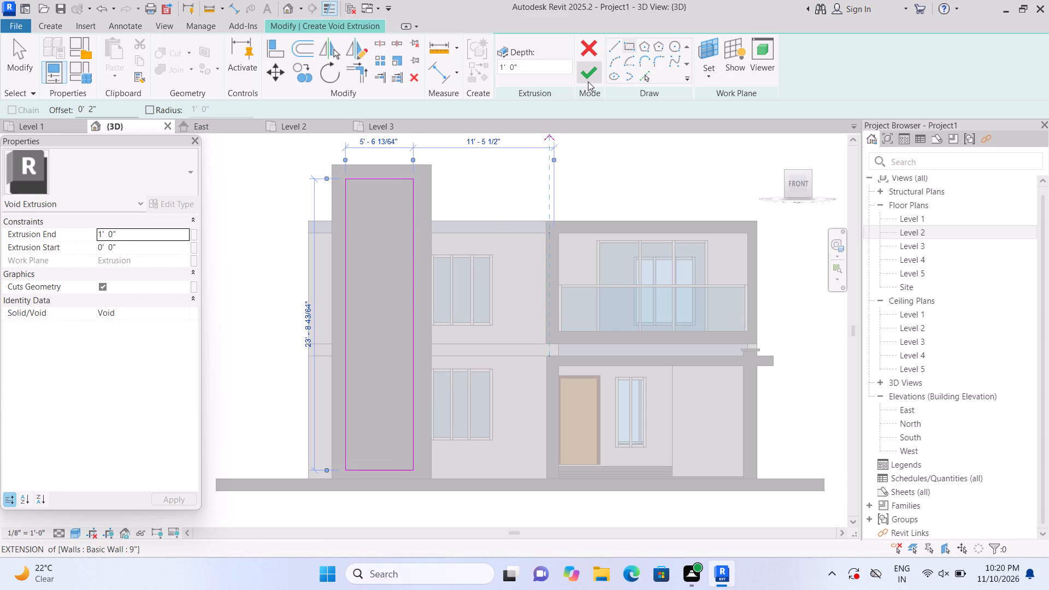
click(588, 80)
click(589, 141)
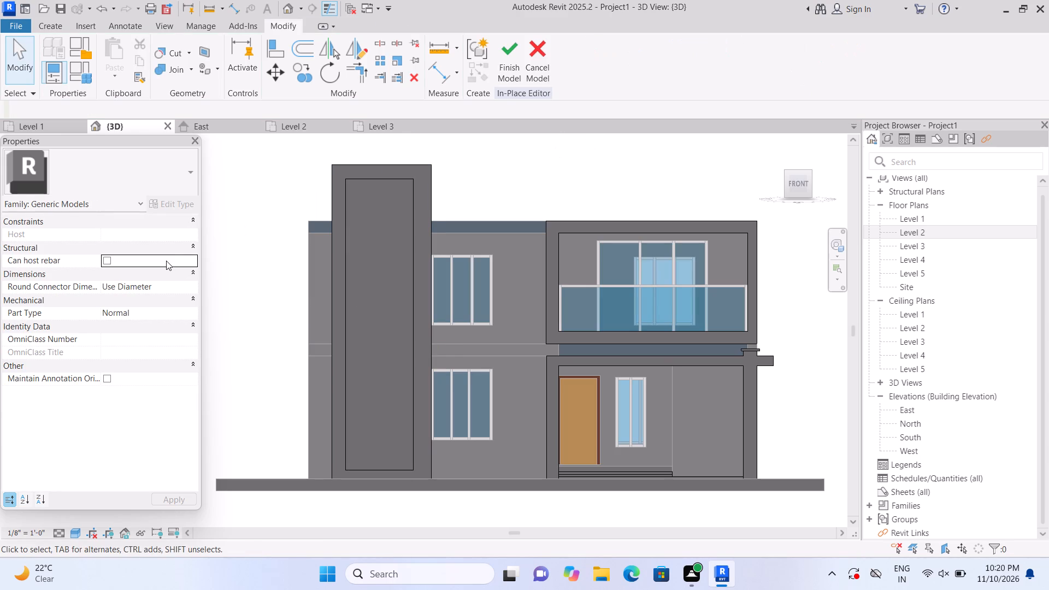
Set the Extrusion End of the tall block's rectangular void to 1' 5".
click(350, 231)
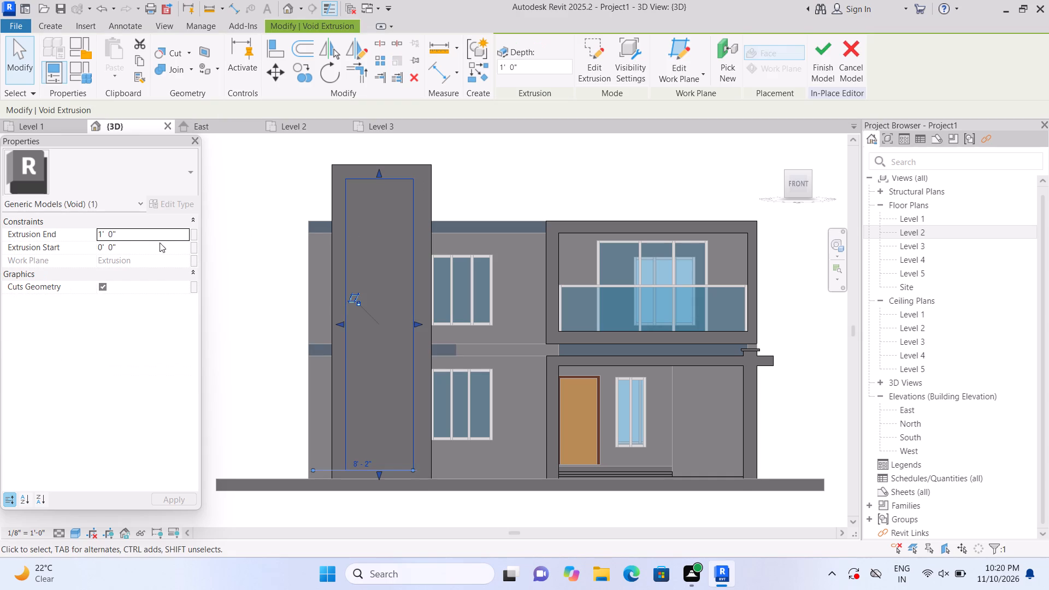
click(163, 236)
key(BackSpace)
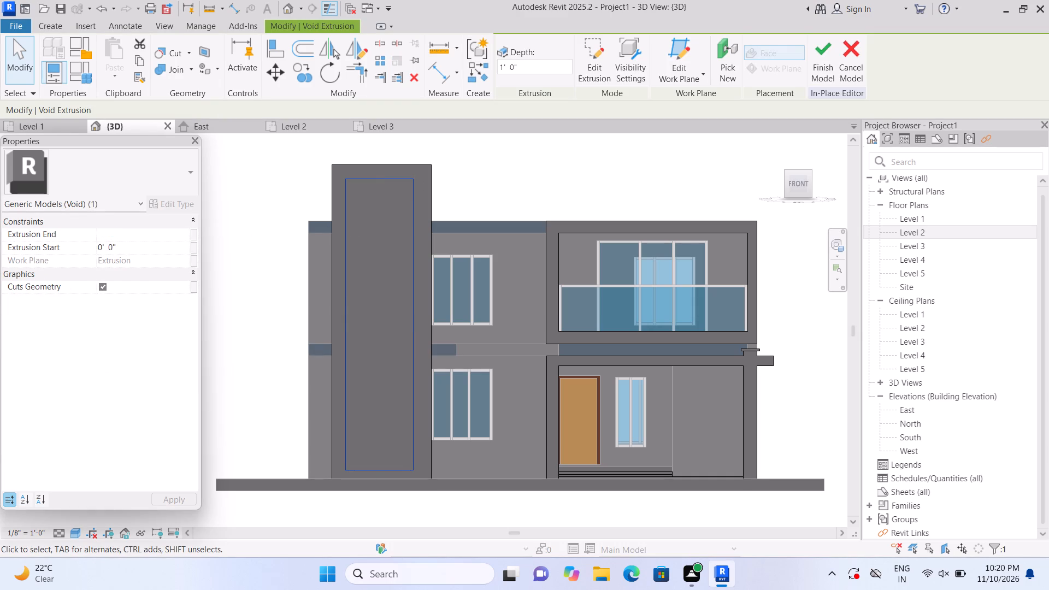
text(1'5")
key(Return)
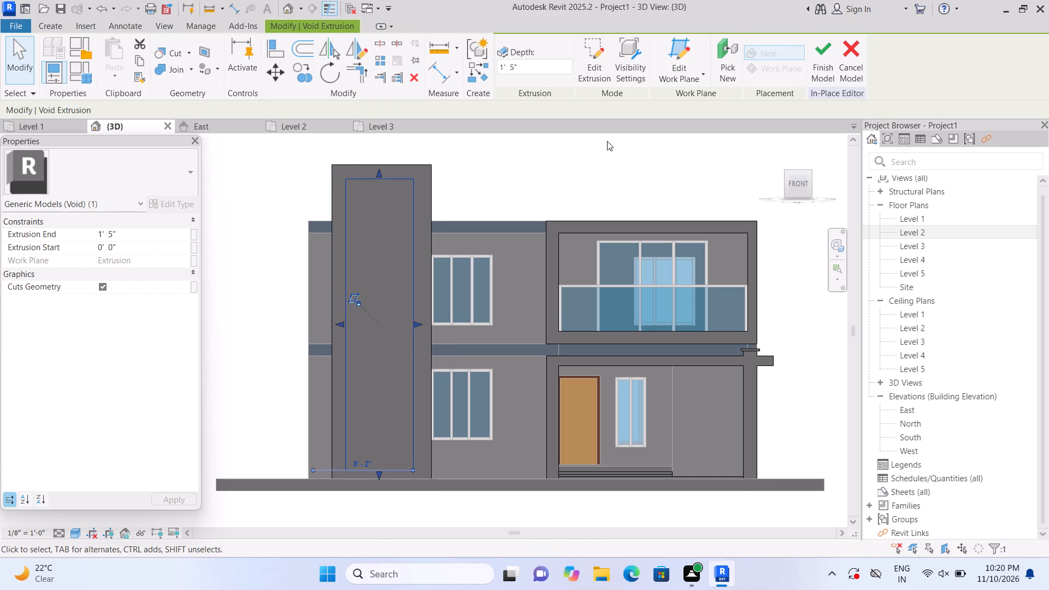
click(606, 151)
Set the tall front block's solid Extrusion End to 2' 0".
click(773, 141)
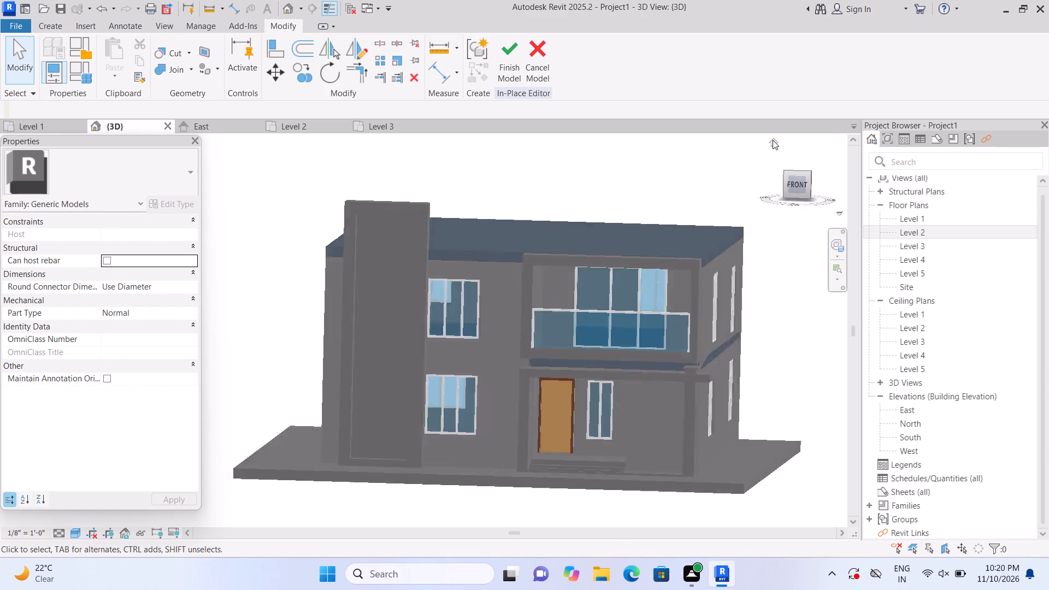
scroll(307, 428, up, 1)
scroll(247, 369, up, 5)
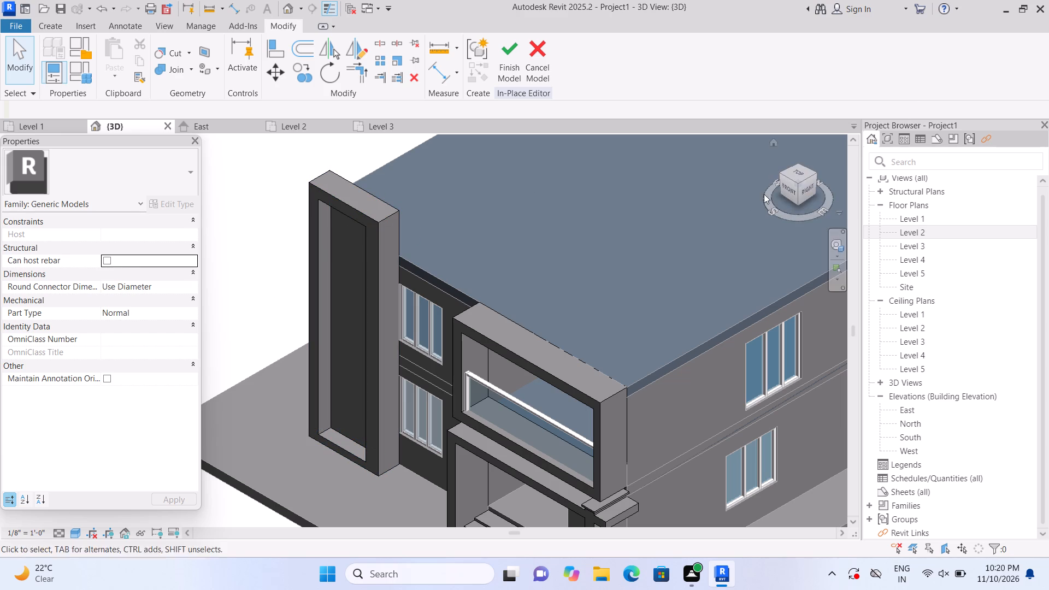
click(786, 190)
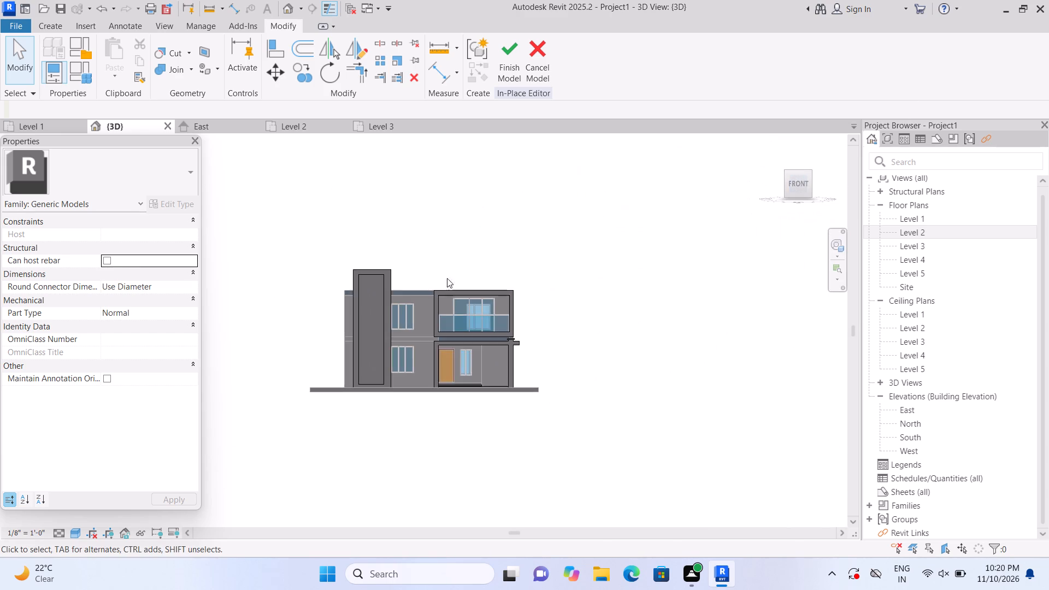
scroll(412, 296, up, 5)
click(390, 267)
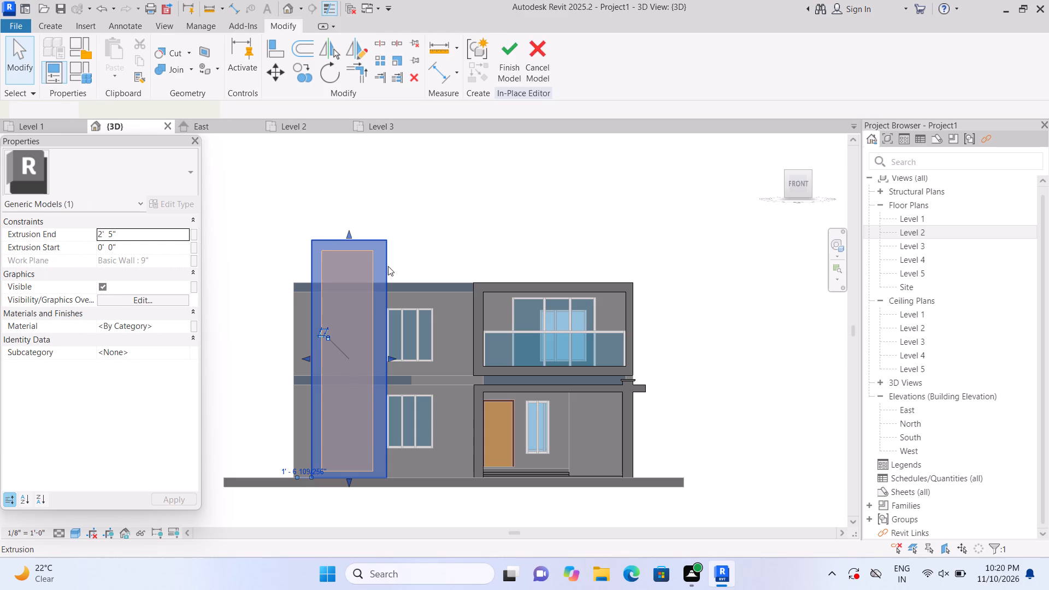
click(165, 231)
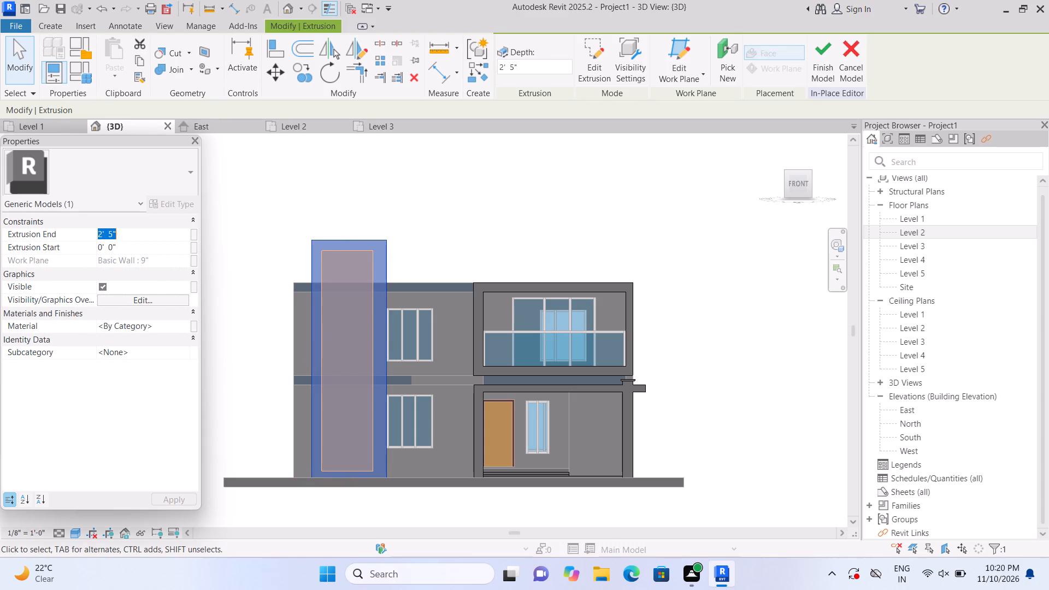
key(BackSpace)
text(2')
key(Return)
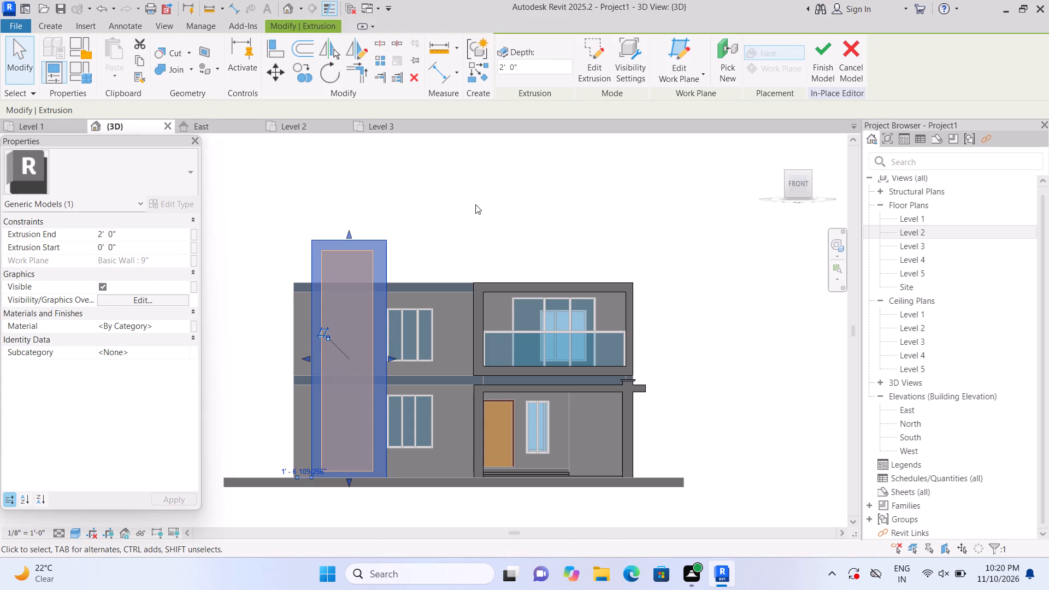
click(475, 205)
Widen the tall block's rectangular recess by stretching its window-side edge outward about 4", and check it in 3D.
scroll(476, 209, down, 1)
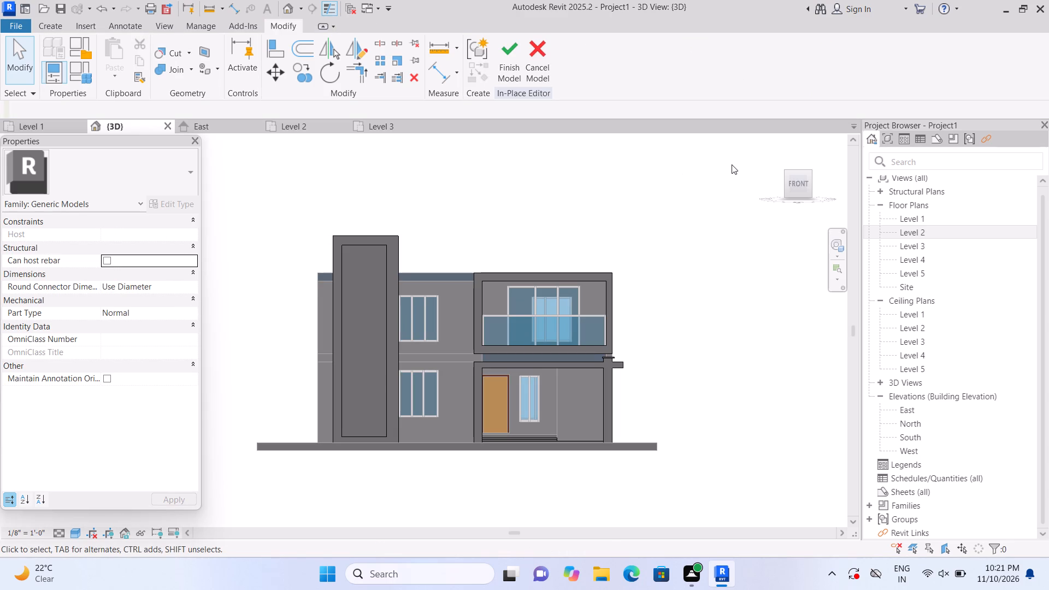
scroll(386, 339, up, 3)
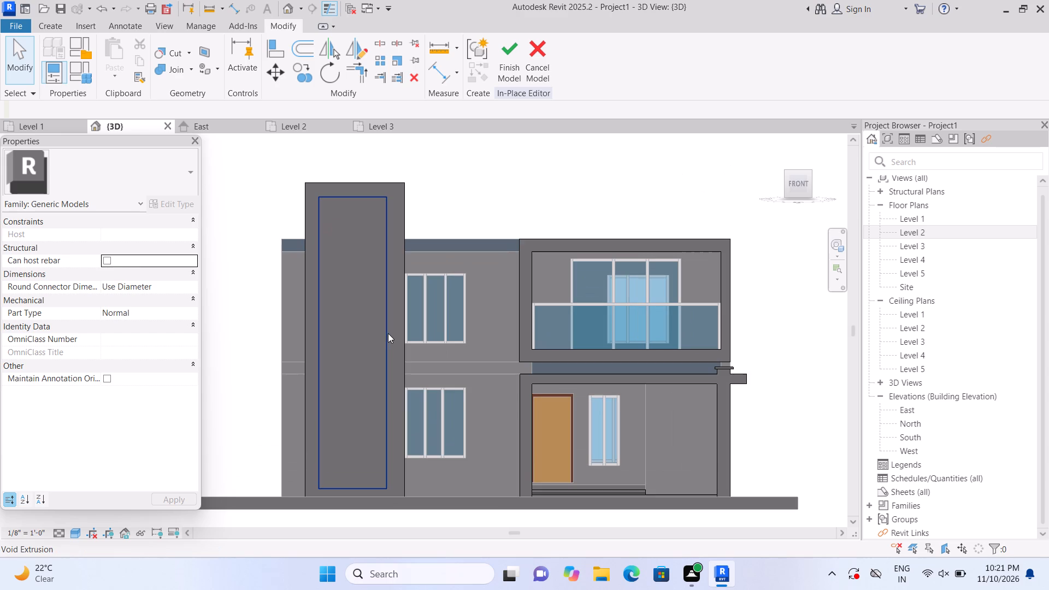
click(388, 333)
click(390, 342)
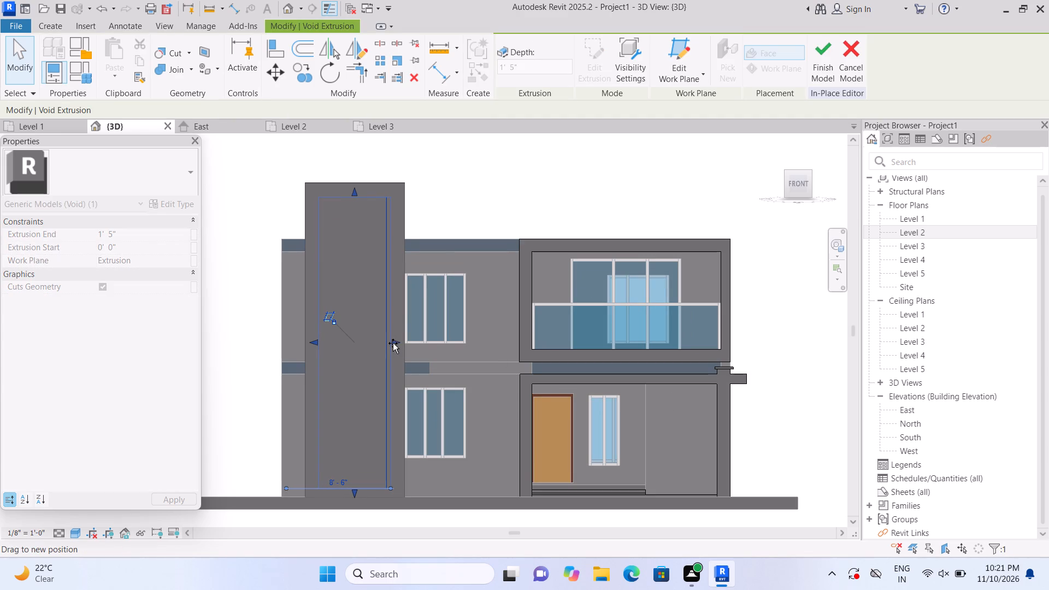
click(453, 200)
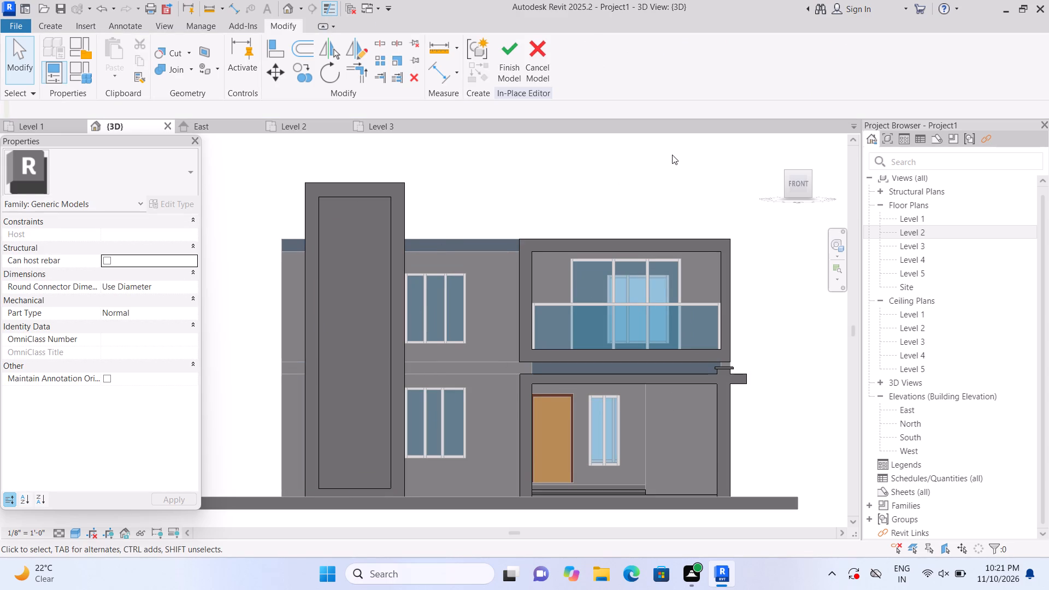
click(771, 141)
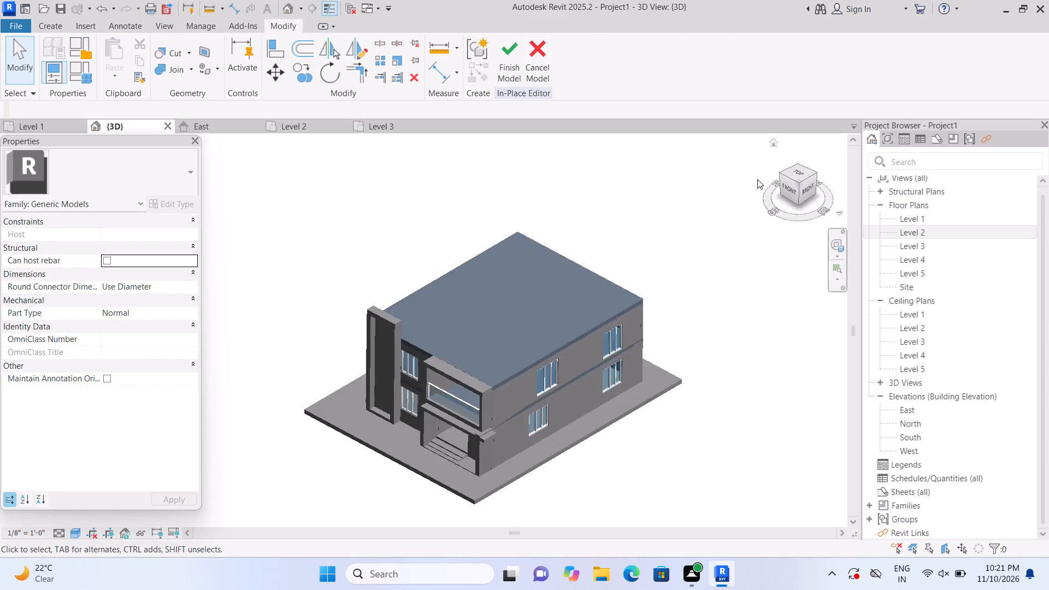
scroll(231, 476, up, 2)
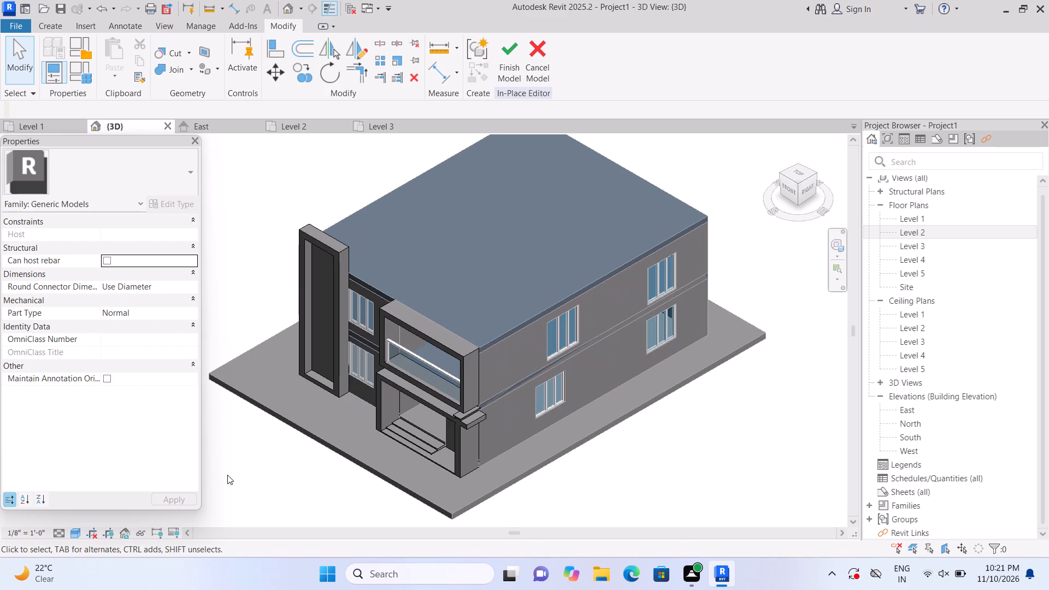
scroll(271, 428, up, 6)
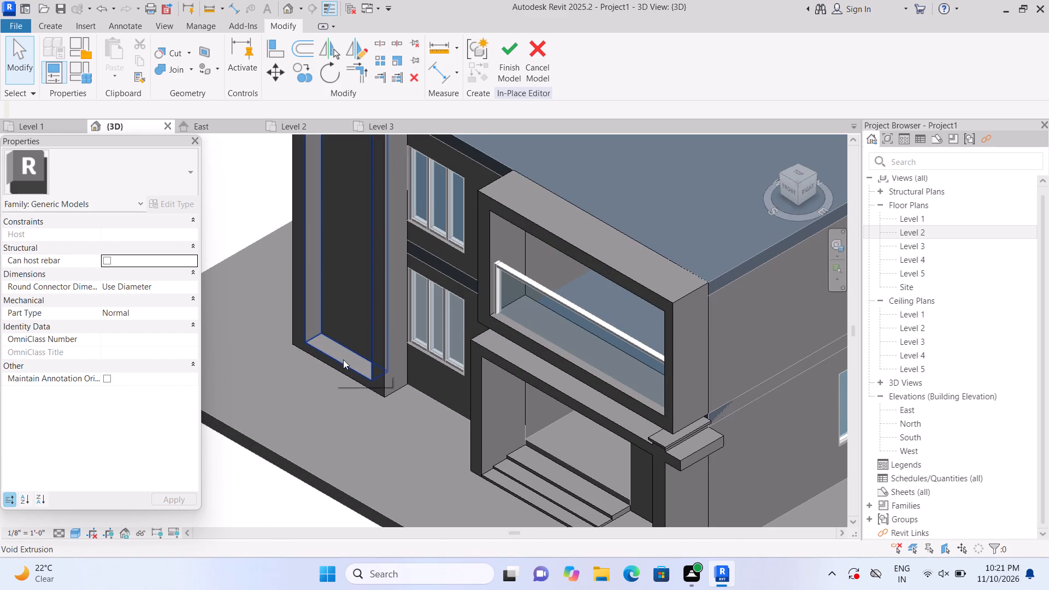
click(793, 192)
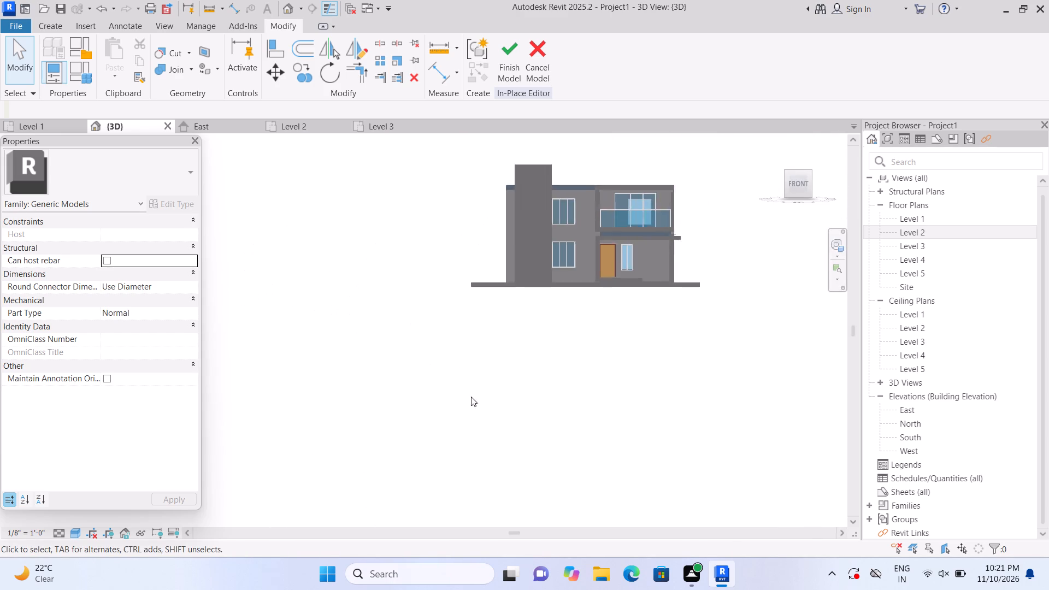
Stretch the bottom edge of the tall block's rectangular void down to the block's base at the ground slab.
scroll(322, 434, up, 10)
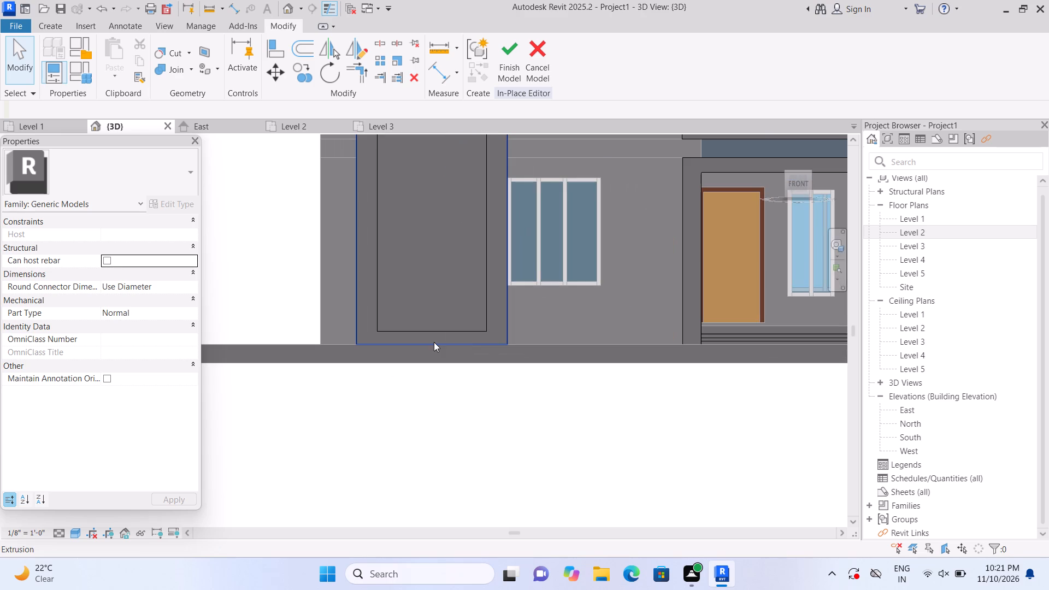
click(438, 333)
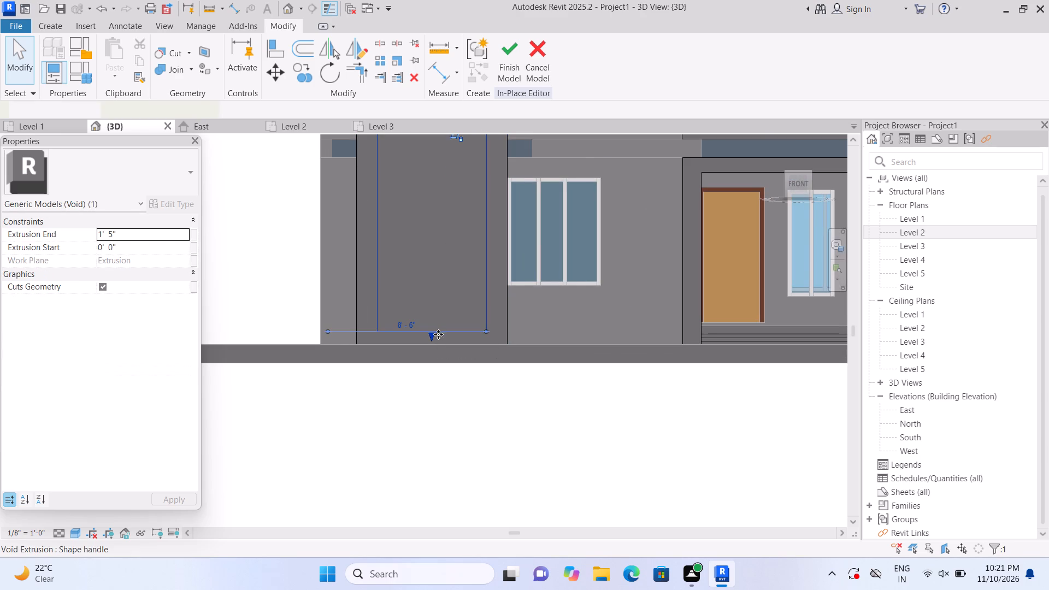
scroll(438, 335, up, 2)
drag(431, 333, 428, 343)
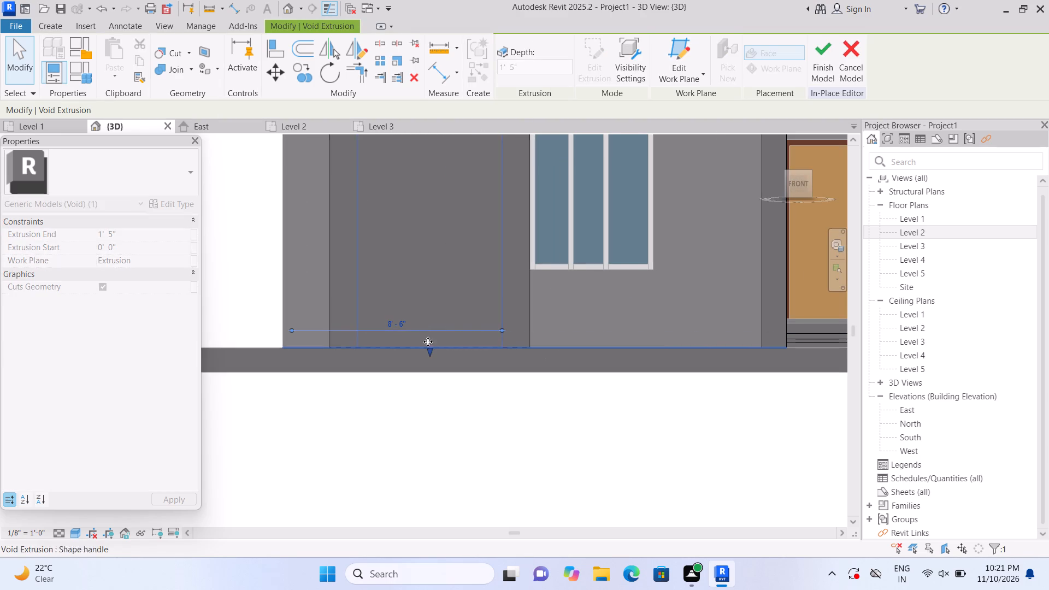
click(411, 430)
scroll(408, 435, down, 6)
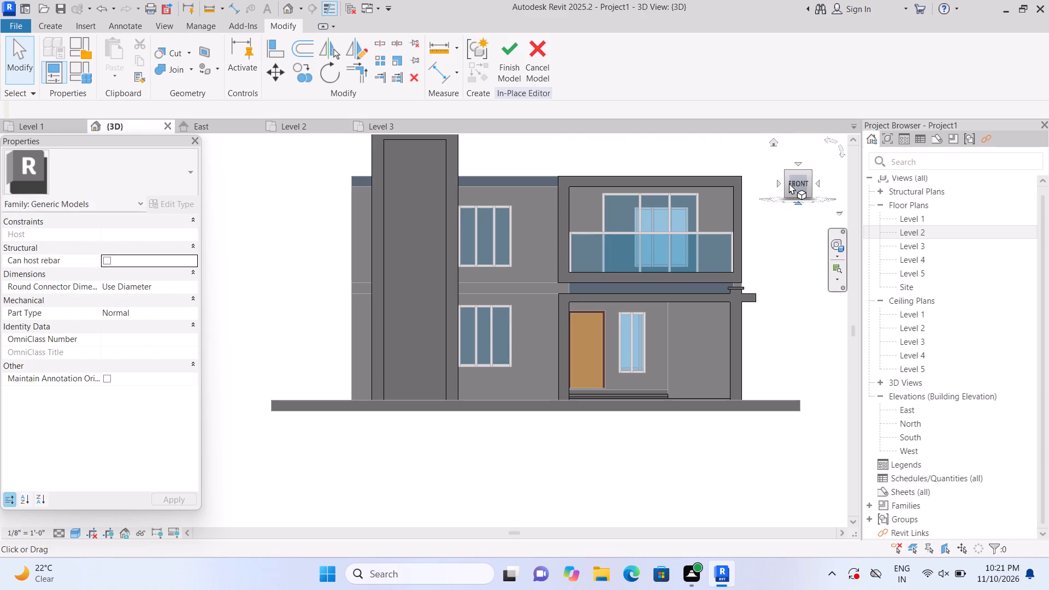
Examine the tall block's recess and the front facade in the home 3D view and straight on from the front.
click(774, 142)
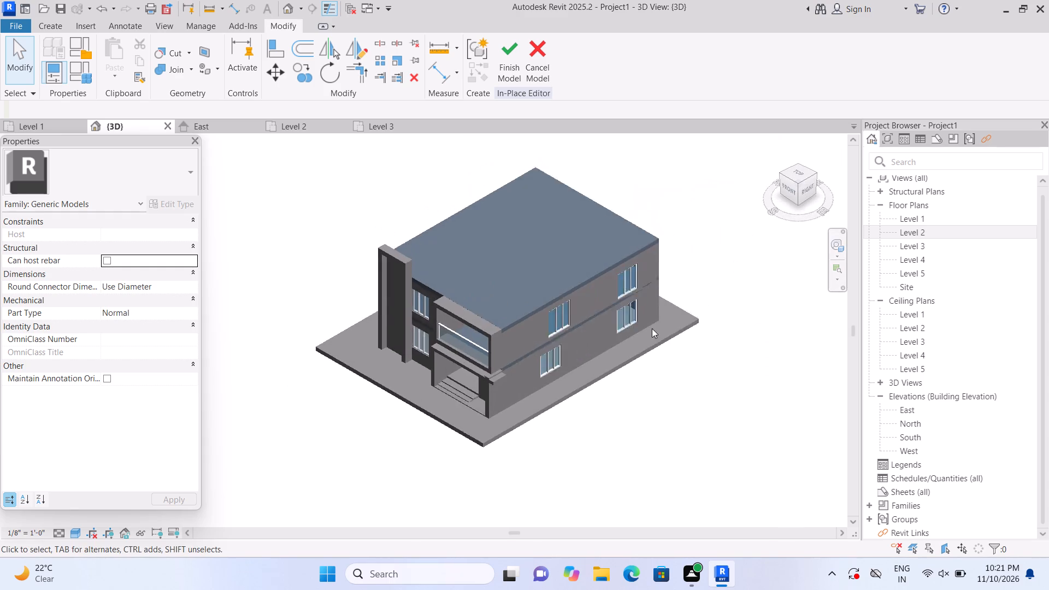
scroll(311, 430, up, 4)
scroll(269, 442, up, 1)
scroll(269, 442, down, 1)
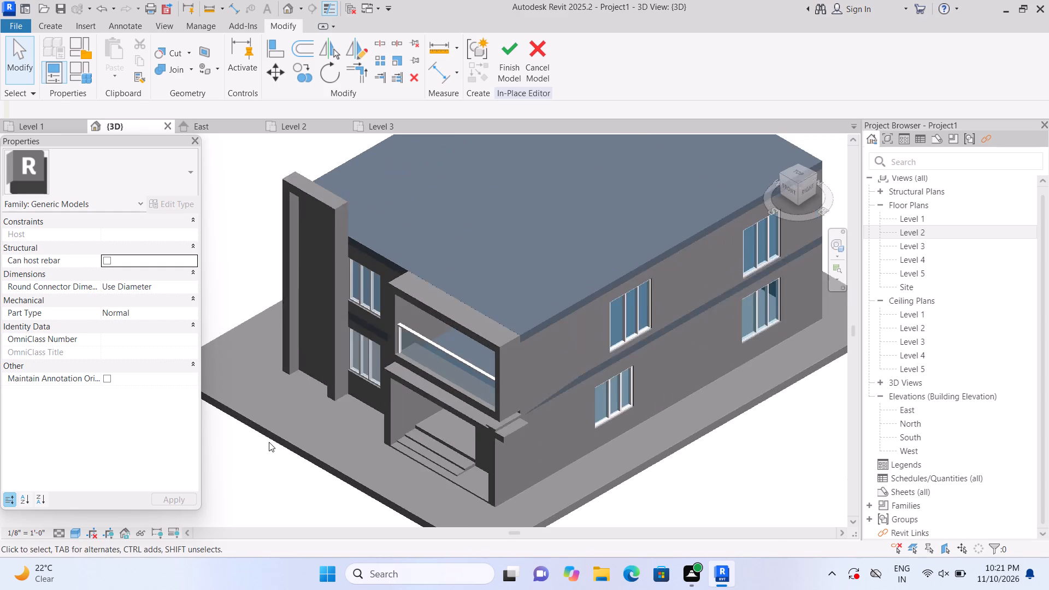
scroll(269, 442, down, 2)
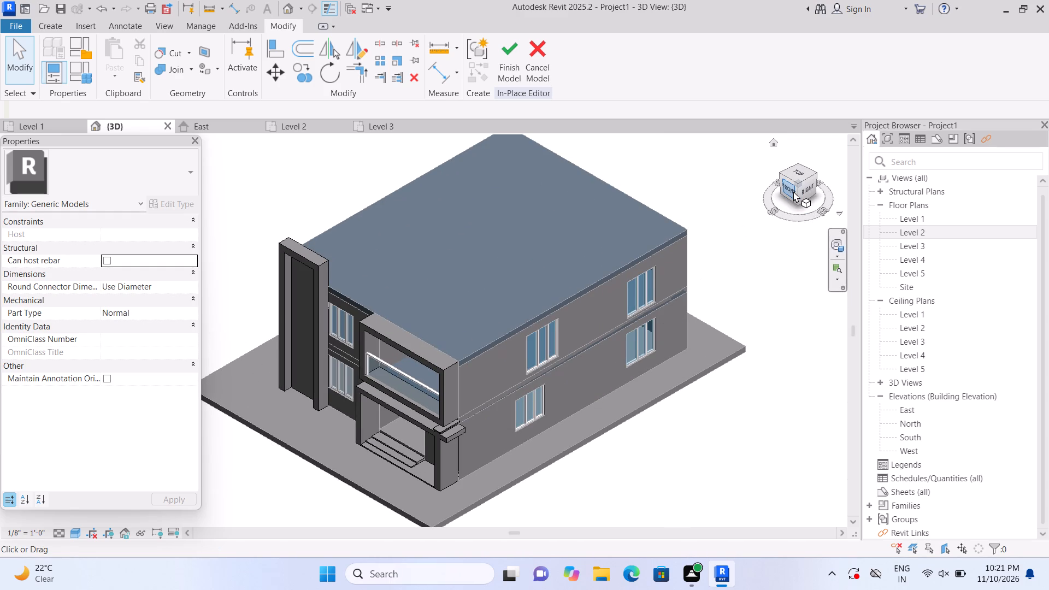
click(793, 191)
scroll(441, 370, up, 2)
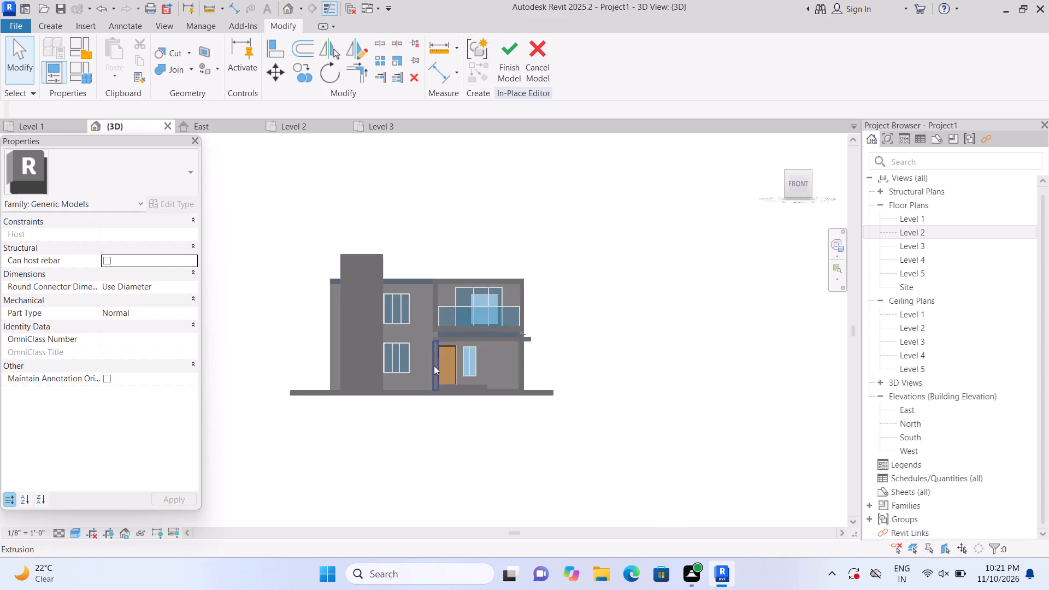
scroll(434, 365, up, 6)
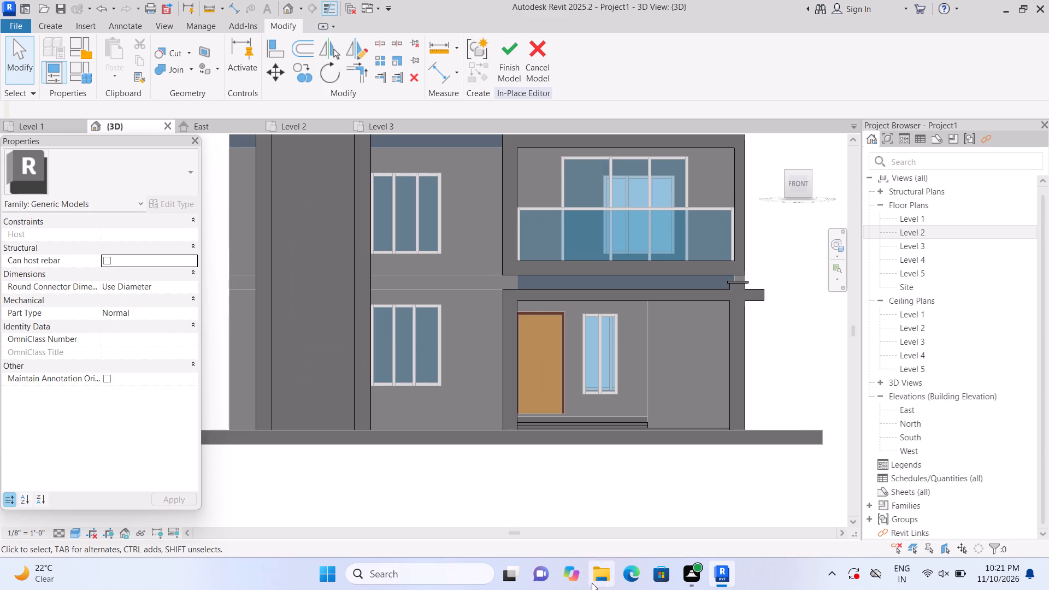
scroll(675, 487, down, 2)
middle_drag(552, 473, 564, 521)
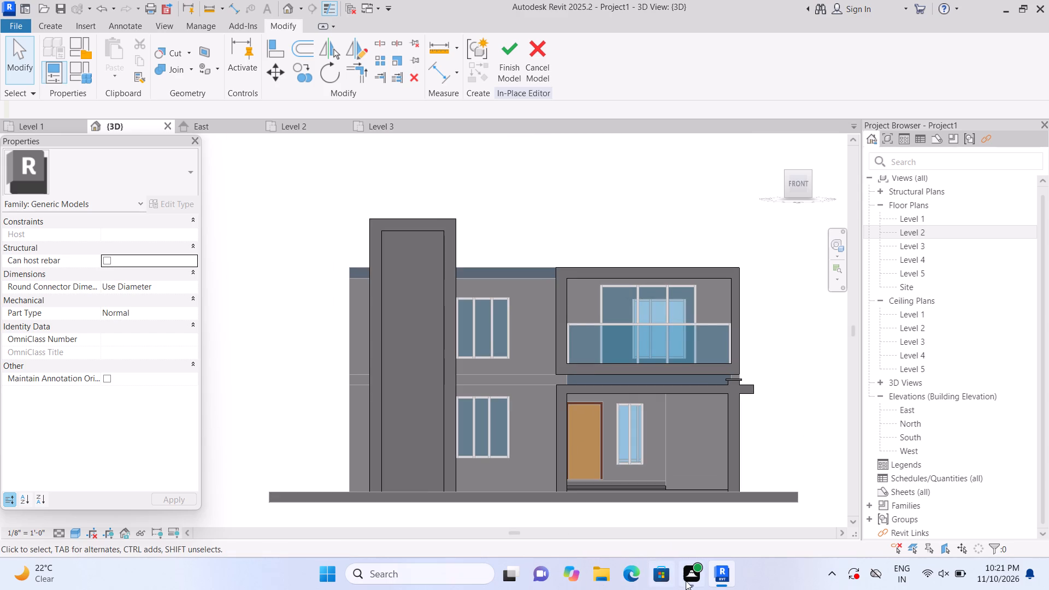
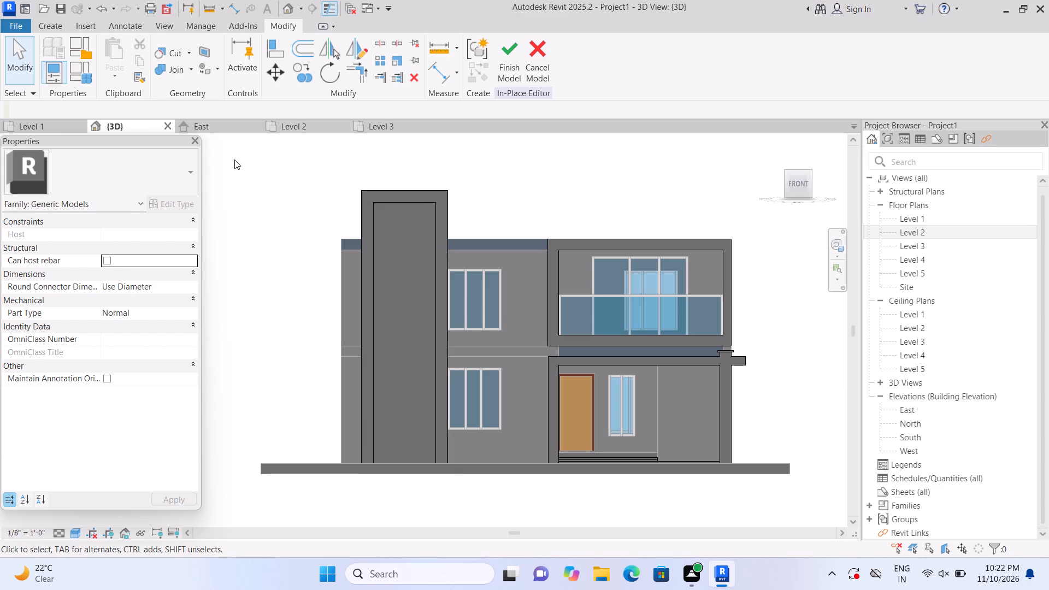
On the front wall plane, extrude a horizontal band about 5' 7" by 5 1/2" directly above the upper window, 1' 0" deep.
click(52, 31)
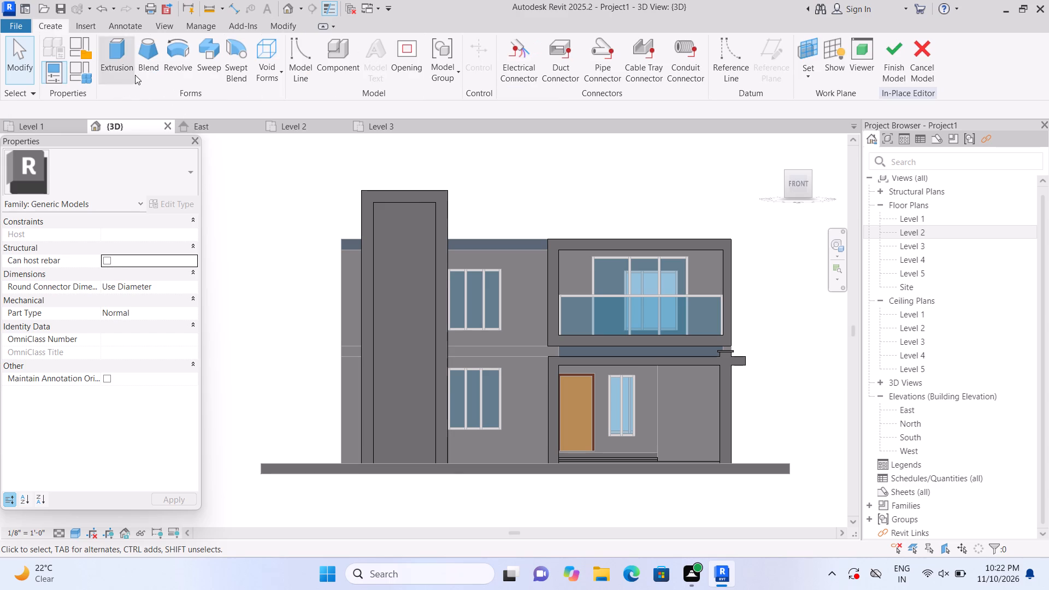
click(120, 69)
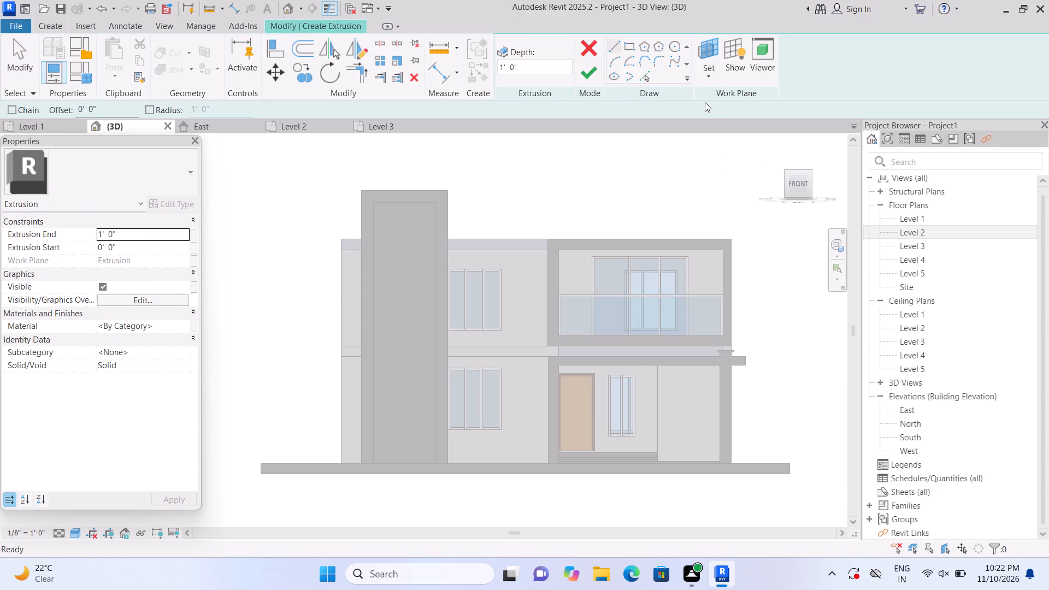
click(706, 79)
click(716, 123)
scroll(562, 341, up, 1)
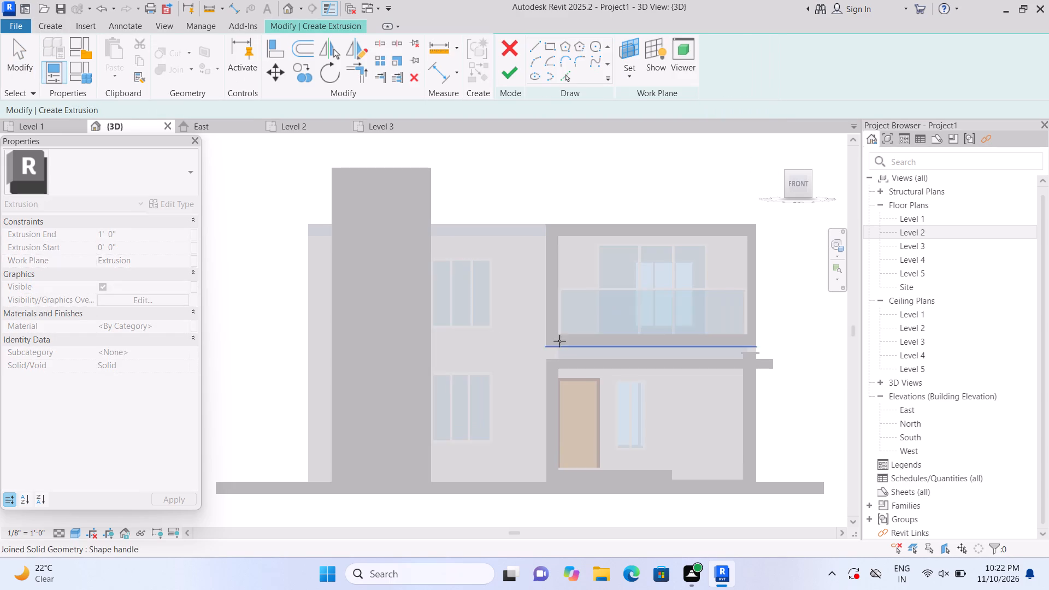
click(510, 323)
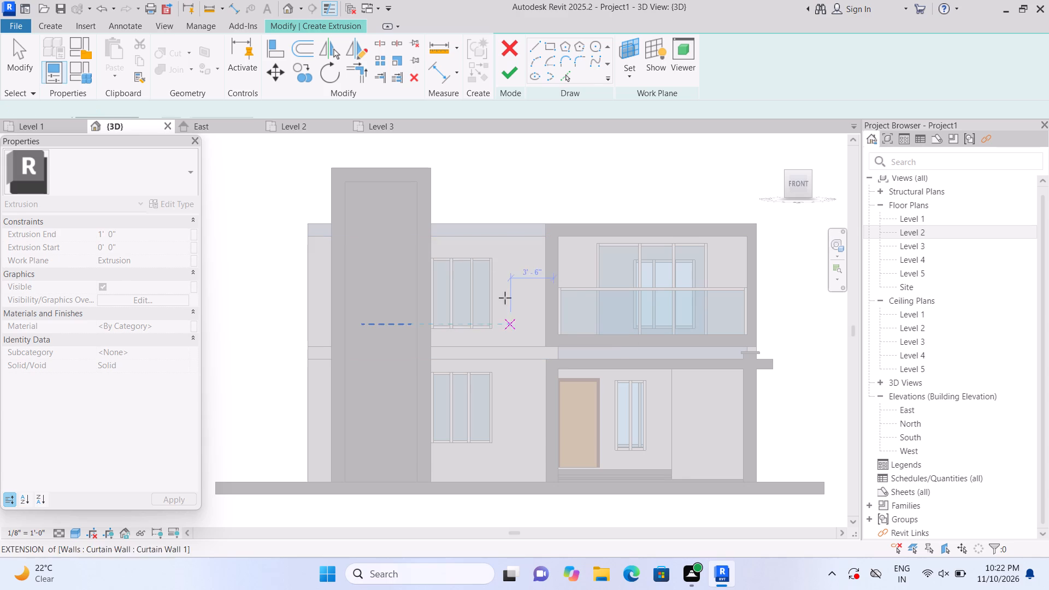
click(626, 45)
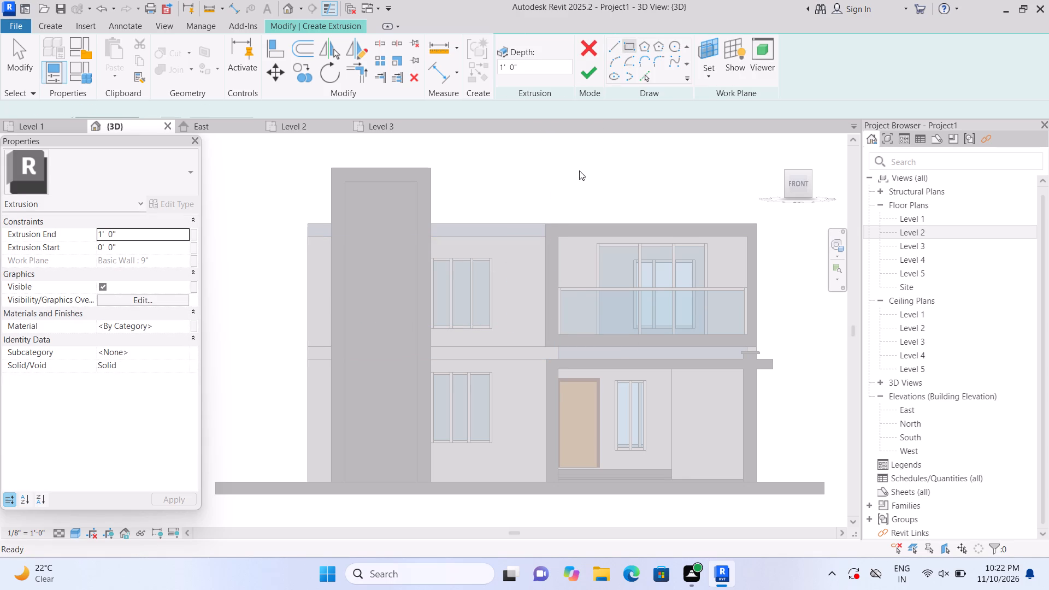
scroll(539, 224, up, 2)
scroll(455, 276, up, 4)
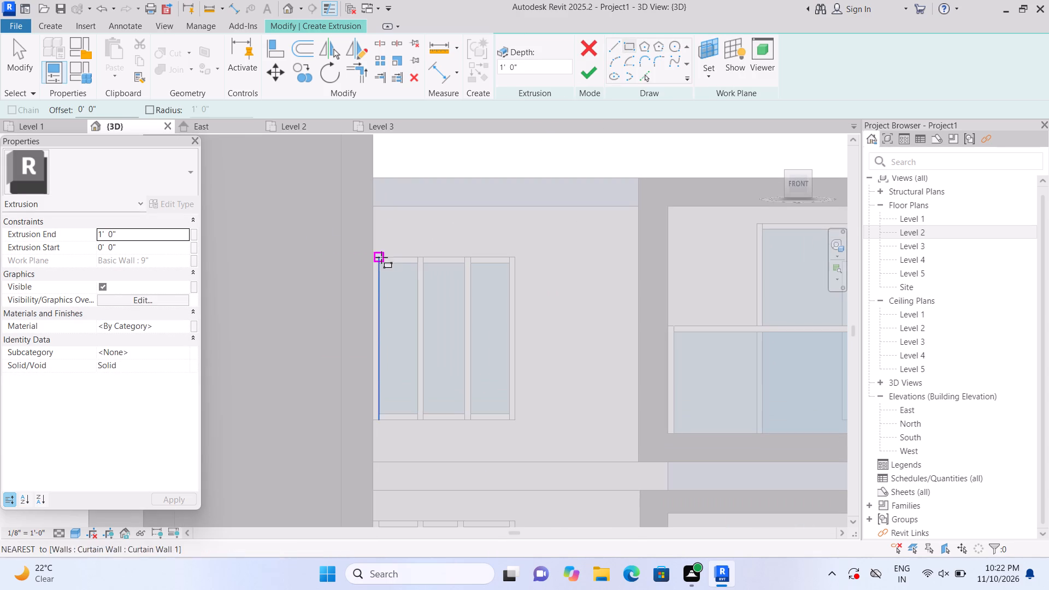
click(373, 256)
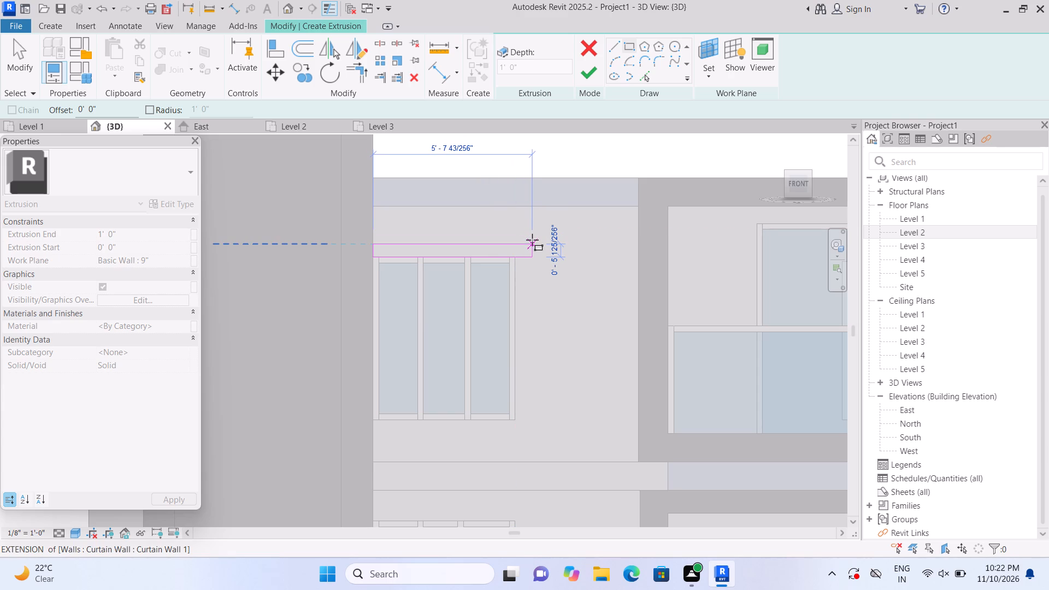
double_click(532, 239)
click(588, 78)
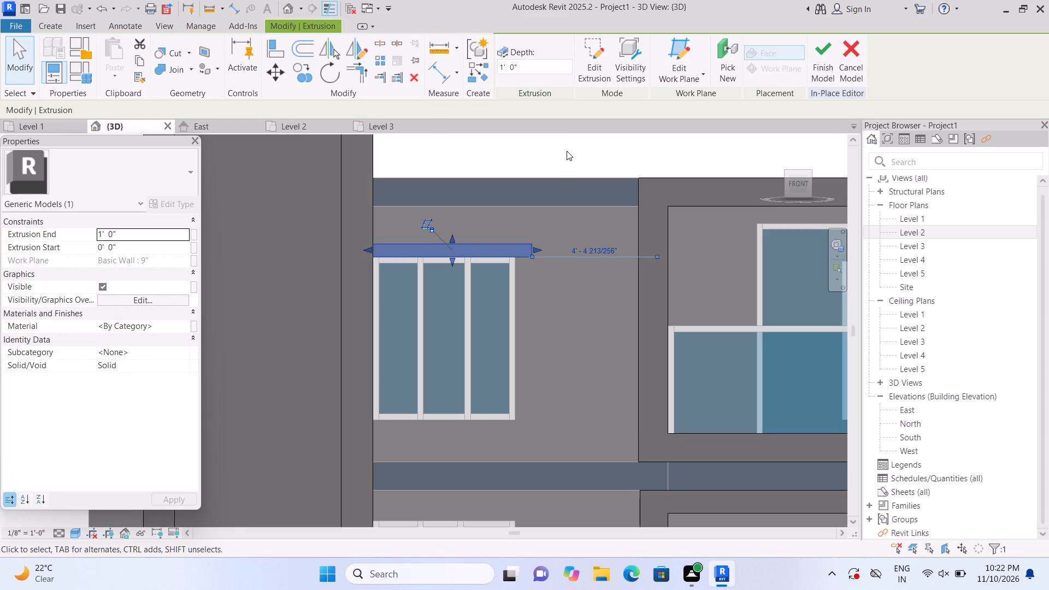
click(455, 156)
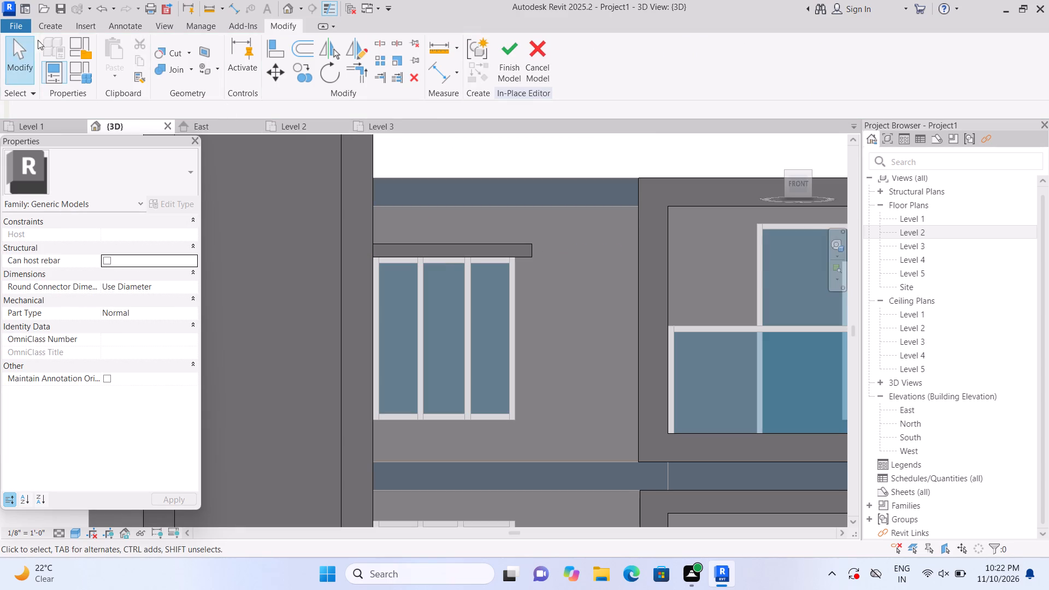
Extrude a narrow vertical band about 9' 3" tall from the upper window's outer top corner down to the lower window's head level, 1' 0" deep.
click(51, 25)
click(122, 49)
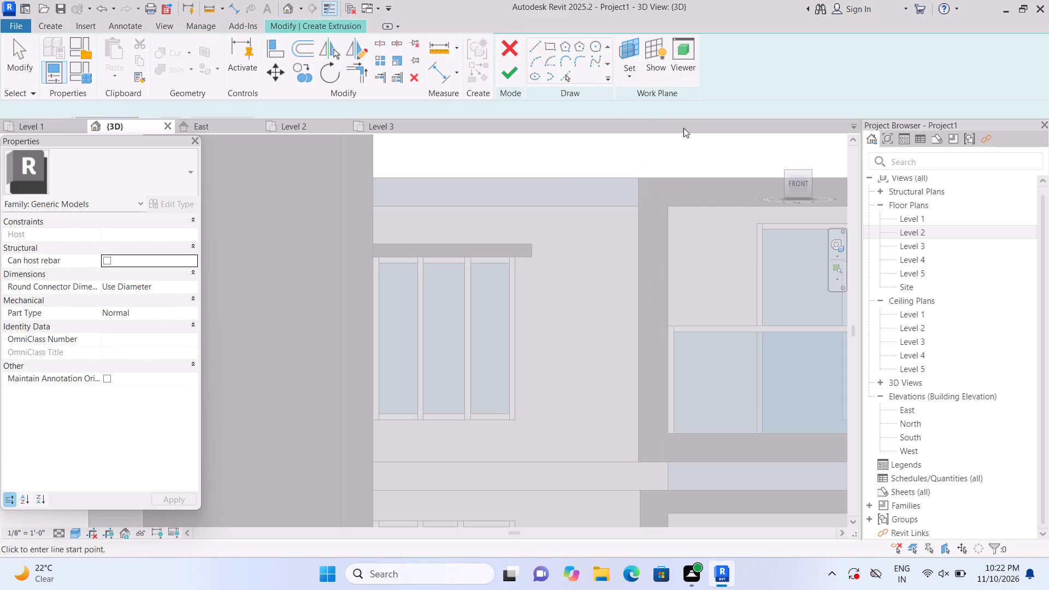
click(708, 81)
click(715, 118)
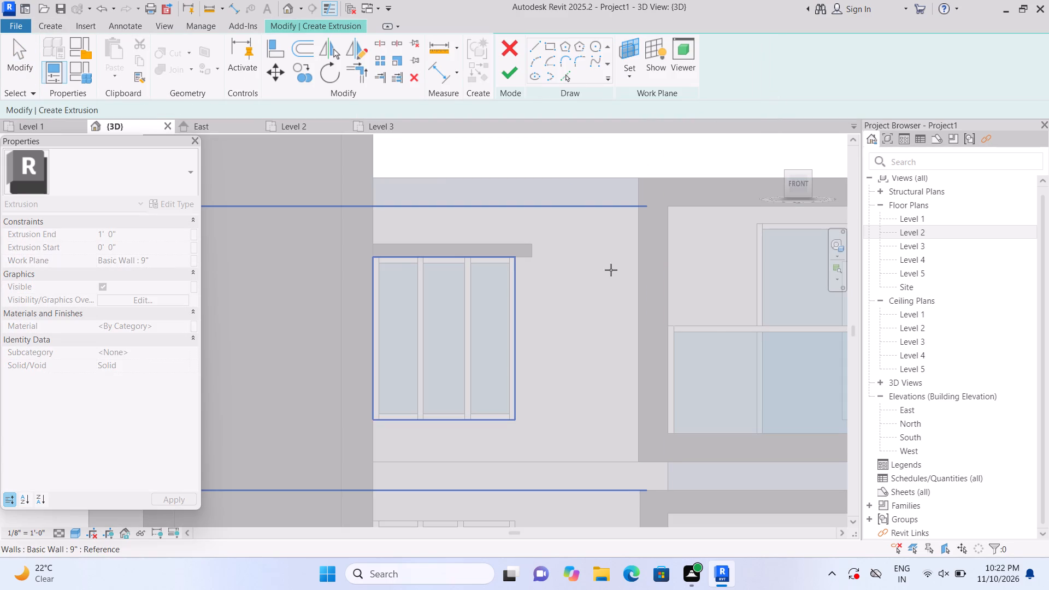
click(572, 299)
click(628, 43)
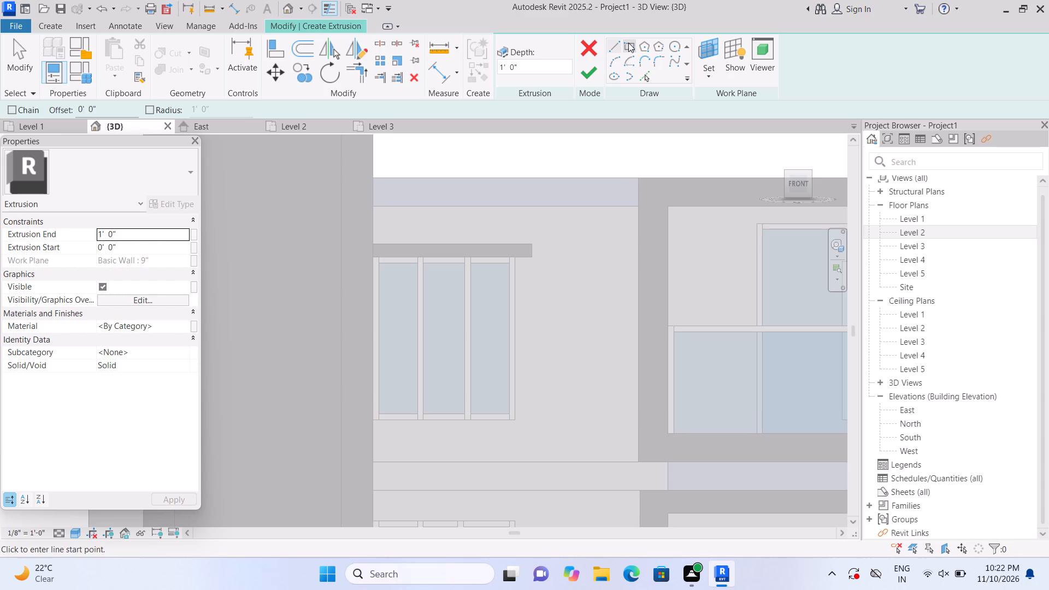
scroll(553, 329, up, 2)
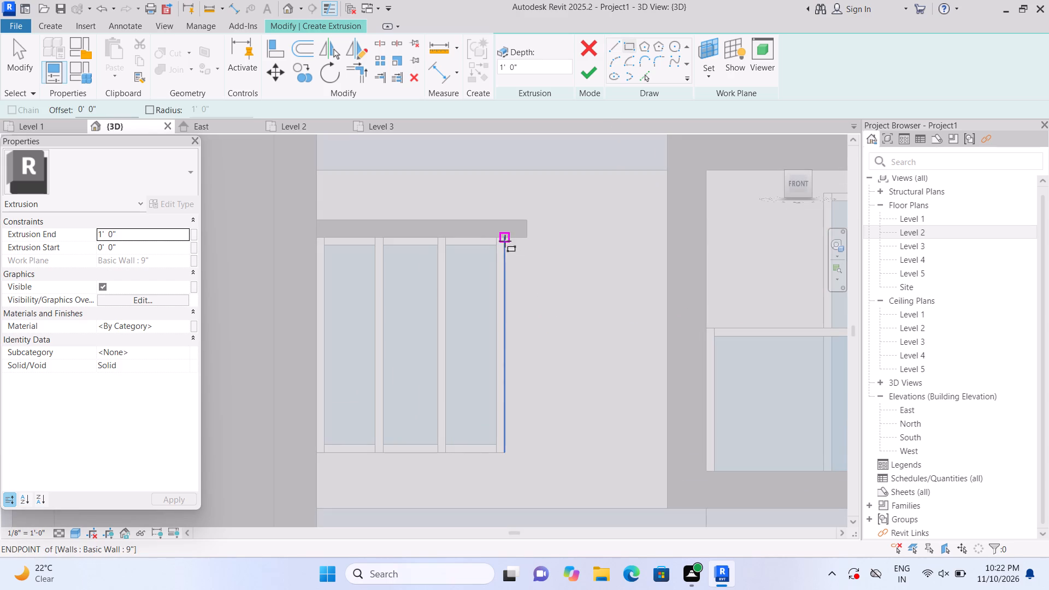
click(505, 240)
middle_drag(531, 375, 541, 276)
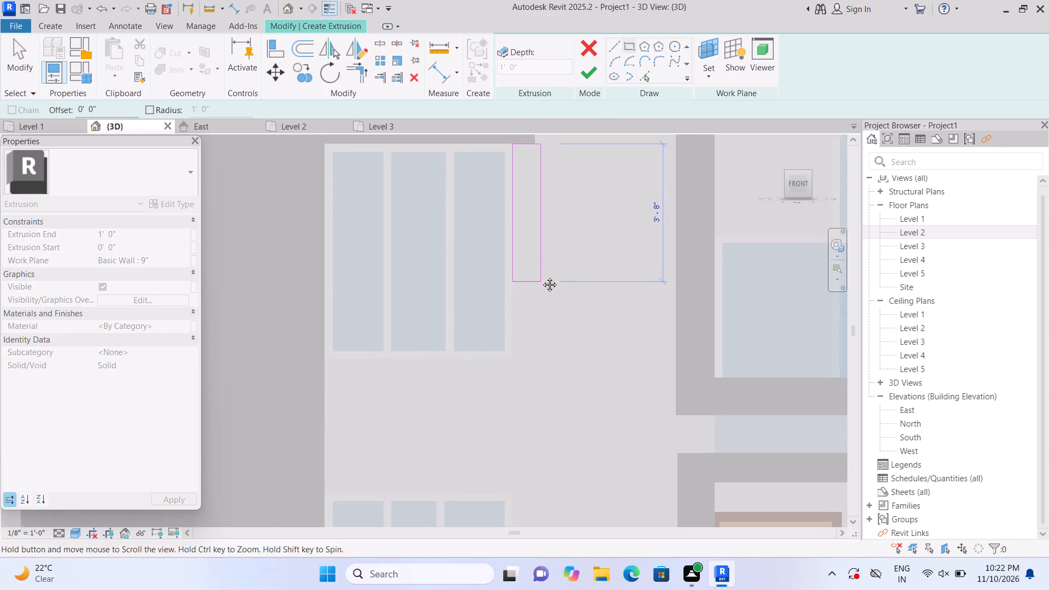
middle_drag(541, 276, 544, 253)
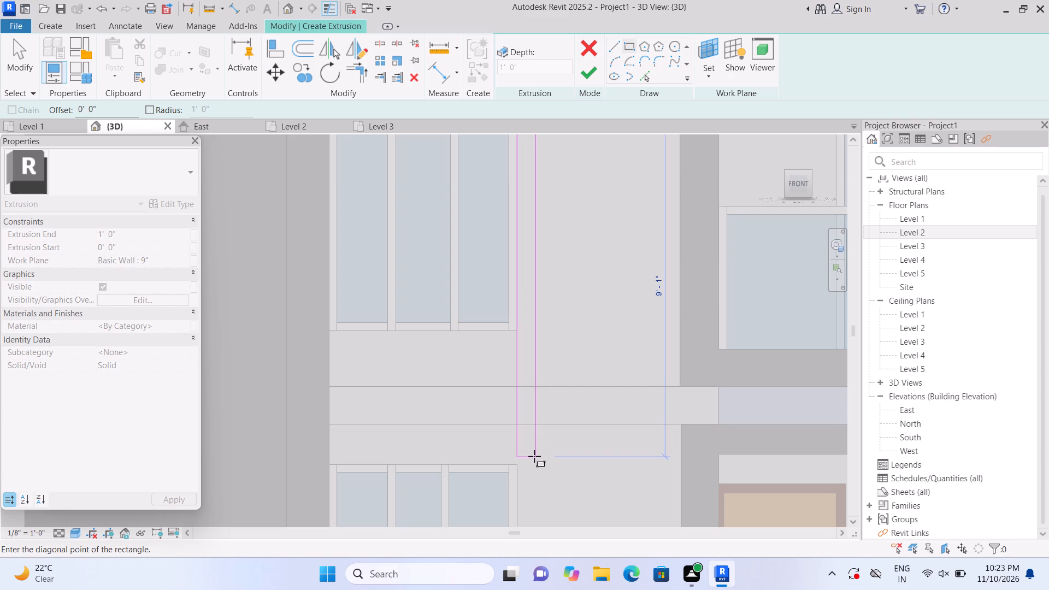
click(534, 461)
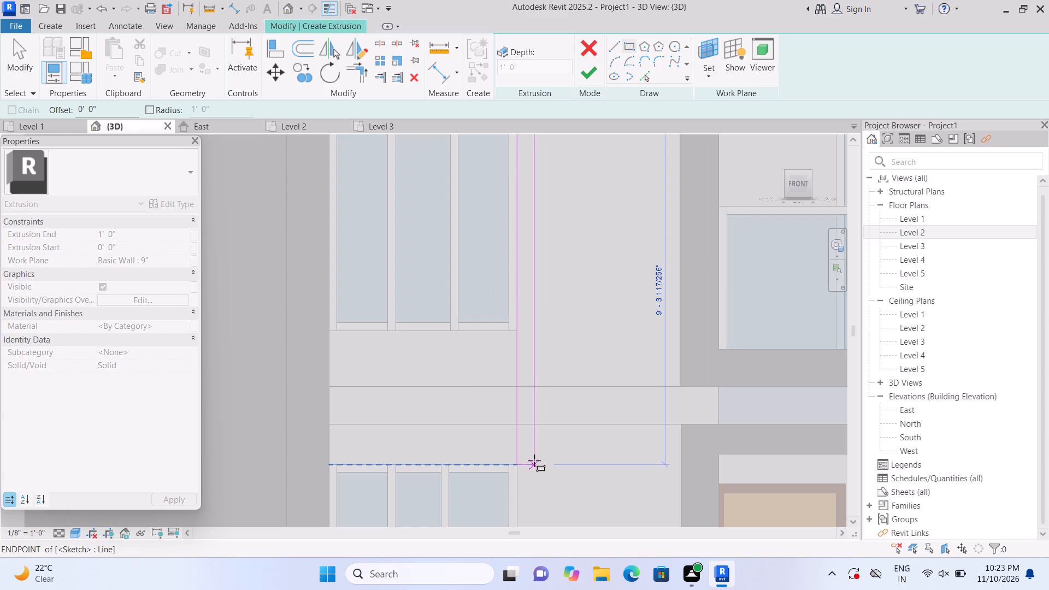
click(592, 75)
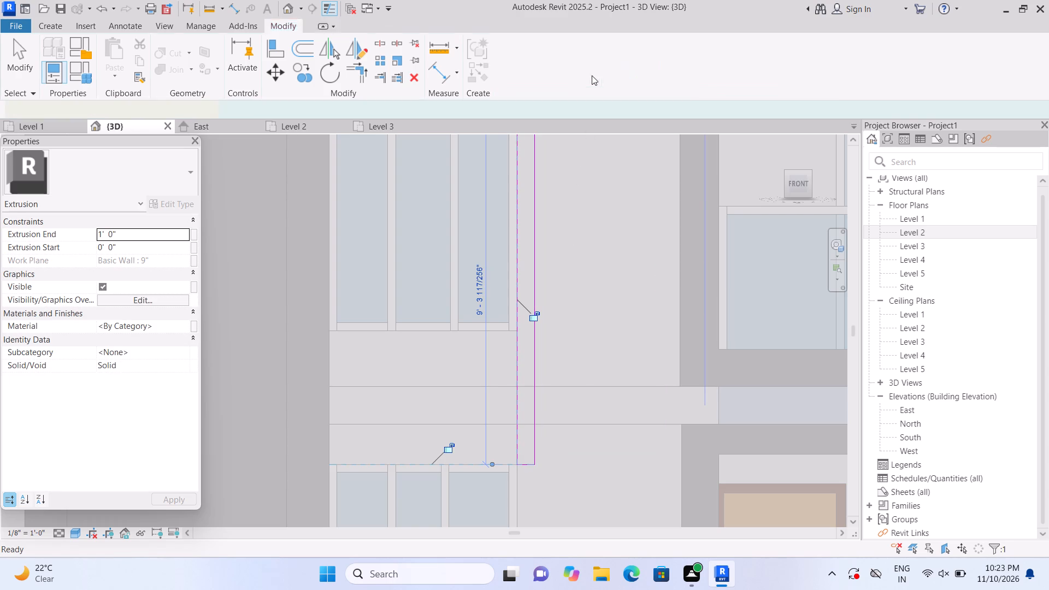
key(Escape)
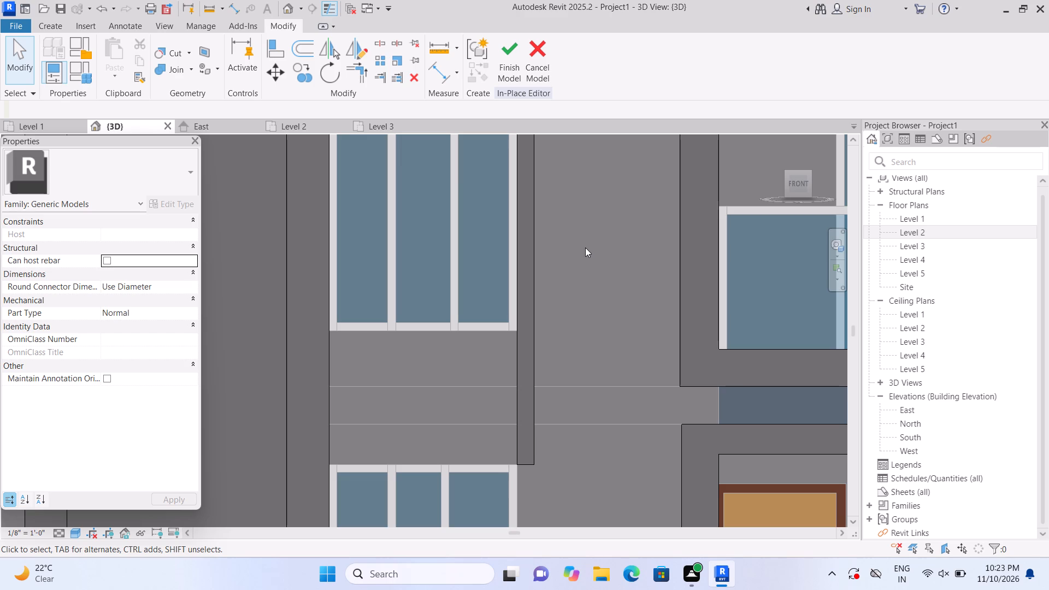
Extrude a 5' 0" by about 5" horizontal band above the lower window, between the tall block and the vertical band, 1' 0" deep.
click(56, 31)
click(110, 58)
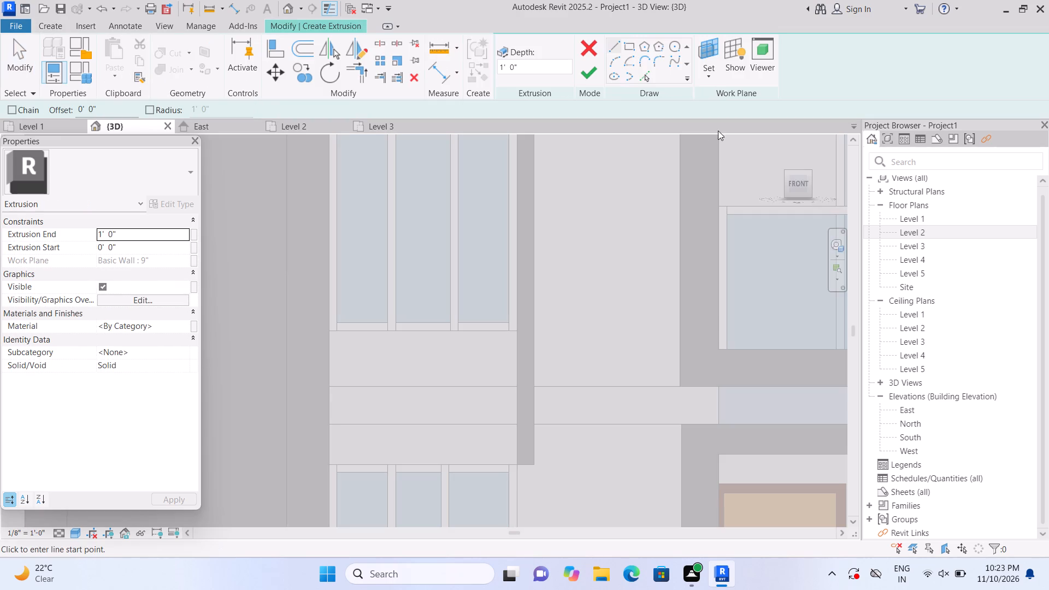
click(712, 77)
click(728, 137)
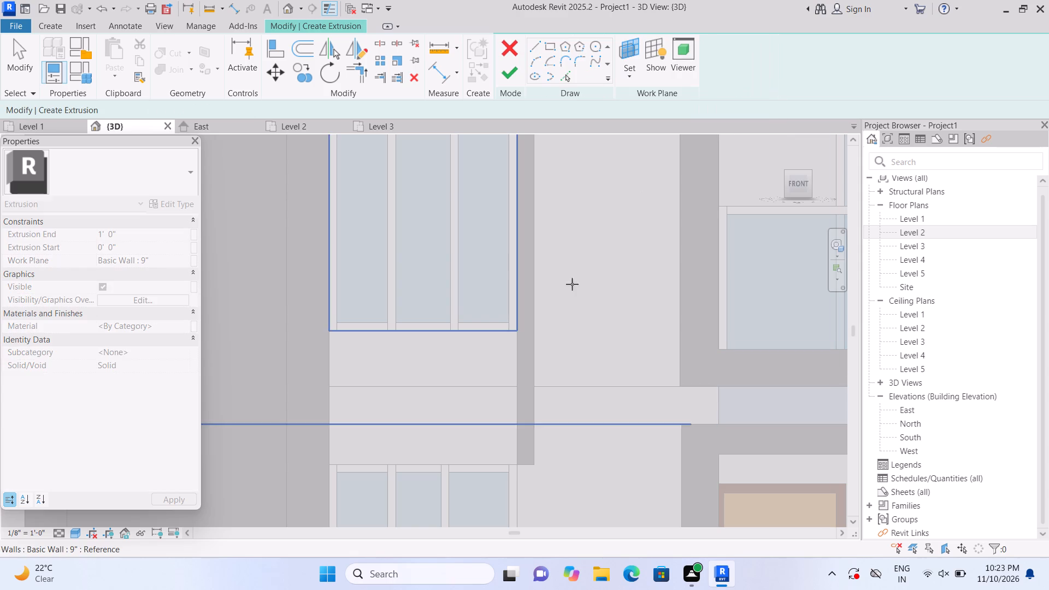
click(475, 351)
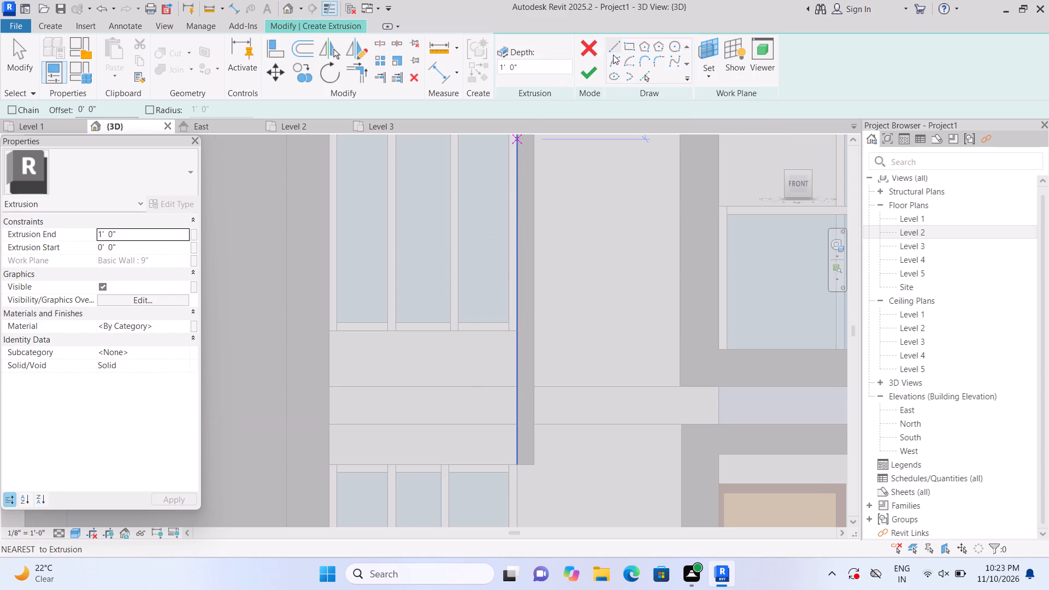
click(629, 50)
scroll(429, 452, up, 2)
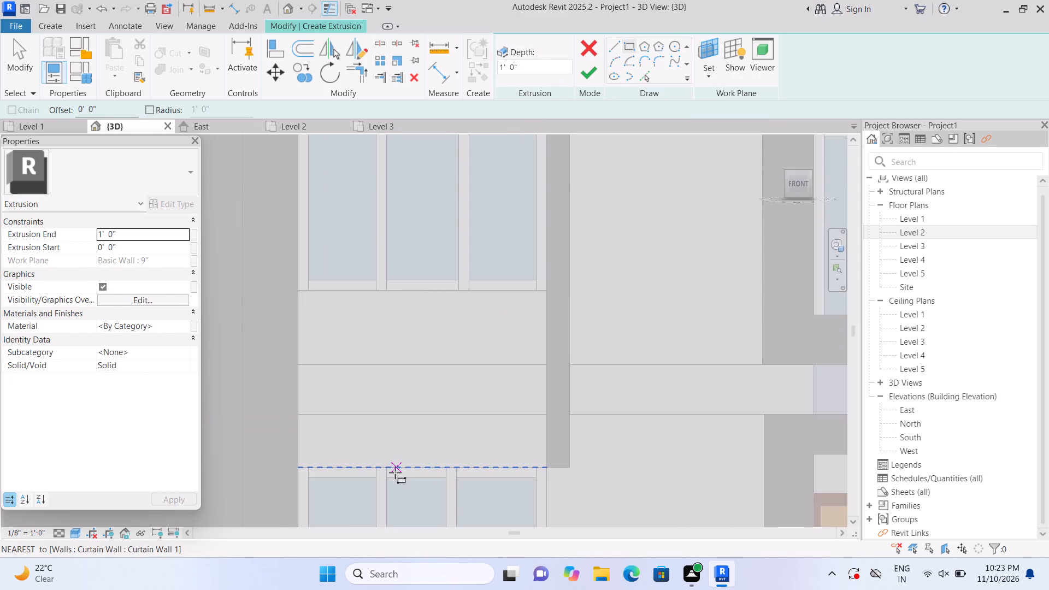
click(300, 463)
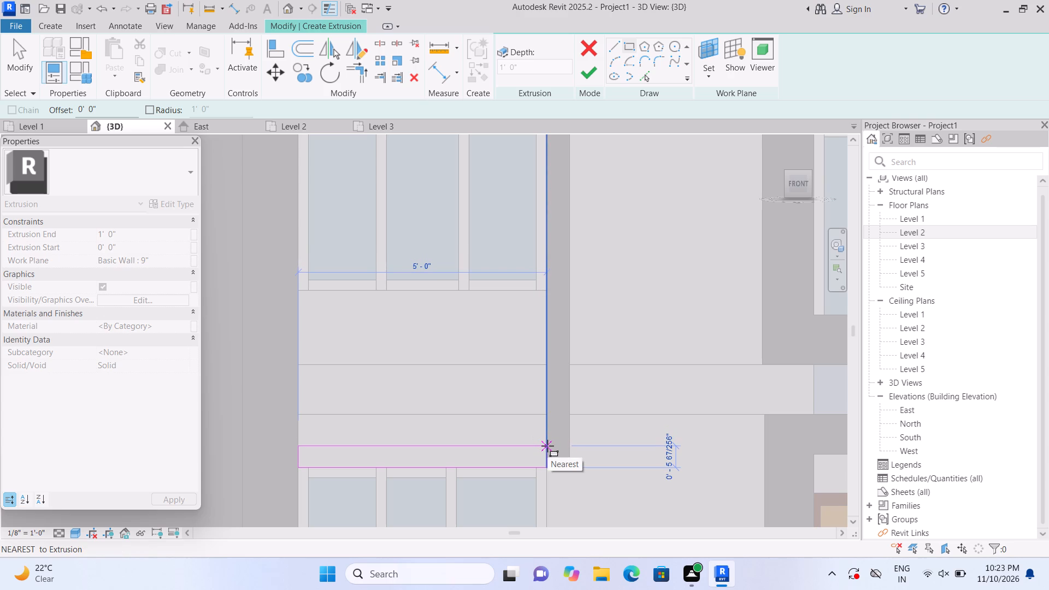
click(547, 446)
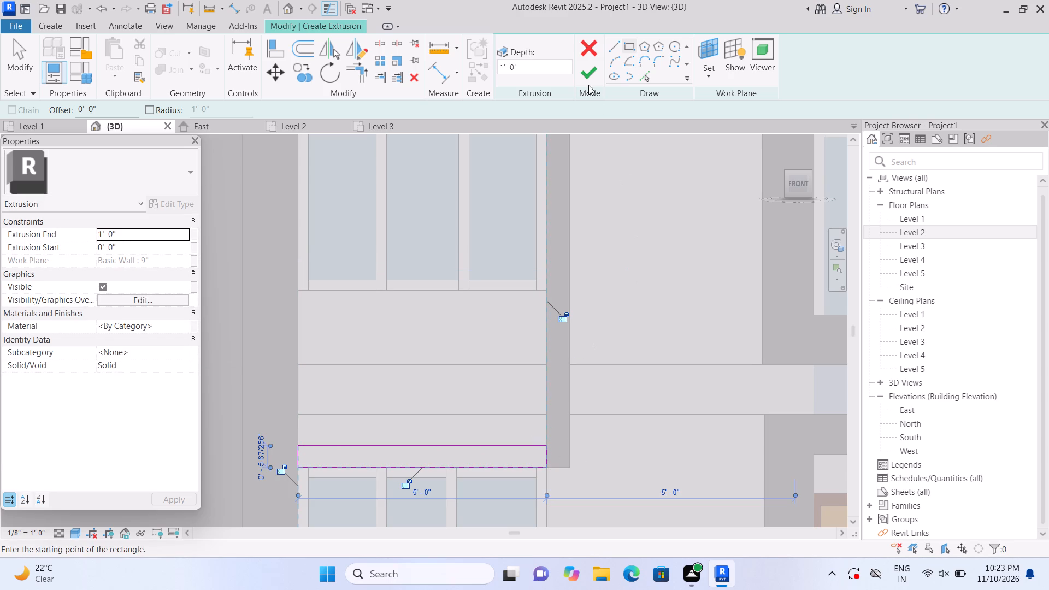
click(588, 80)
click(638, 328)
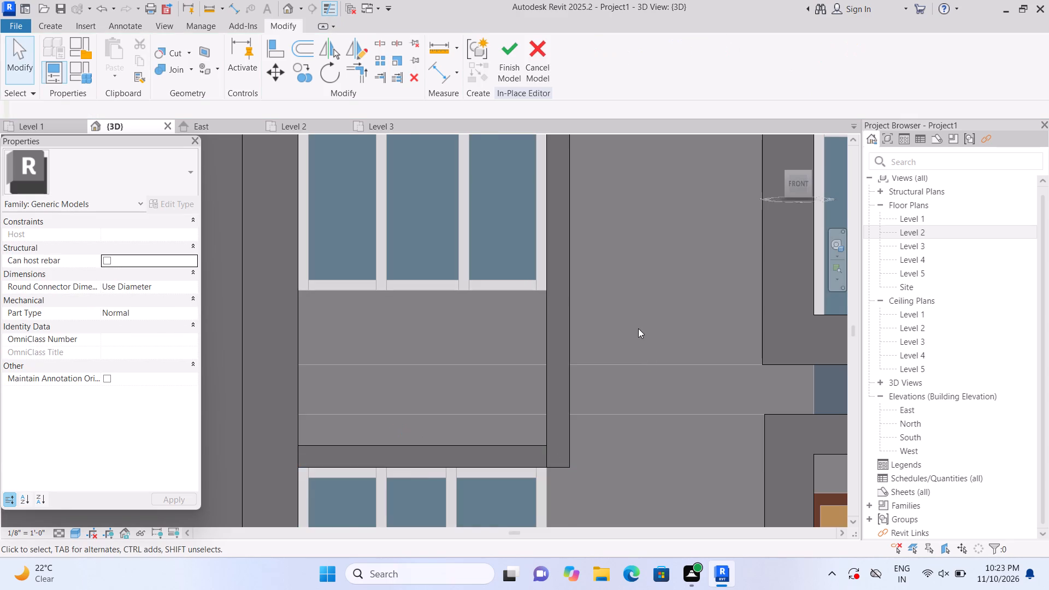
Shorten the top band's free end to align with the vertical band's outer edge, and check the window surround in 3D.
scroll(636, 335, down, 6)
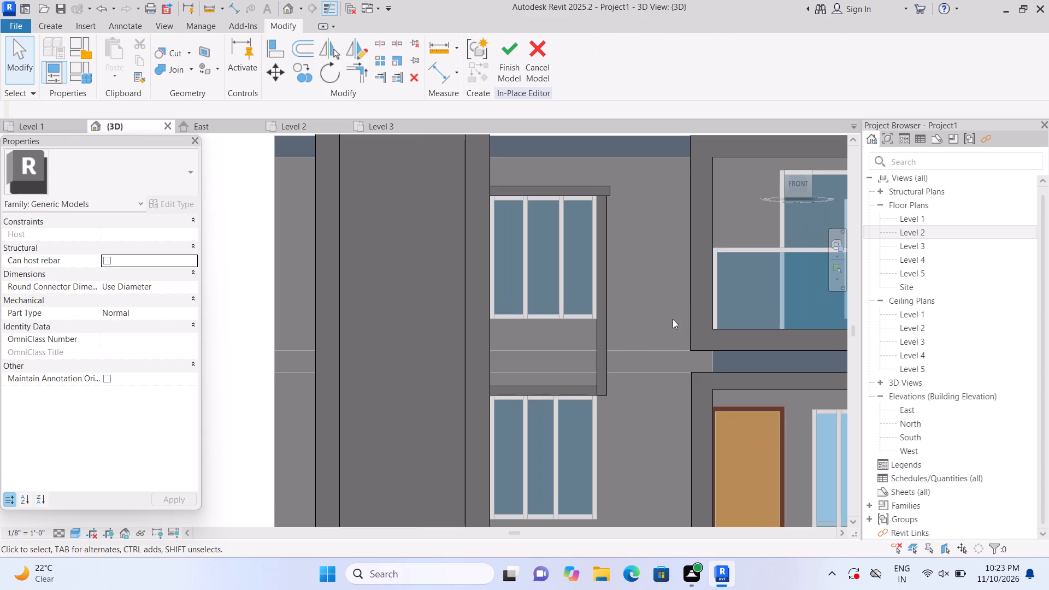
scroll(632, 255, up, 10)
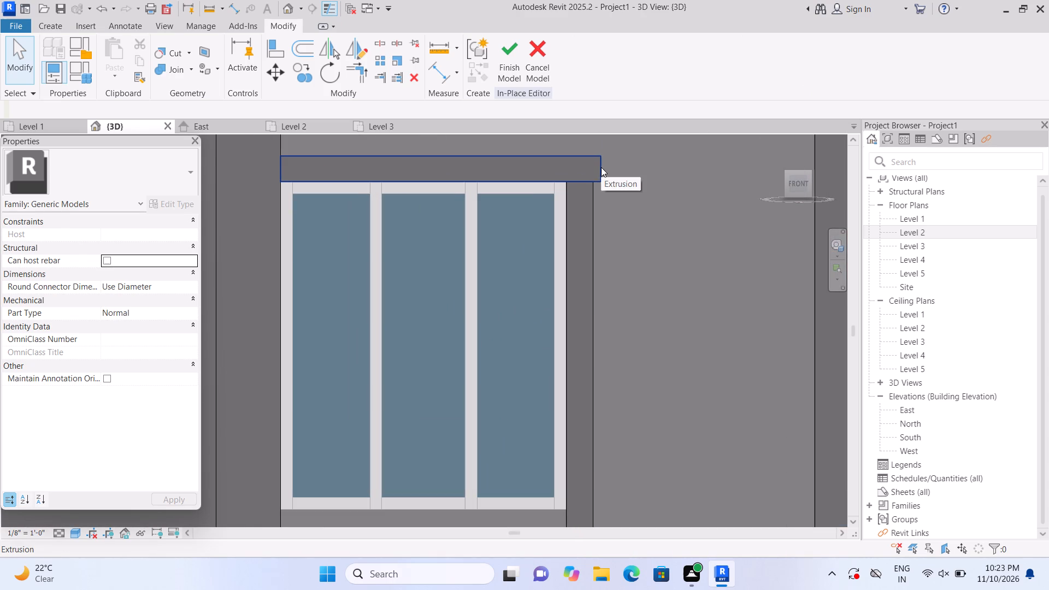
click(601, 167)
scroll(601, 168, up, 2)
drag(606, 167, 605, 167)
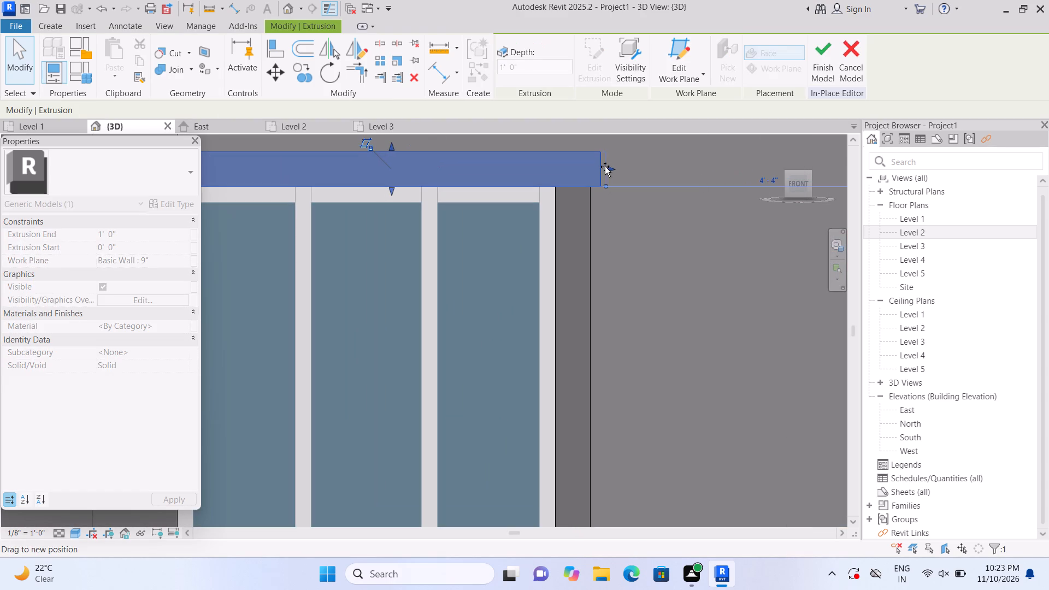
drag(605, 167, 597, 170)
scroll(603, 169, up, 1)
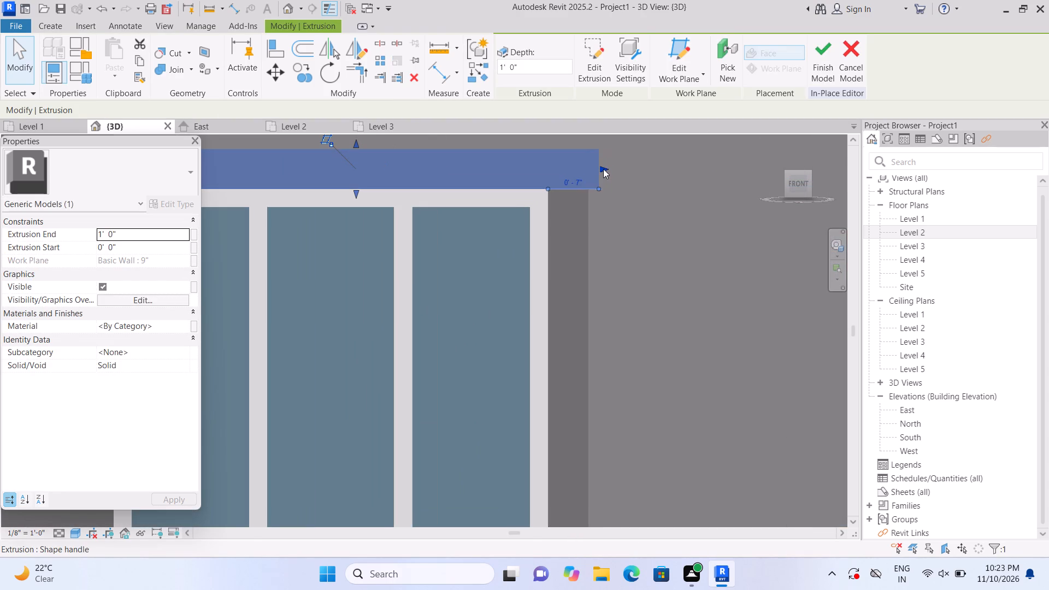
drag(603, 166, 592, 170)
scroll(600, 172, down, 8)
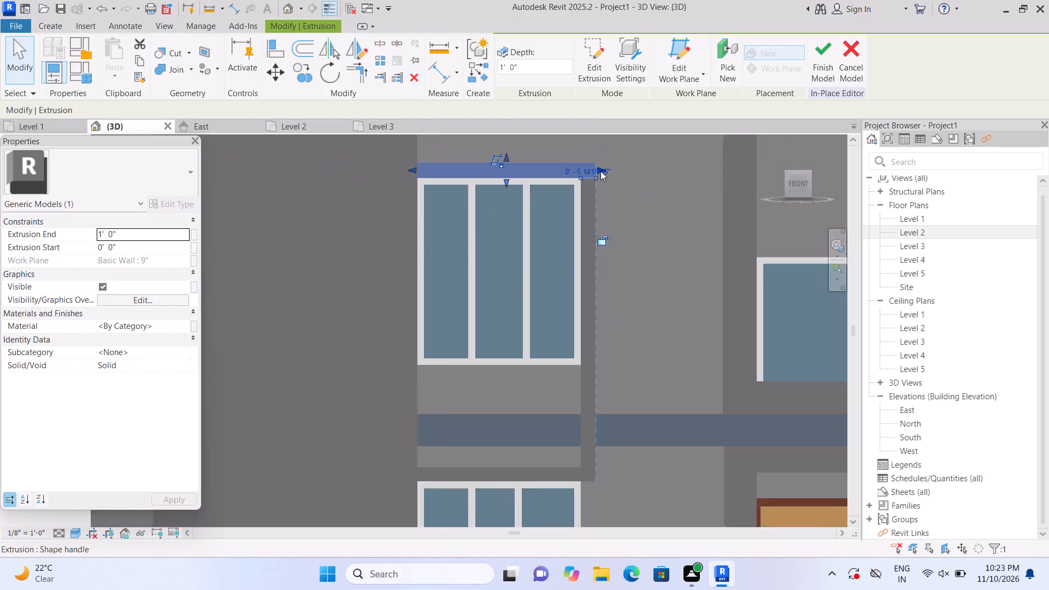
key(Escape)
scroll(615, 462, up, 2)
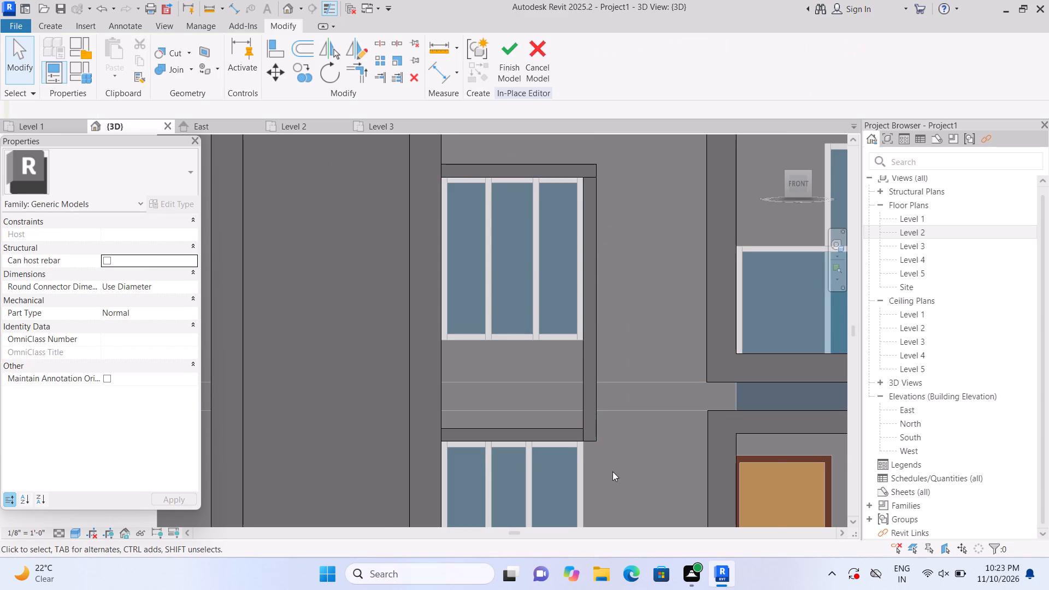
scroll(612, 471, up, 11)
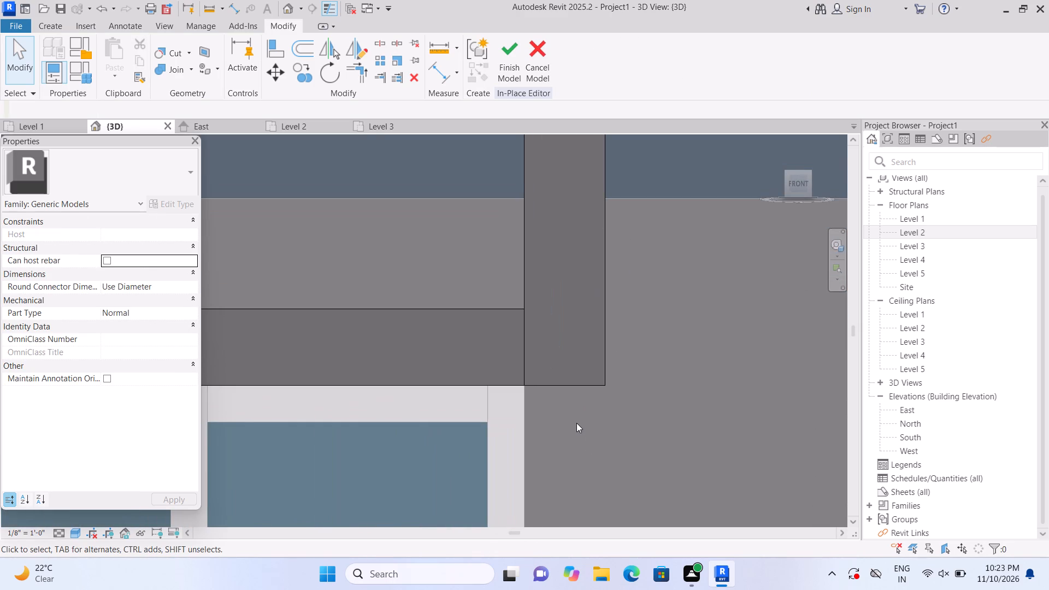
scroll(576, 423, down, 14)
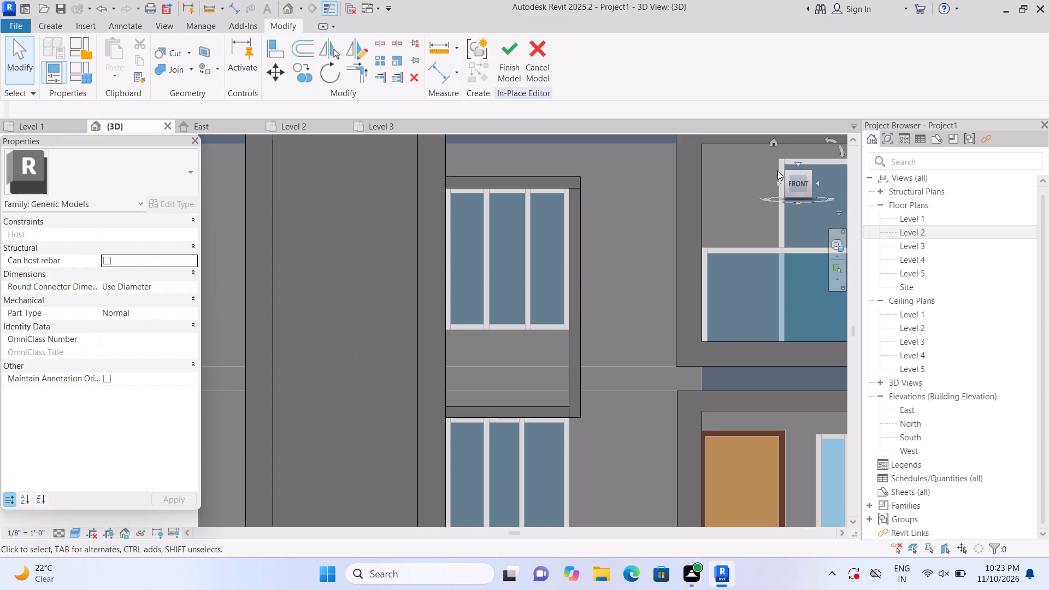
click(773, 139)
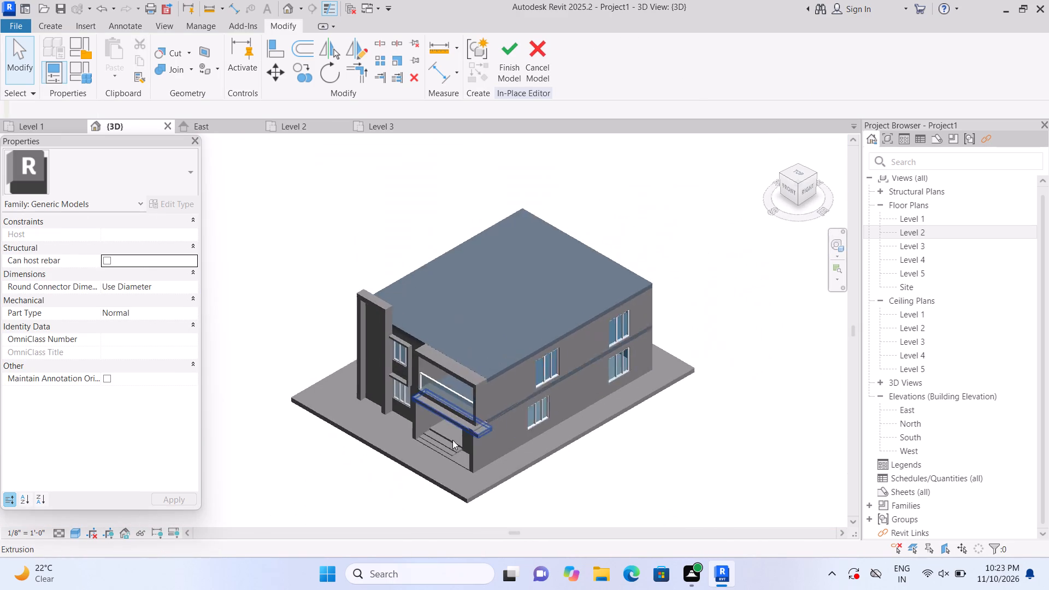
Join the top band to the vertical band, and the lower band to the vertical band, in the stacked windows' surround.
scroll(325, 422, up, 6)
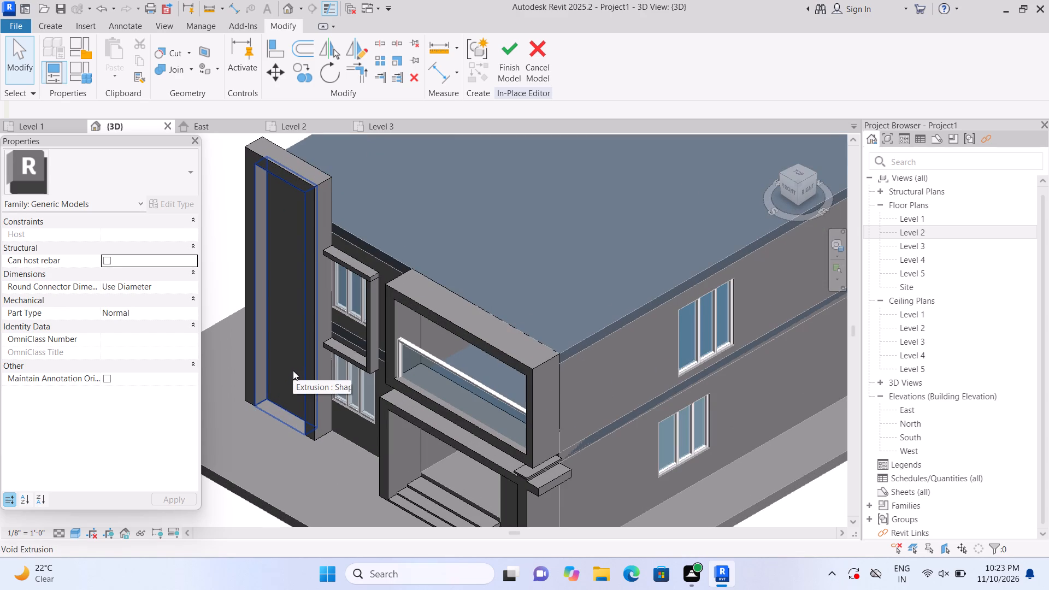
scroll(317, 87, up, 1)
scroll(264, 421, up, 1)
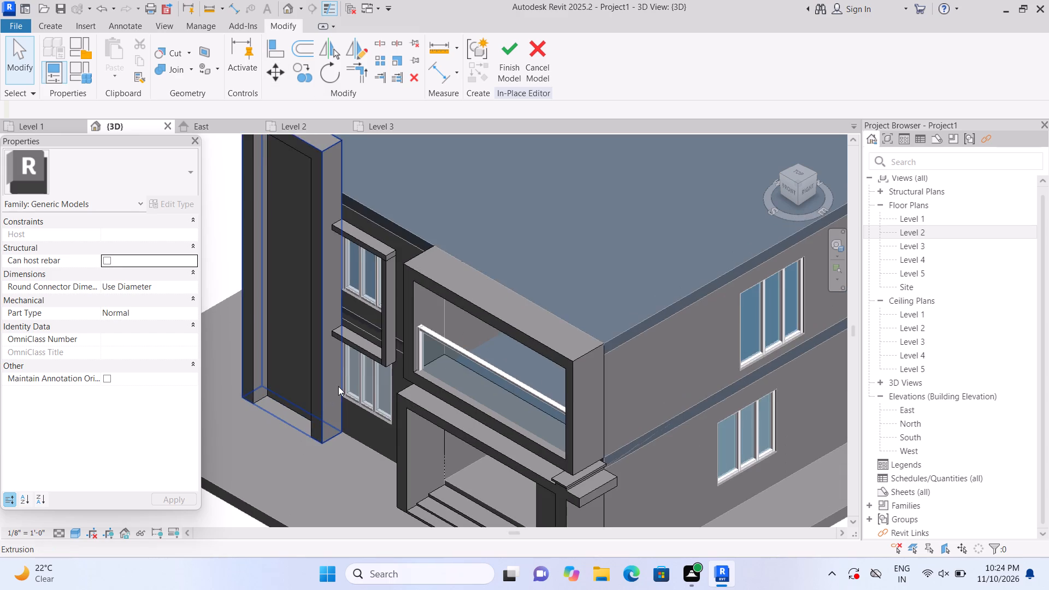
scroll(338, 391, down, 2)
scroll(334, 462, down, 2)
scroll(369, 439, up, 3)
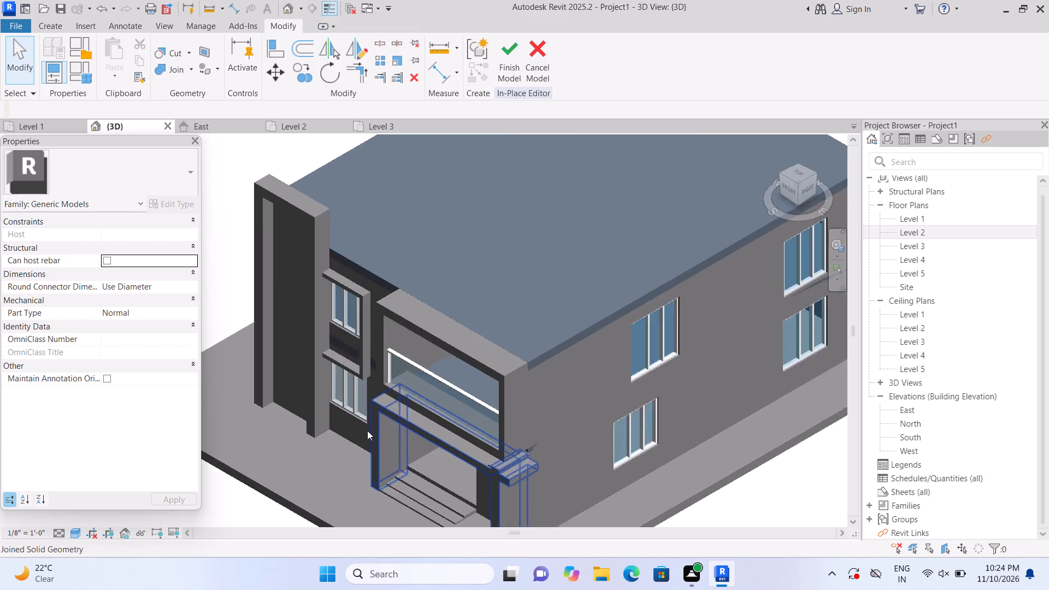
scroll(367, 430, up, 3)
click(192, 69)
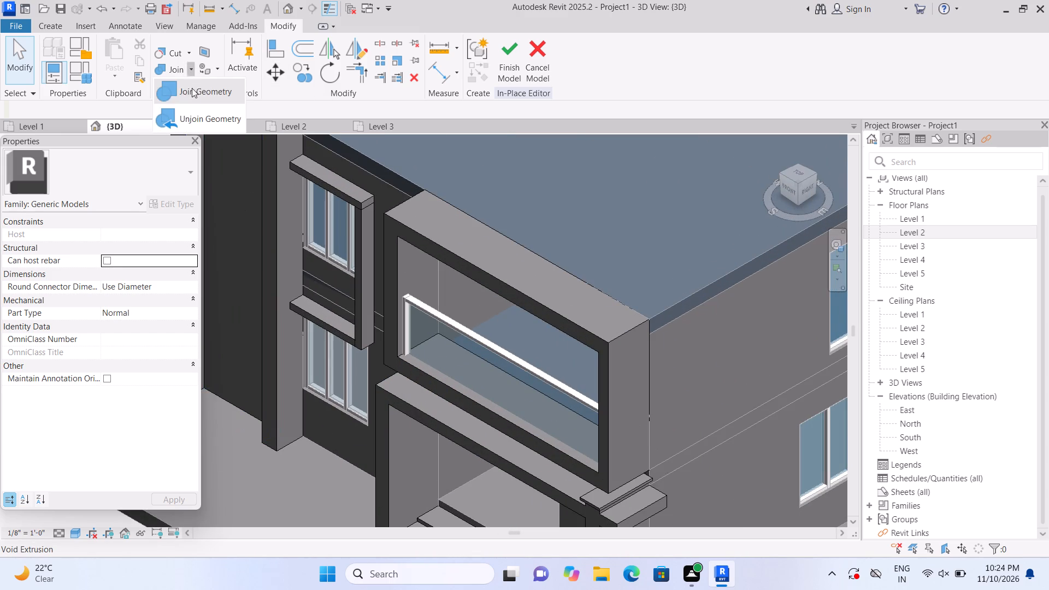
click(194, 92)
scroll(321, 214, up, 1)
click(362, 185)
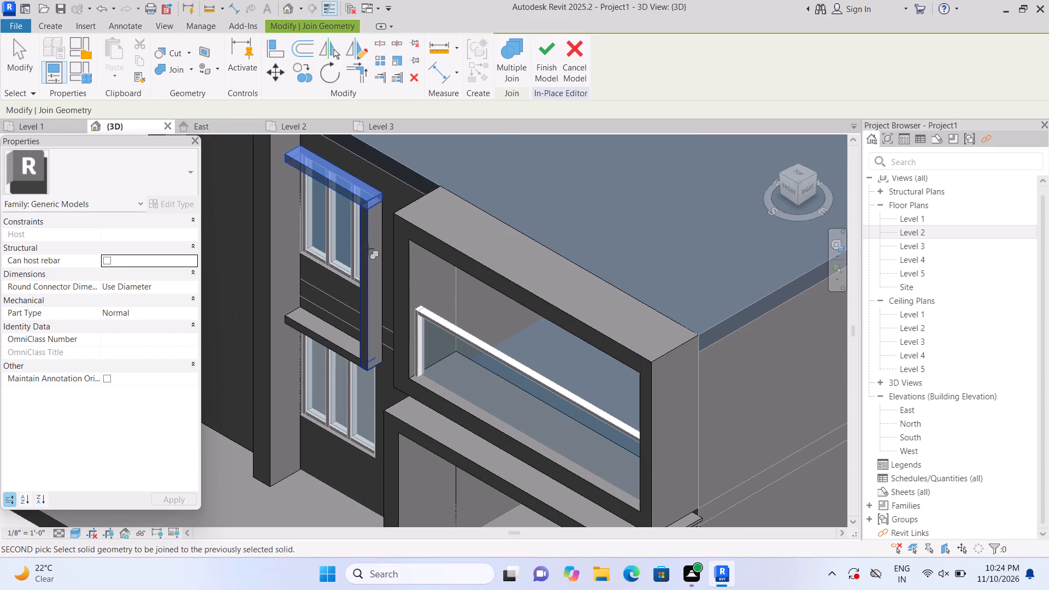
click(368, 249)
click(352, 363)
click(366, 344)
scroll(370, 337, down, 2)
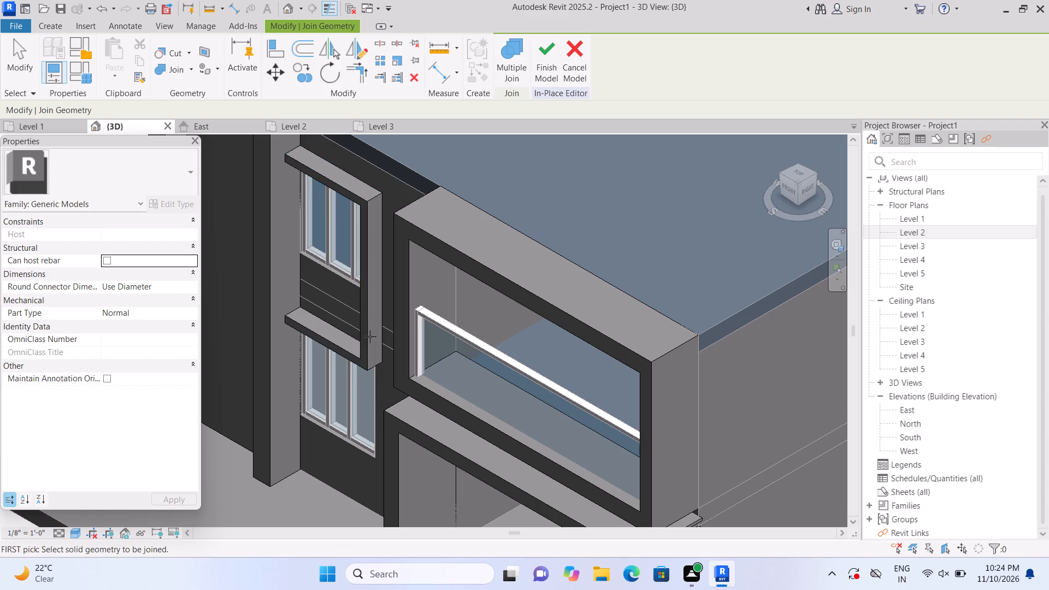
On the front wall plane, extrude a 21' 0" tall strip from roof top to ground between the wall's outer edge and the tall block, 2" deep.
scroll(370, 337, down, 2)
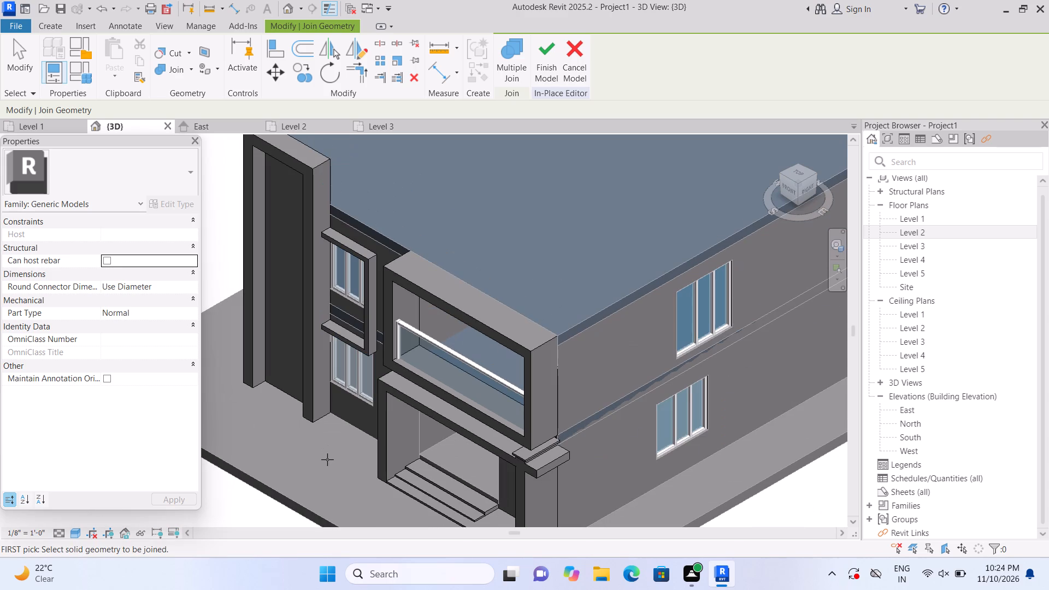
scroll(327, 461, down, 2)
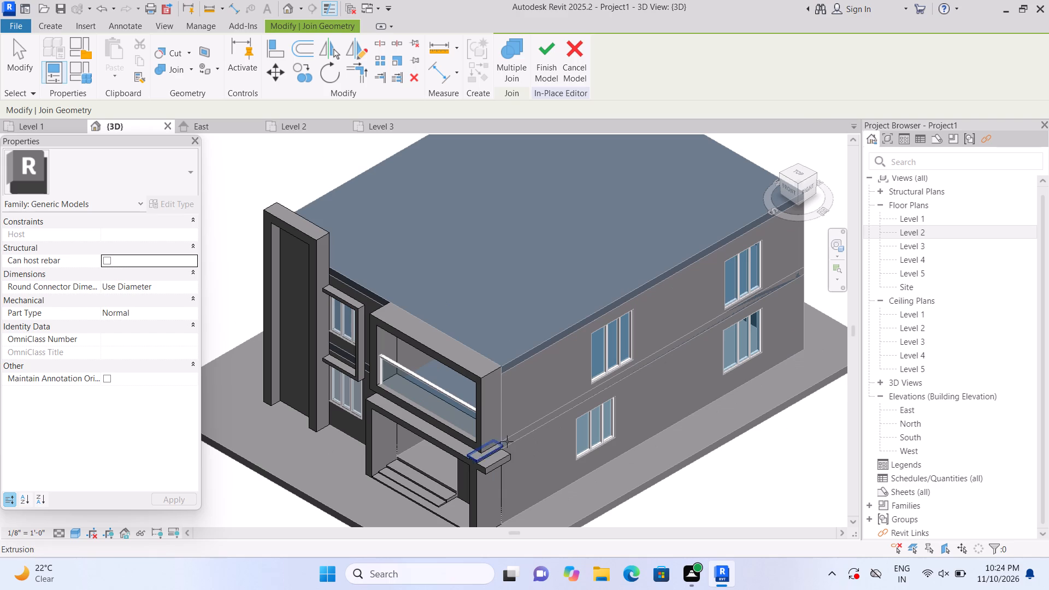
click(788, 191)
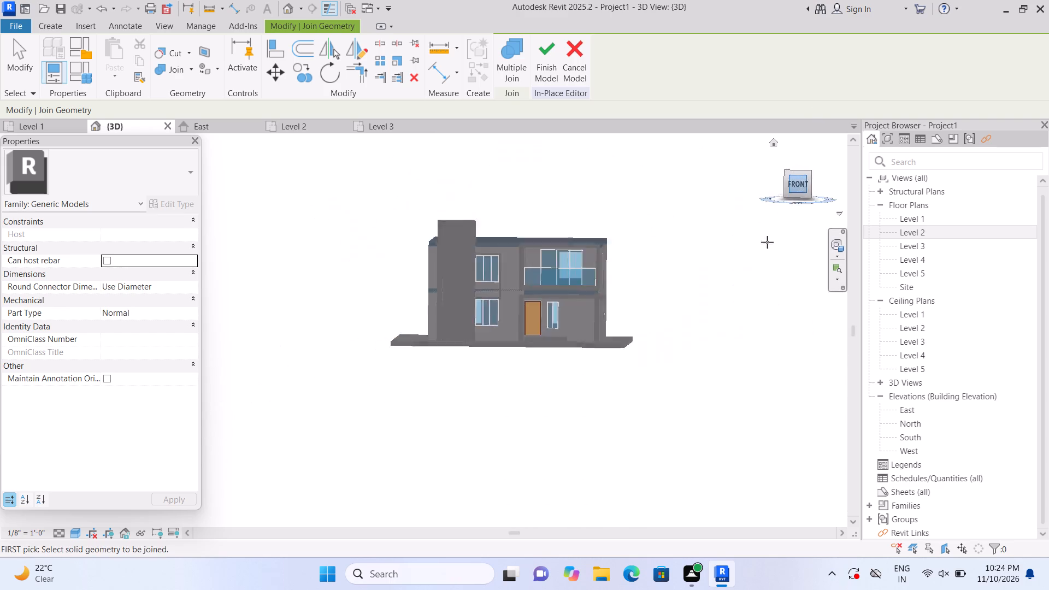
scroll(345, 367, up, 7)
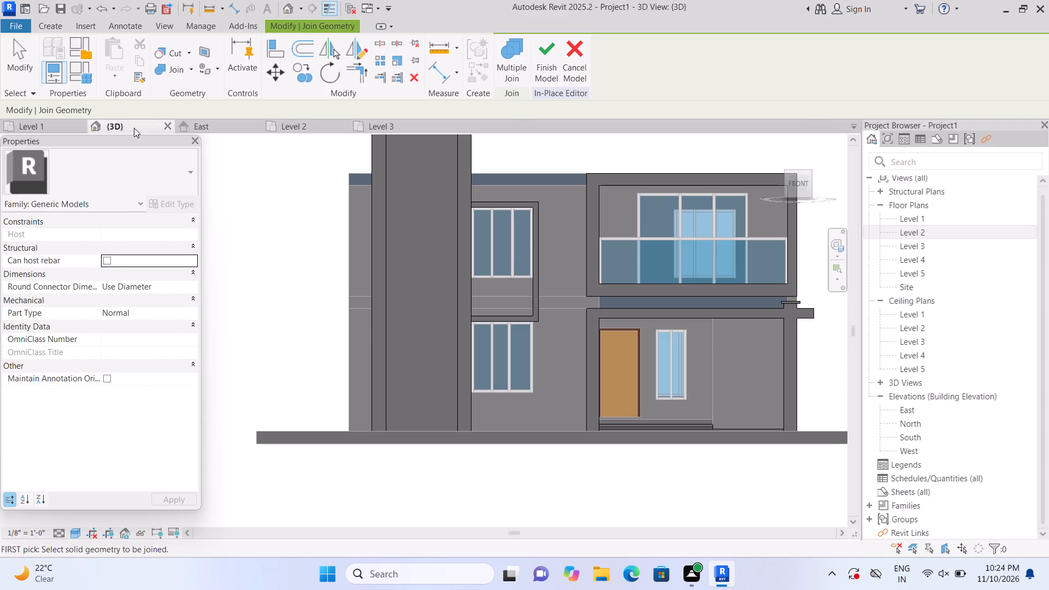
click(48, 23)
click(117, 52)
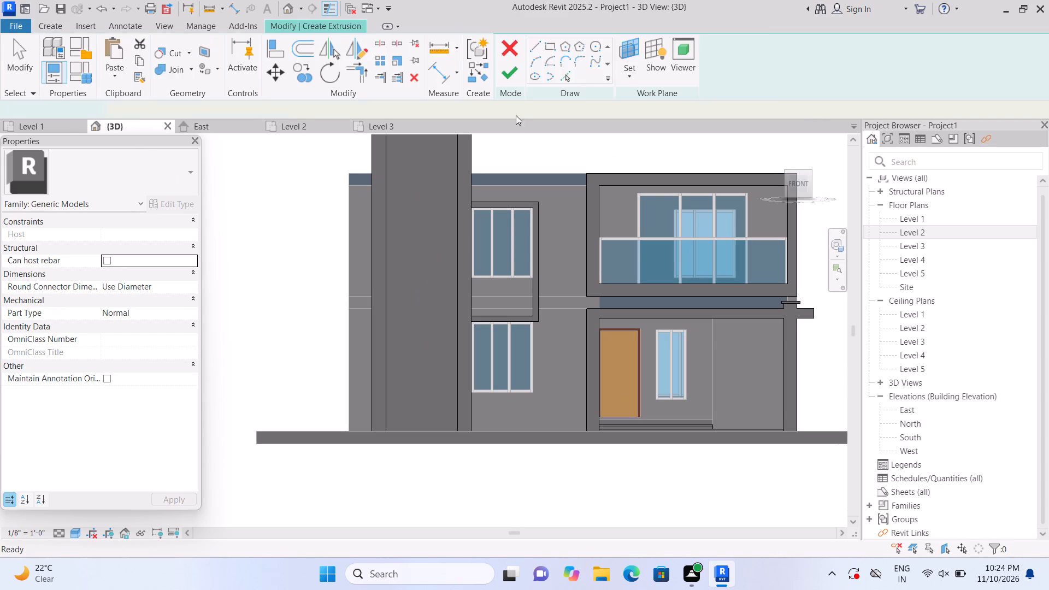
click(712, 78)
click(720, 127)
scroll(464, 245, up, 1)
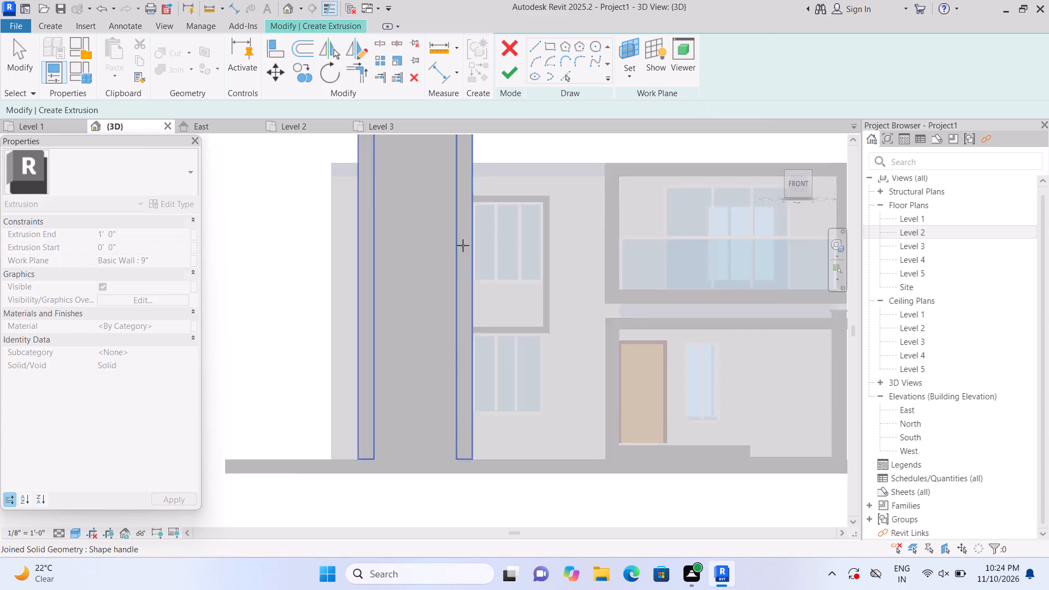
scroll(463, 245, up, 1)
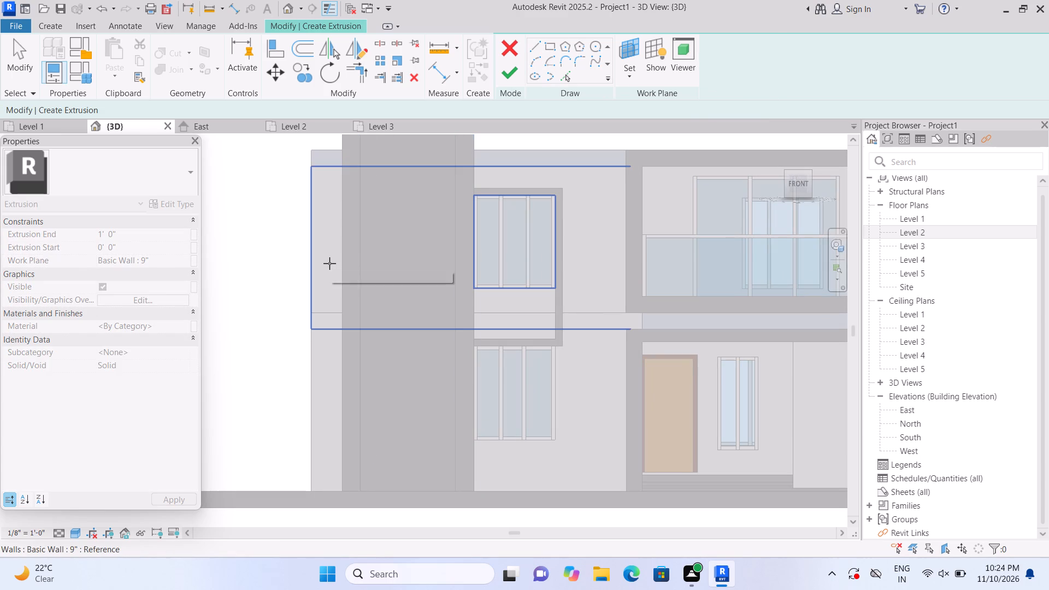
click(329, 263)
click(628, 50)
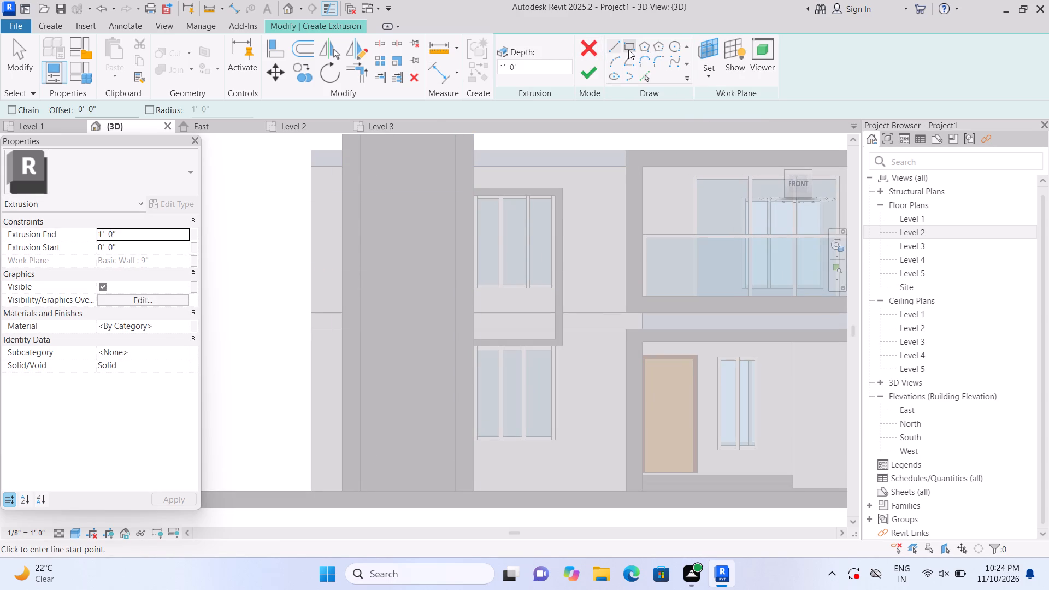
click(306, 151)
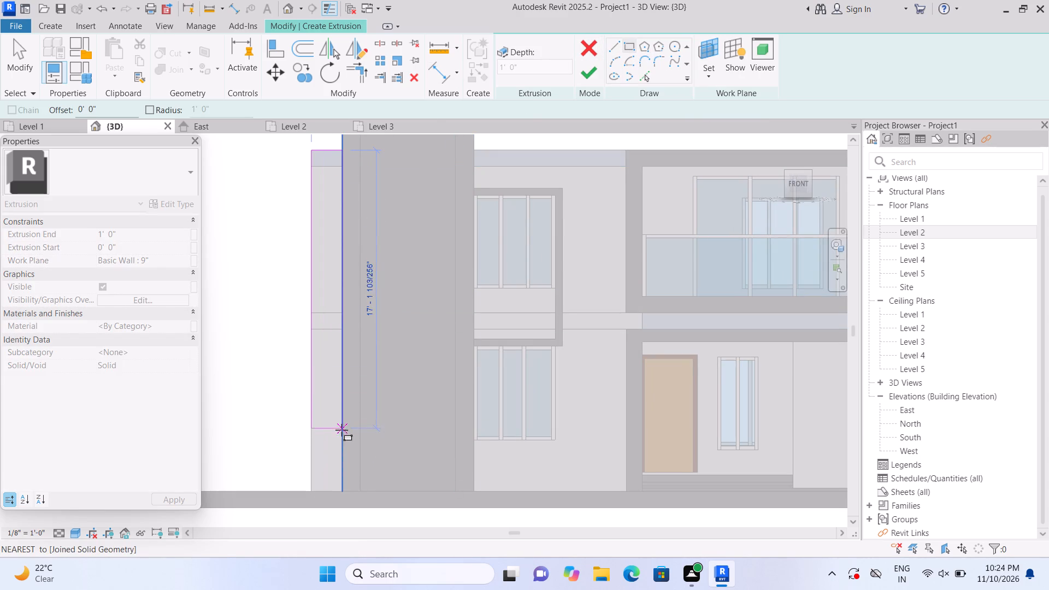
click(338, 490)
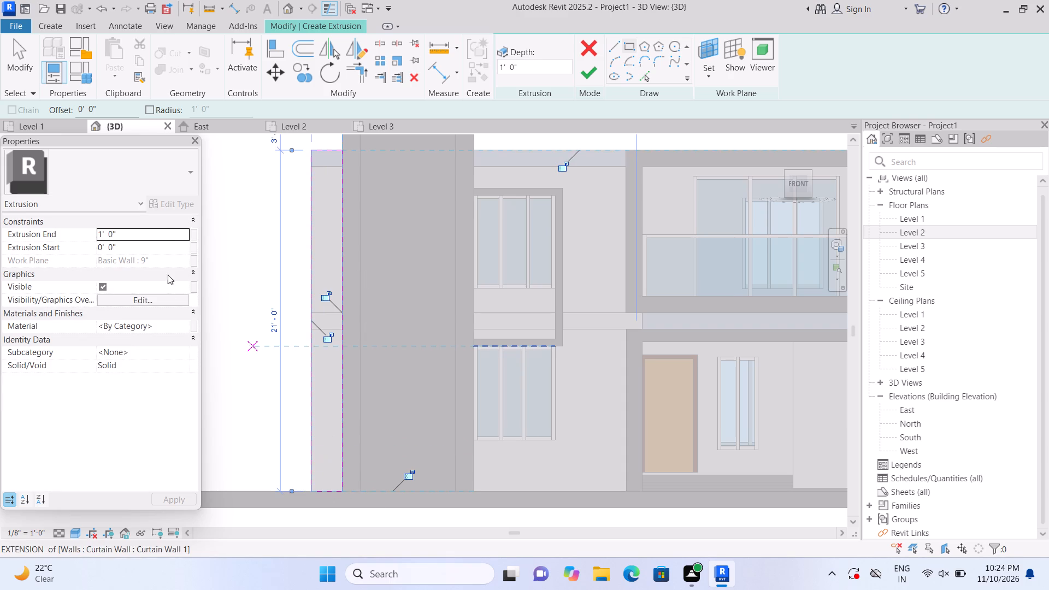
click(164, 233)
key(BackSpace)
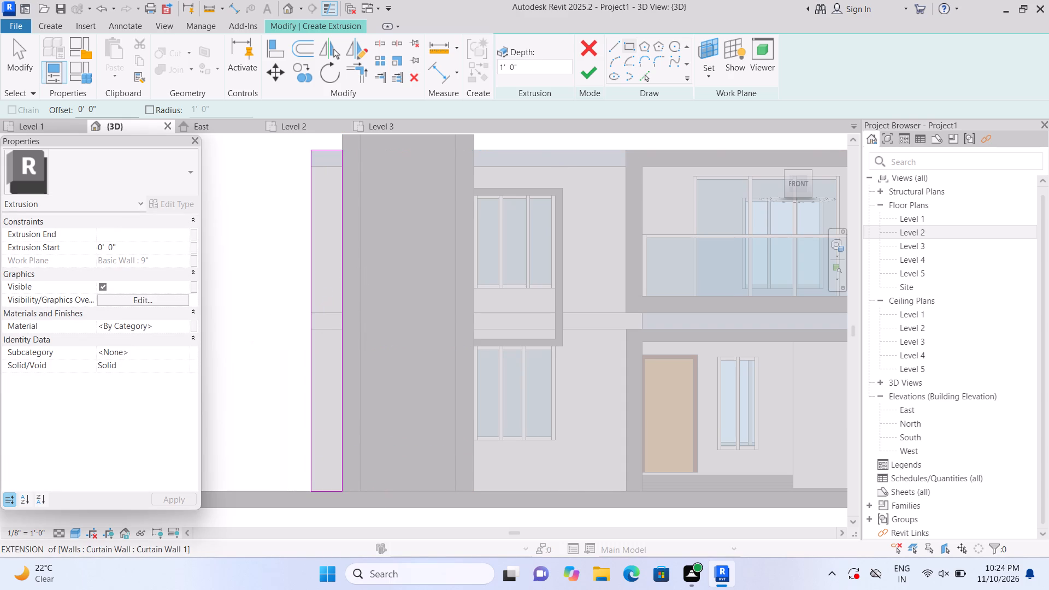
text(2")
key(Return)
click(262, 270)
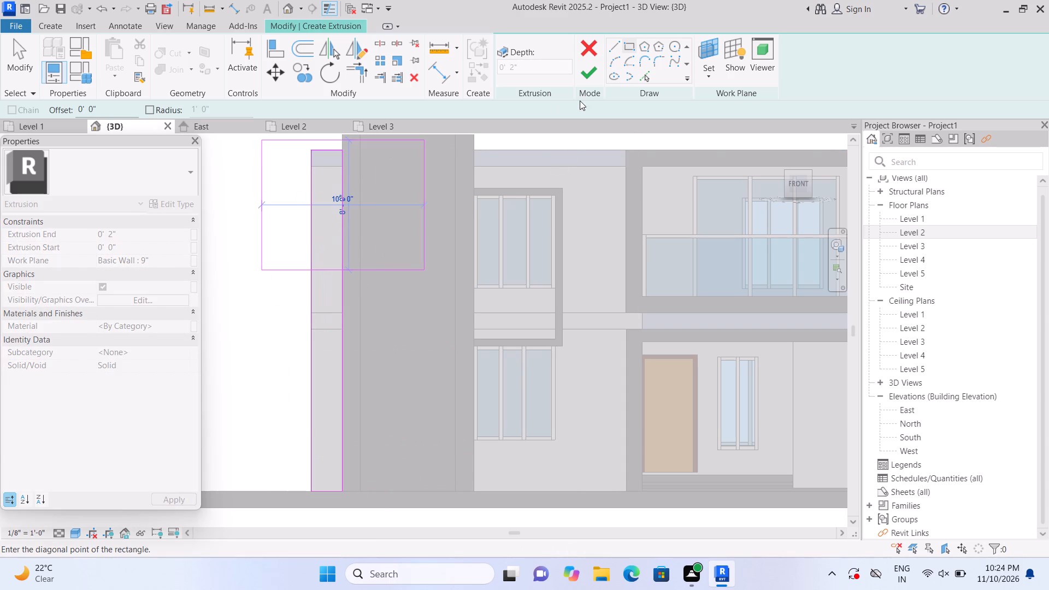
click(591, 72)
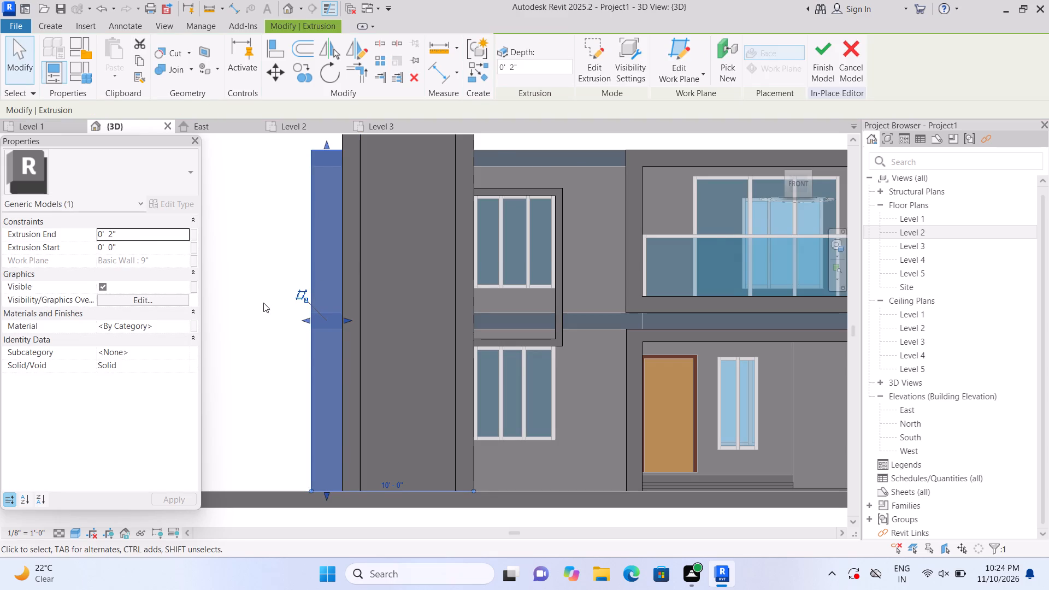
click(263, 303)
On the front wall plane, extrude a panel about 9' 4" by 2' 4" above the window surround, from tall block to projecting frame, 2" deep.
scroll(263, 300, down, 2)
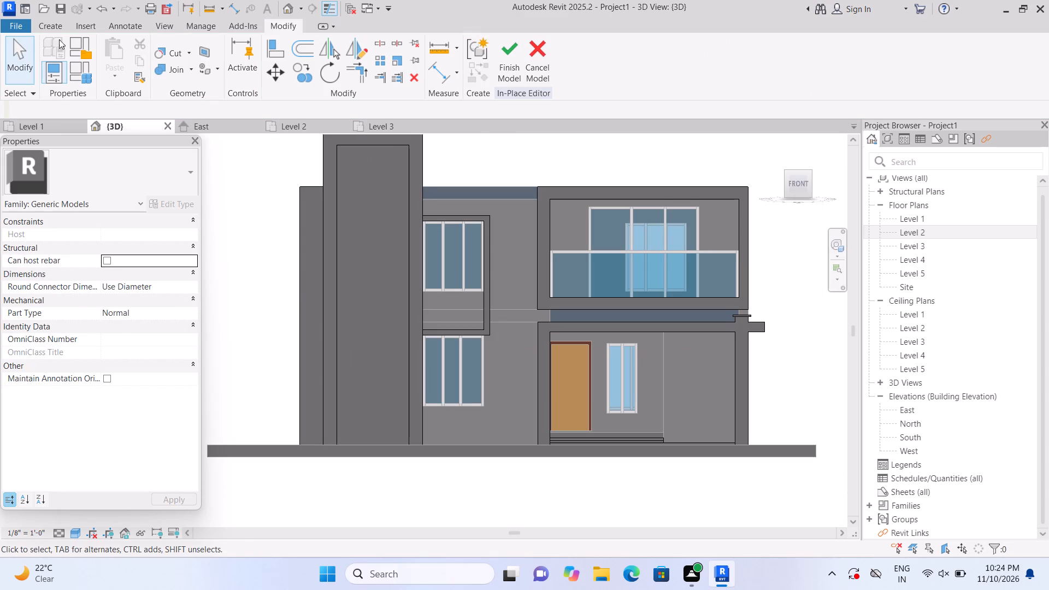
click(53, 30)
click(118, 60)
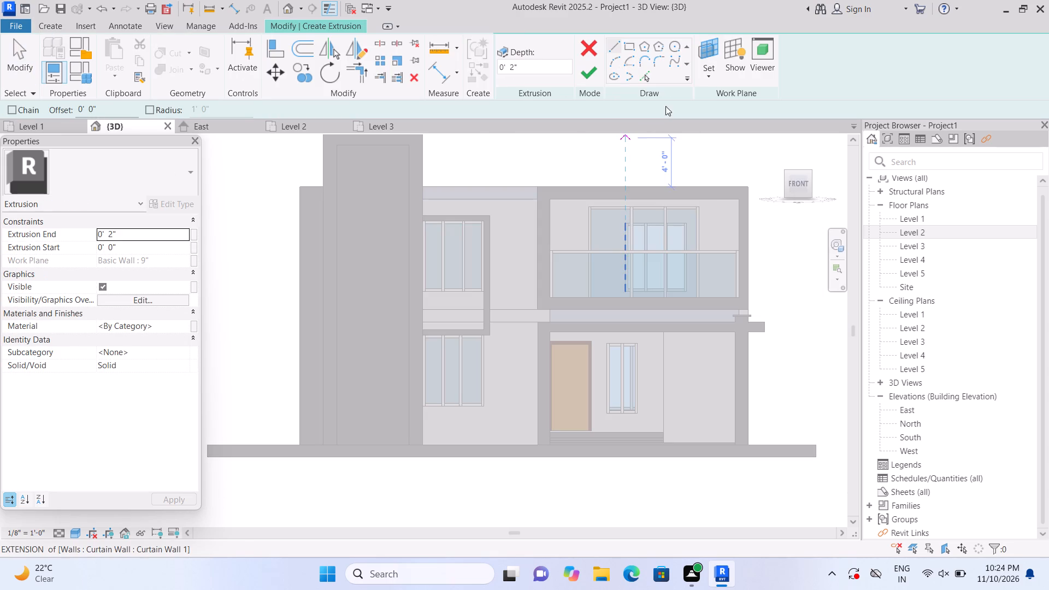
click(709, 82)
click(728, 124)
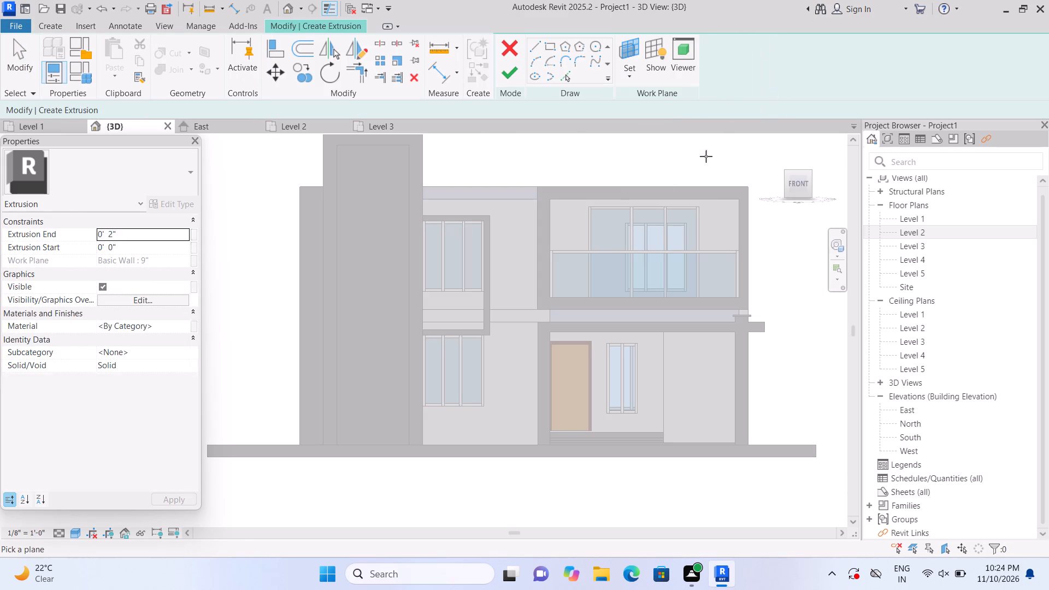
click(509, 220)
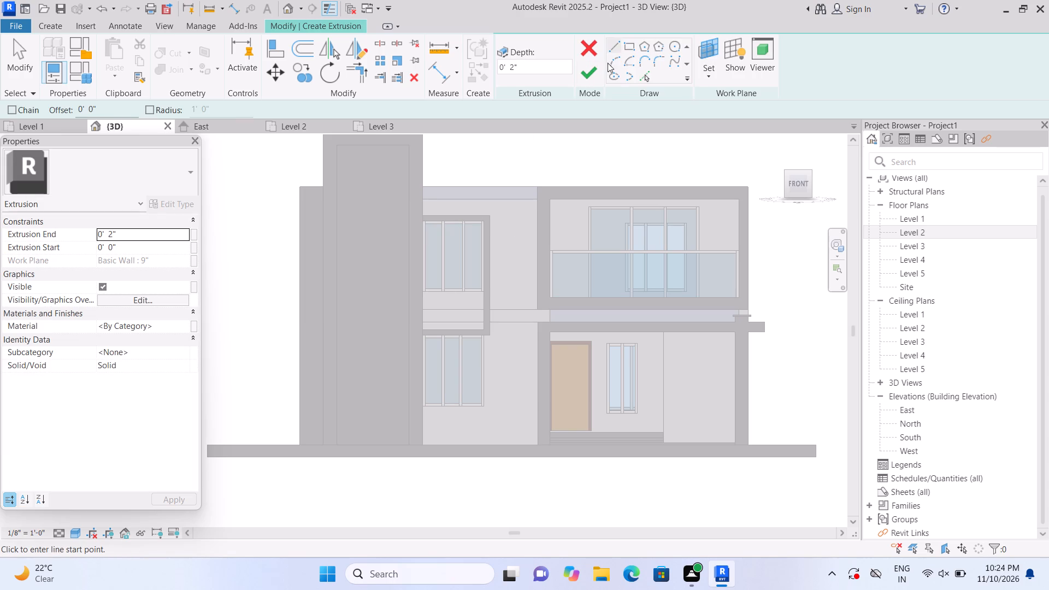
click(627, 46)
scroll(556, 161, up, 2)
scroll(457, 214, up, 1)
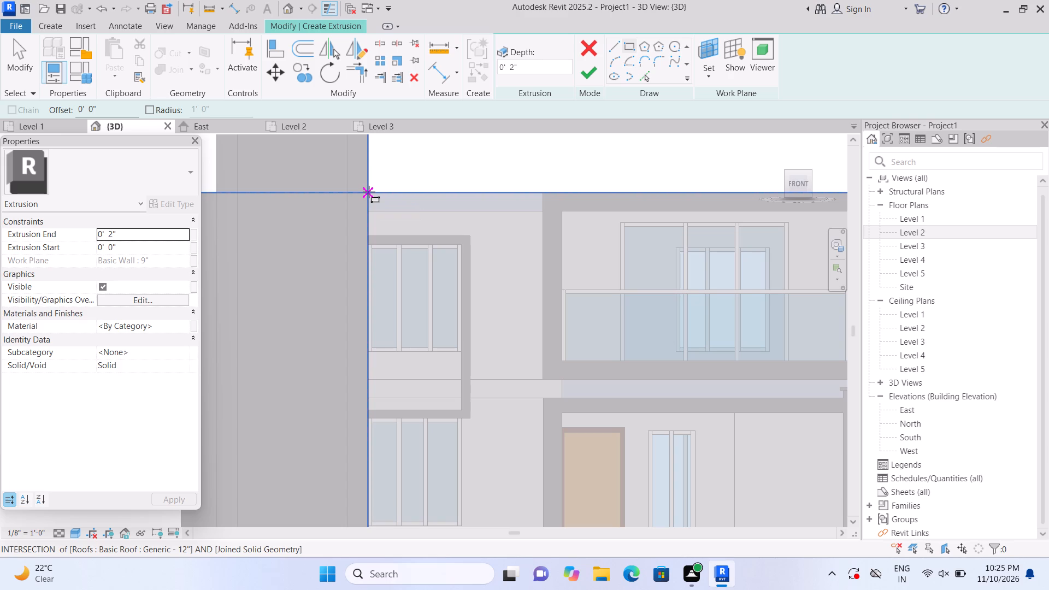
click(369, 192)
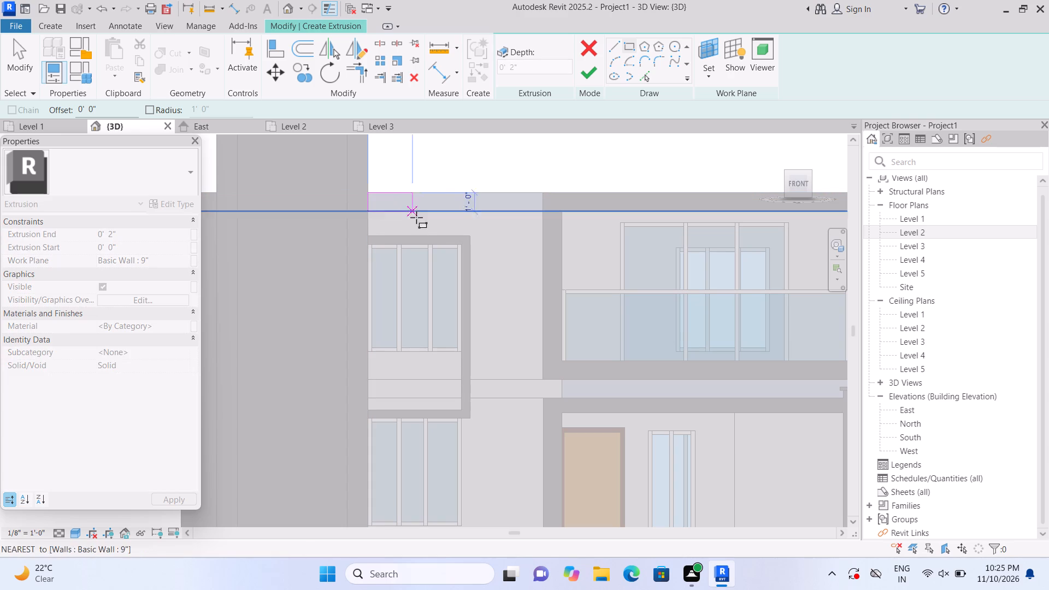
scroll(472, 231, up, 1)
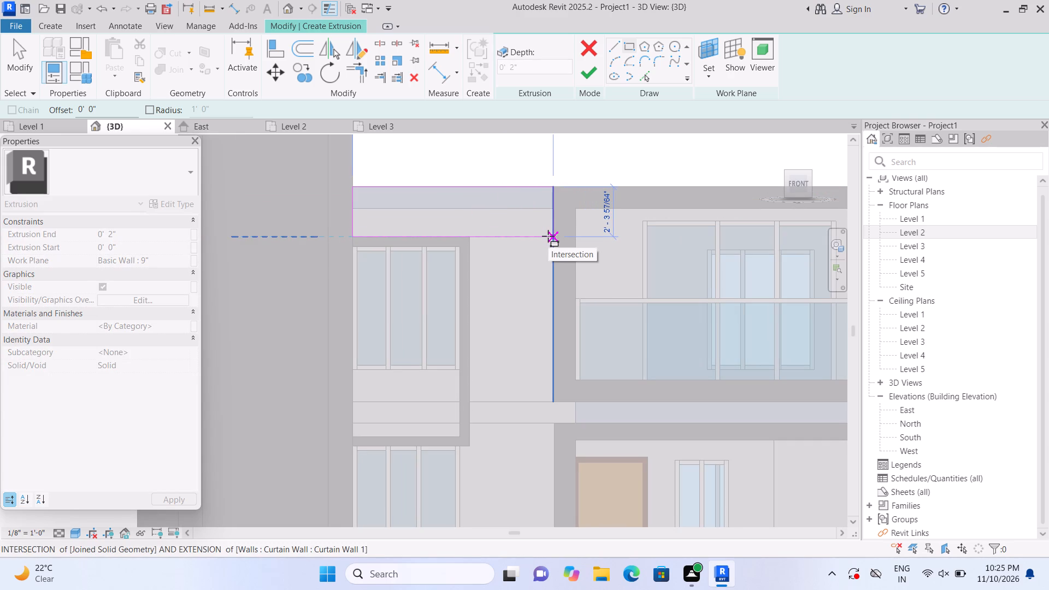
click(548, 236)
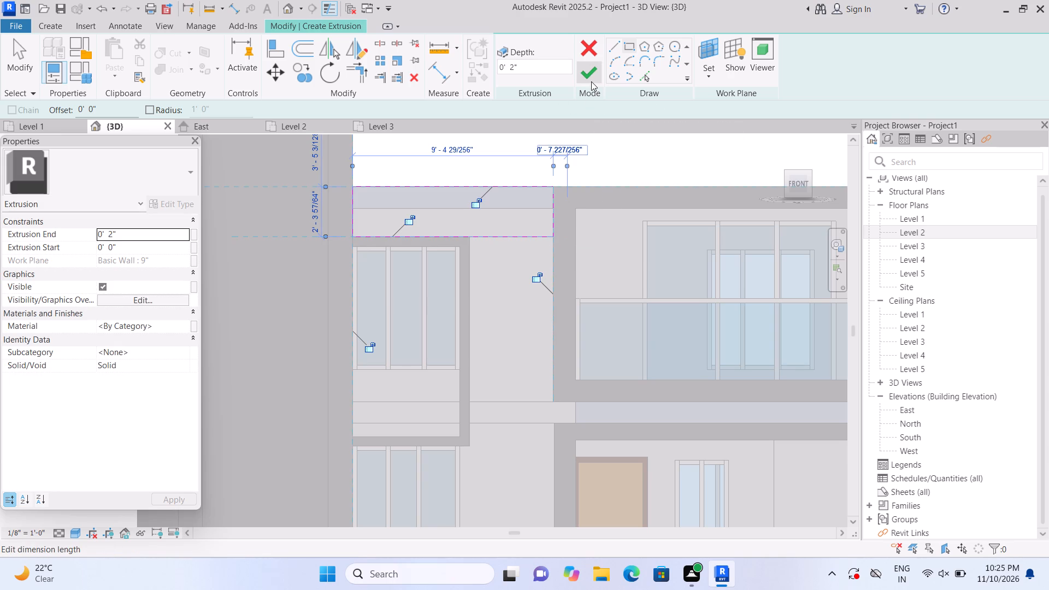
click(591, 80)
click(601, 146)
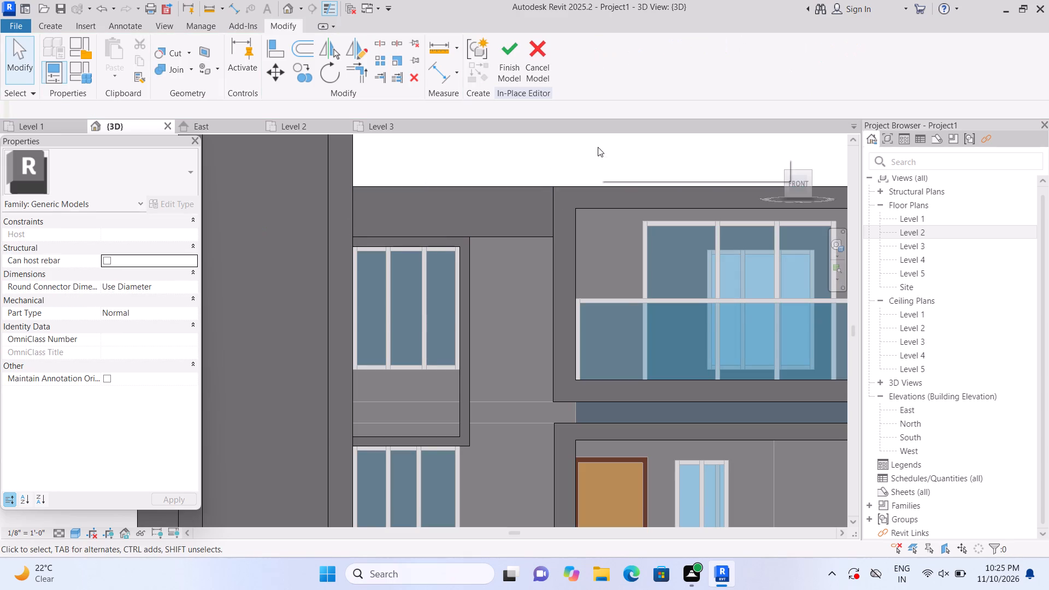
On the front wall plane, extrude a panel about 9' 9" tall between window surround and projecting frame, down to the surround's lower edge, 2" deep.
middle_drag(591, 142, 559, 121)
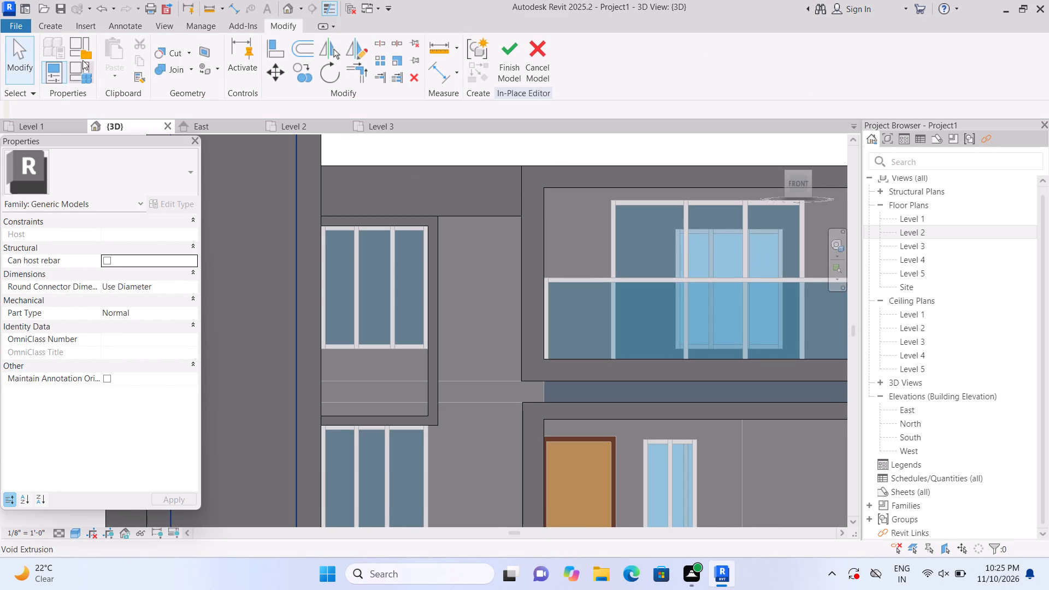
click(49, 22)
click(115, 38)
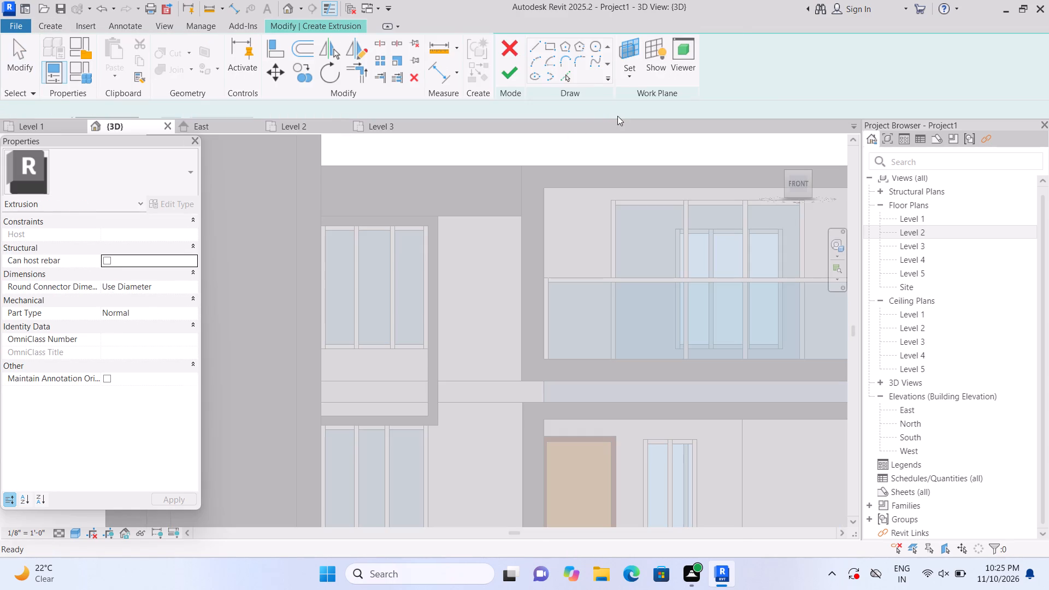
click(698, 80)
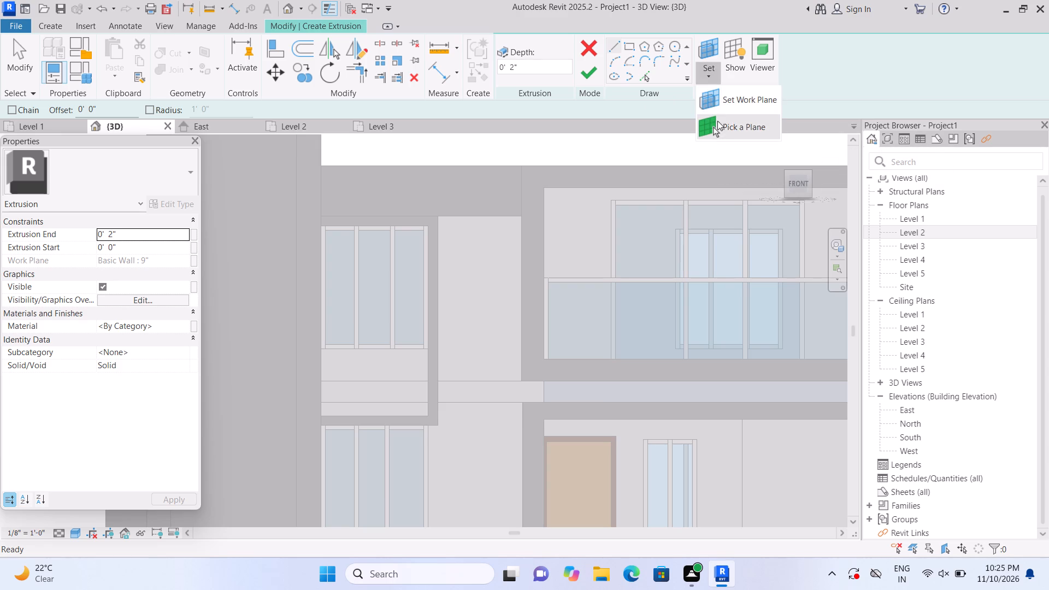
click(718, 122)
click(461, 264)
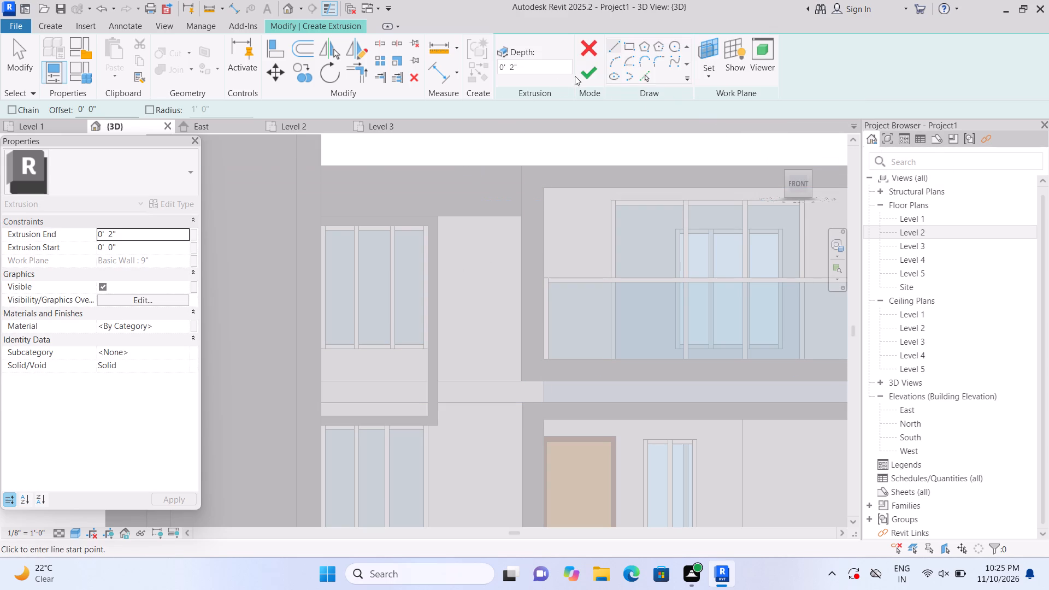
click(627, 46)
scroll(513, 237, up, 1)
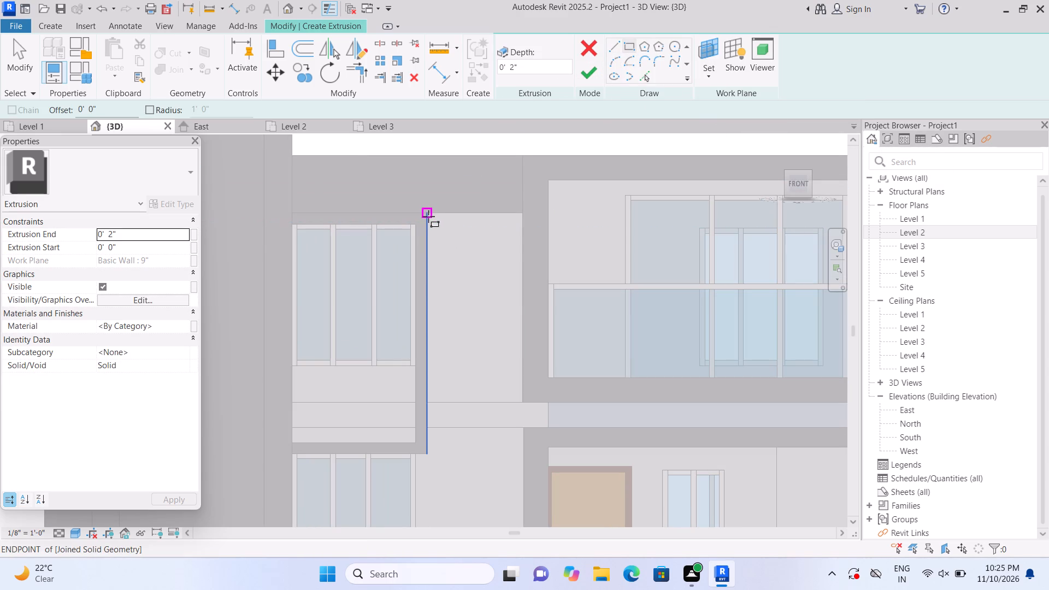
click(428, 215)
middle_drag(478, 459, 494, 209)
scroll(503, 230, down, 2)
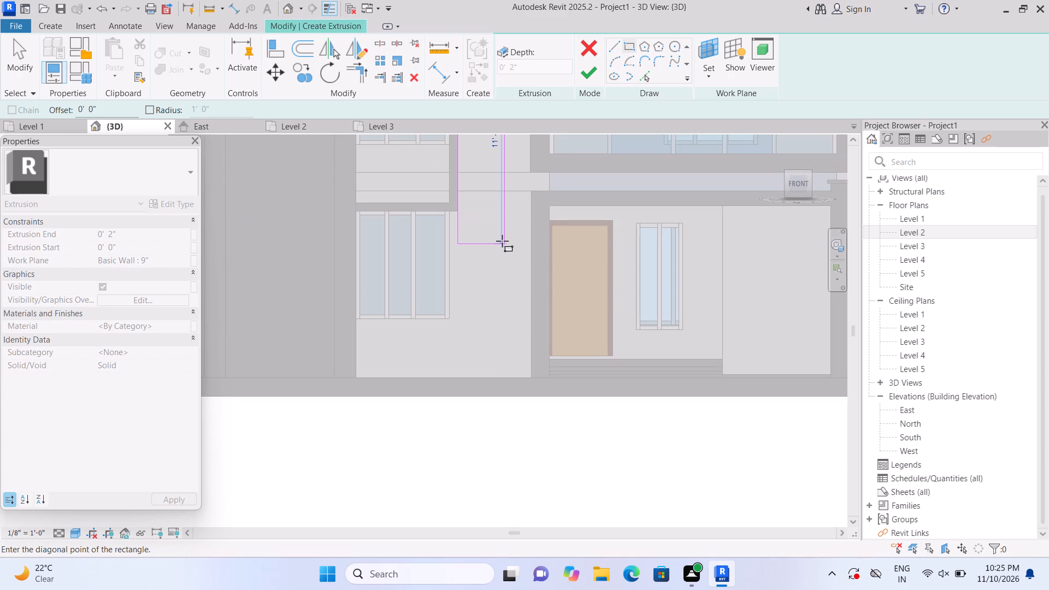
middle_drag(502, 241, 494, 327)
scroll(499, 301, down, 2)
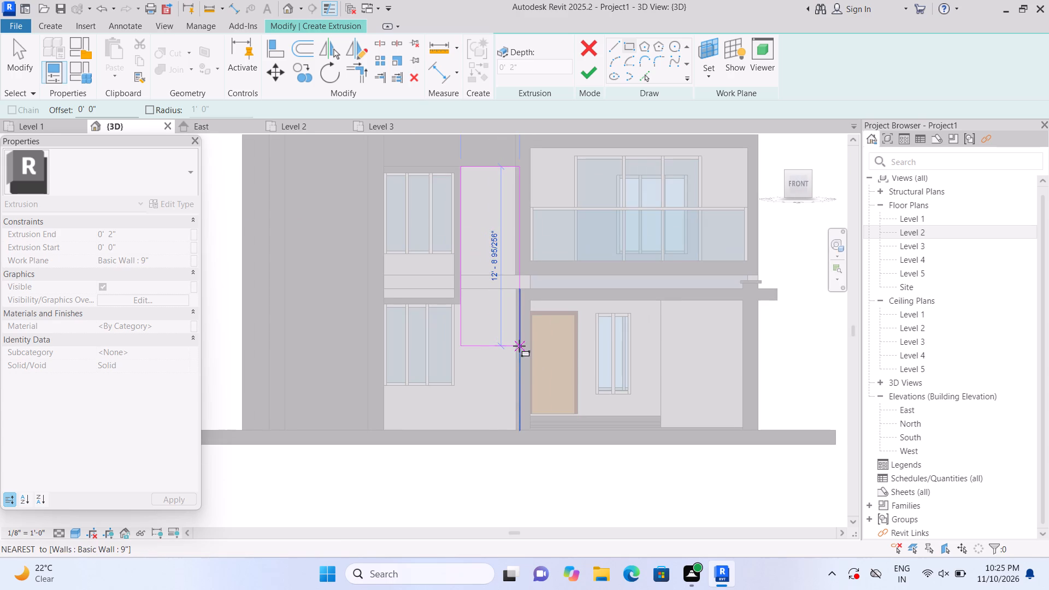
scroll(517, 349, up, 2)
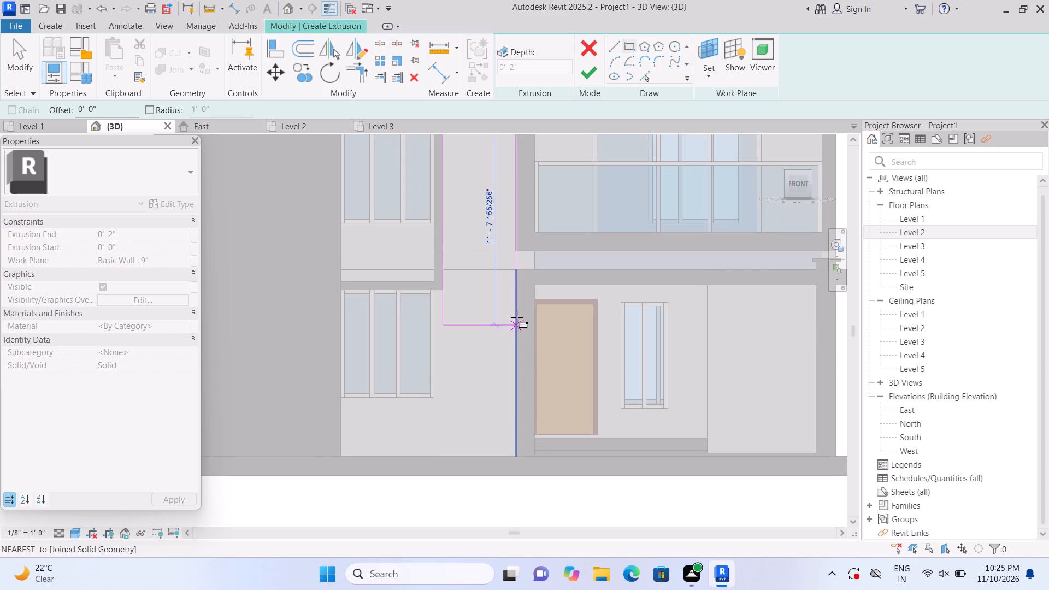
scroll(519, 274, up, 1)
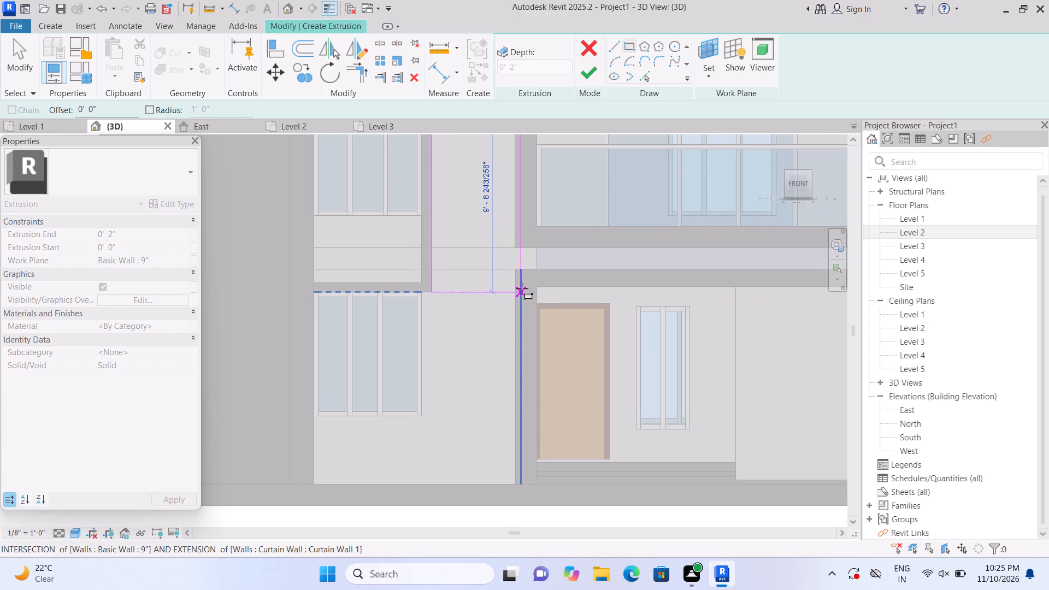
scroll(522, 288, up, 3)
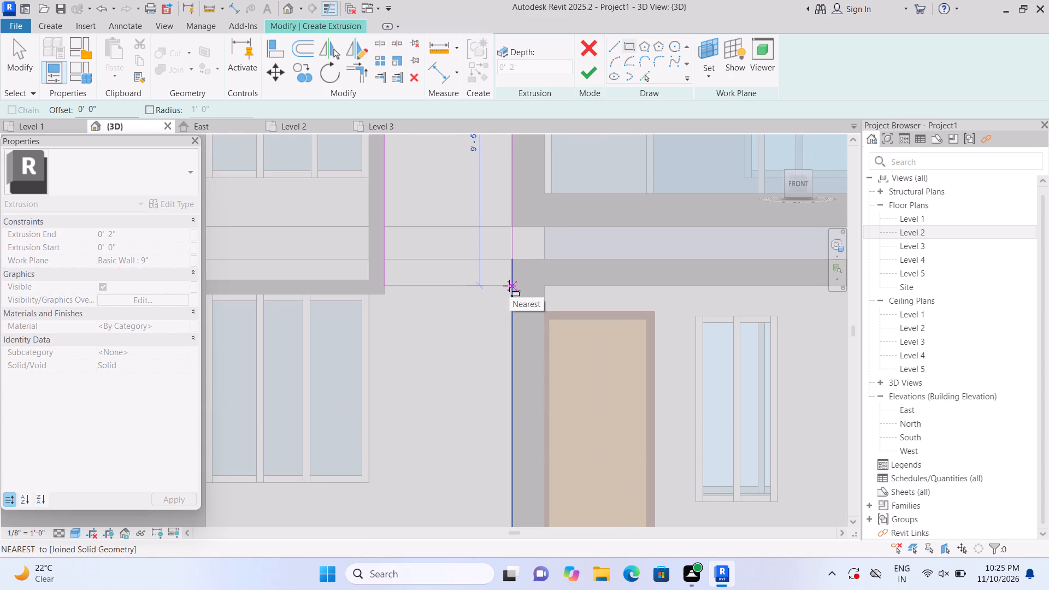
click(511, 291)
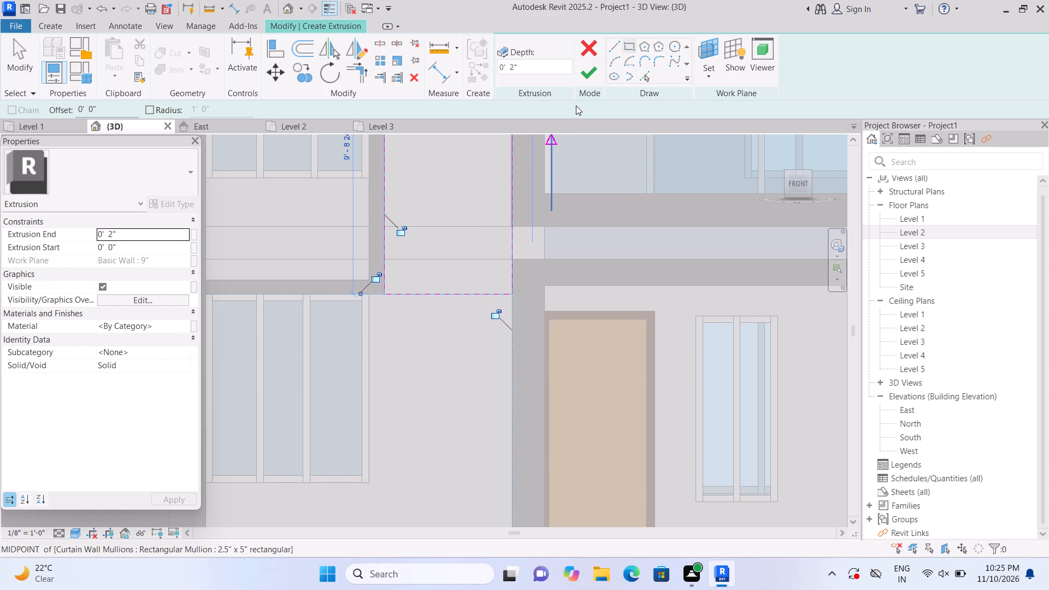
click(588, 81)
scroll(598, 167, down, 7)
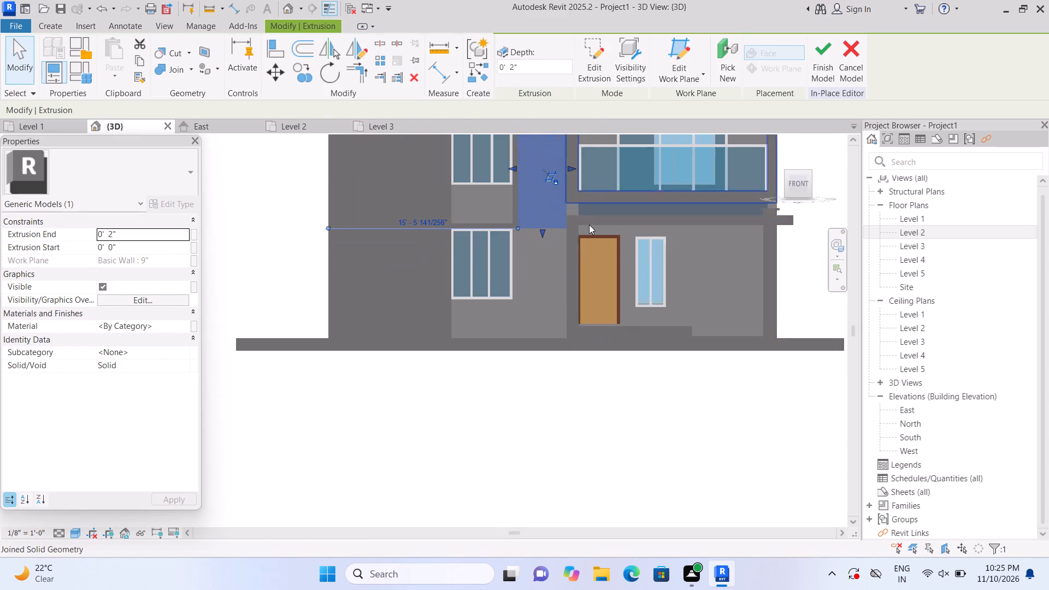
click(432, 495)
Join the panel above the window surround with the tall panel beside the surround.
middle_drag(442, 427, 371, 589)
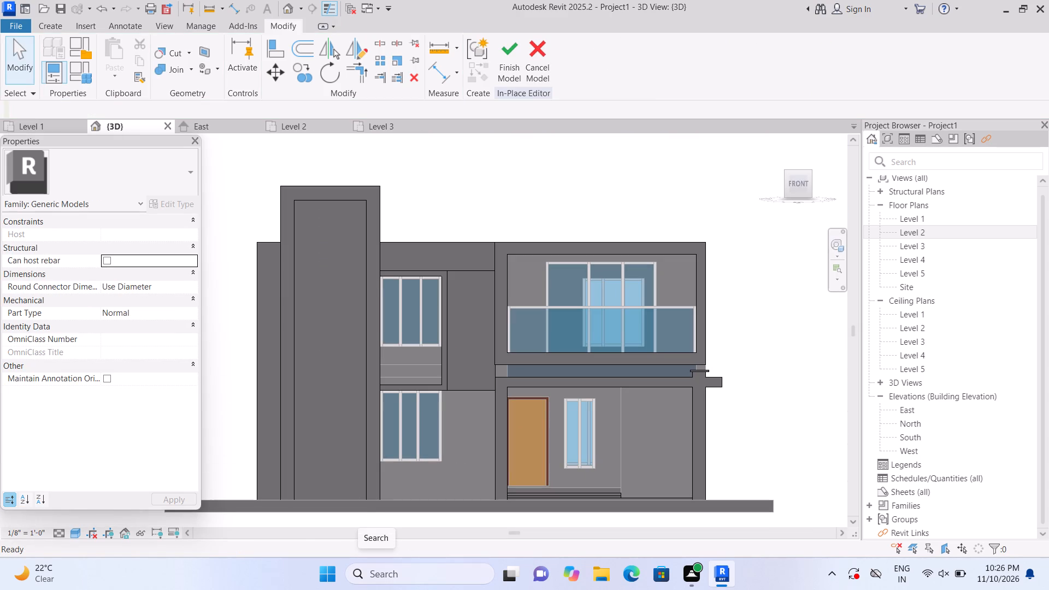
click(190, 70)
click(191, 88)
click(475, 251)
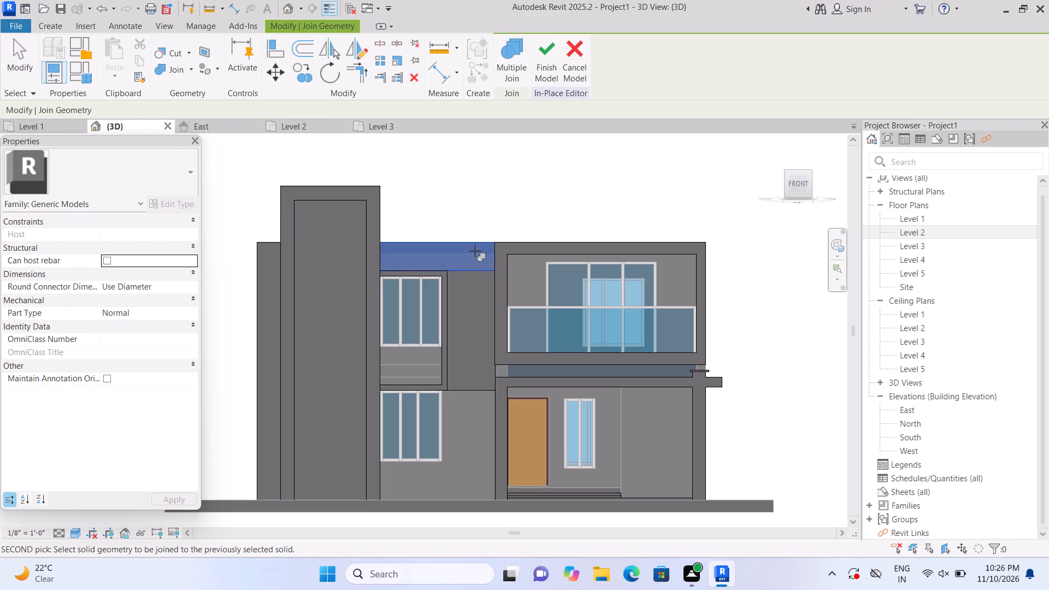
click(466, 292)
On the roof's front edge plane, extrude a strip about 17' 2" by 1' 0" between the projecting frame and the entrance portal, 2" deep.
middle_drag(487, 219, 487, 138)
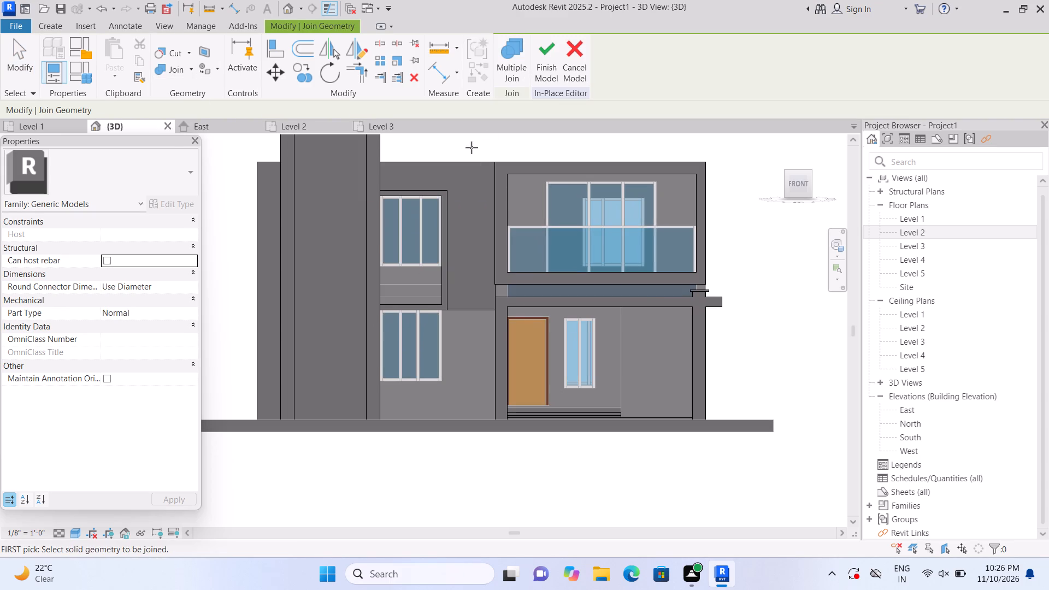
click(45, 26)
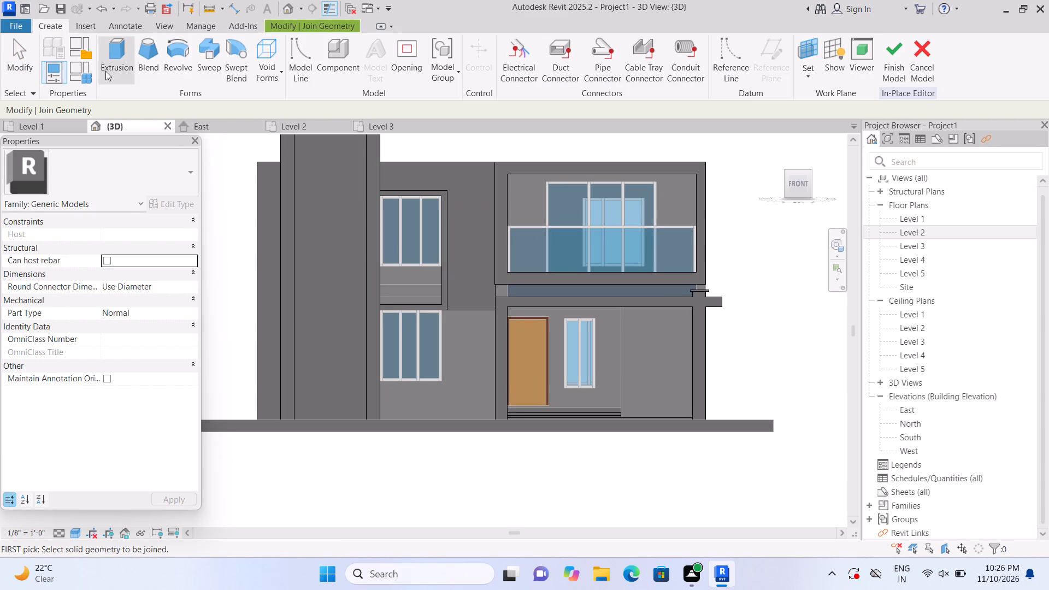
click(107, 71)
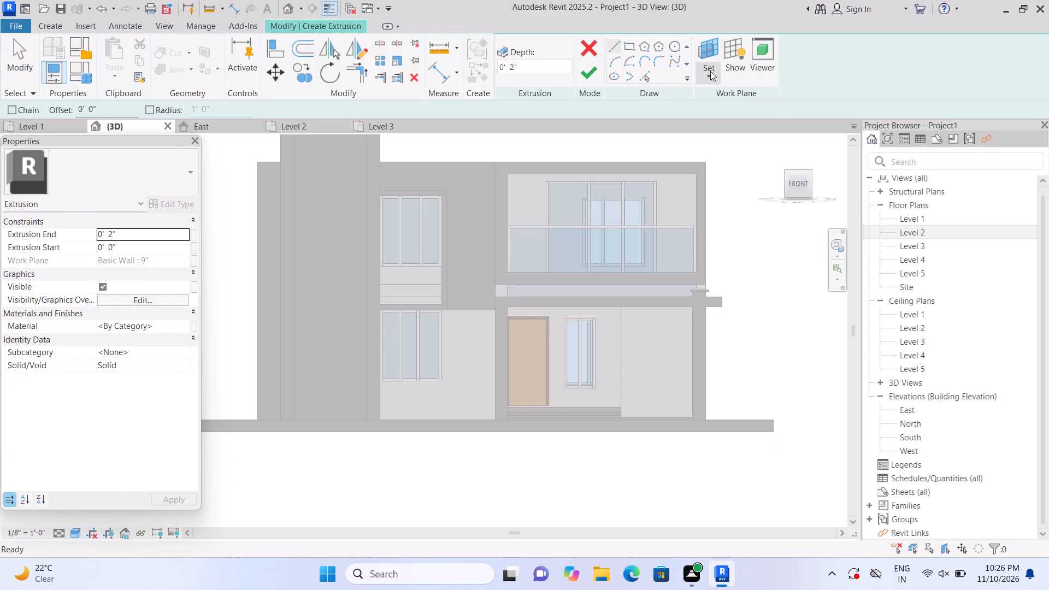
click(702, 75)
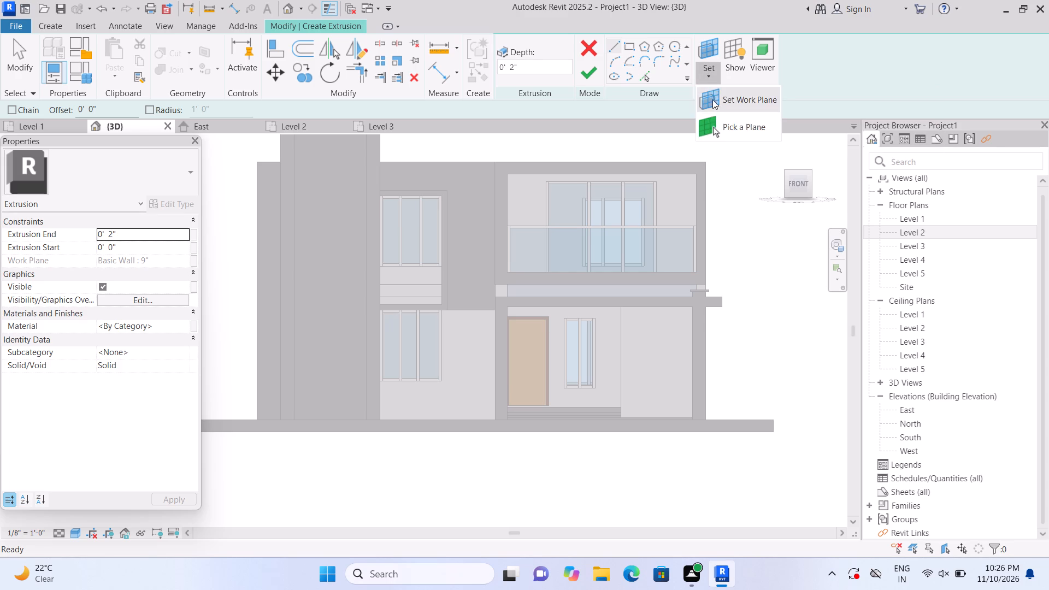
click(720, 134)
scroll(588, 263, up, 2)
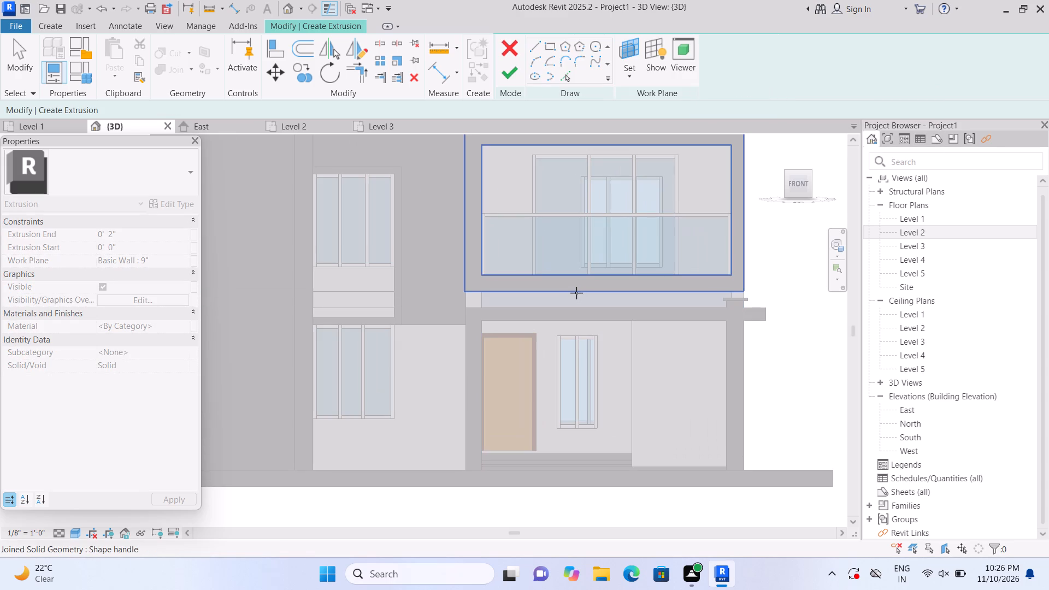
click(529, 299)
double_click(629, 51)
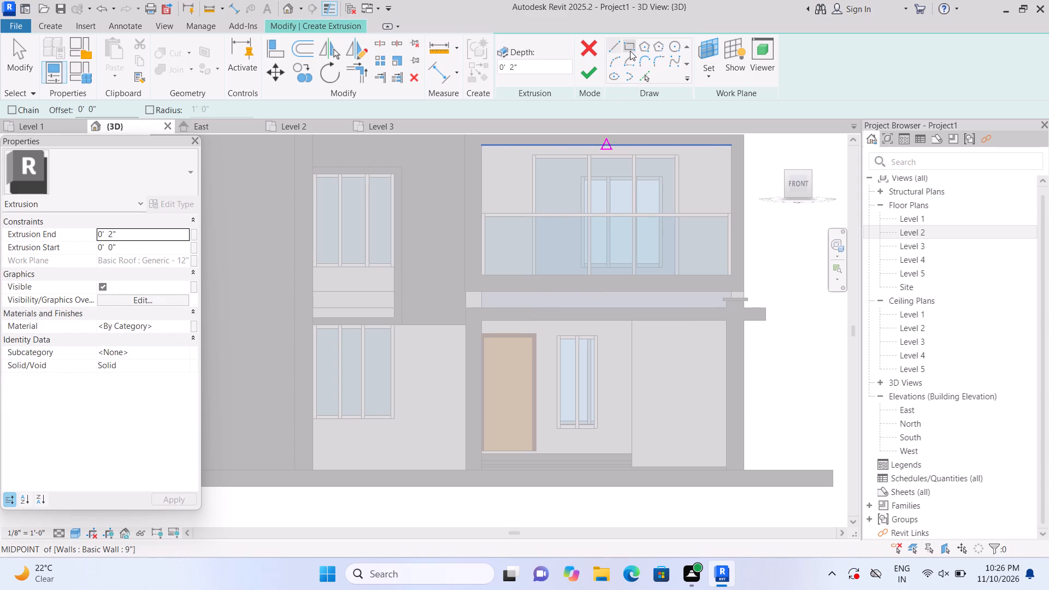
scroll(535, 327, up, 2)
click(446, 284)
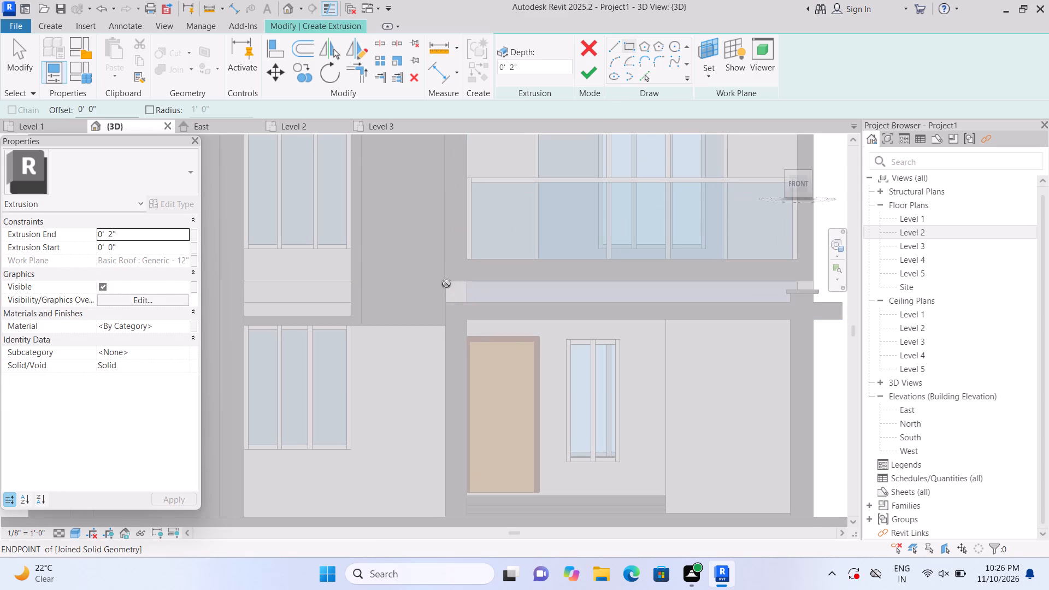
click(815, 299)
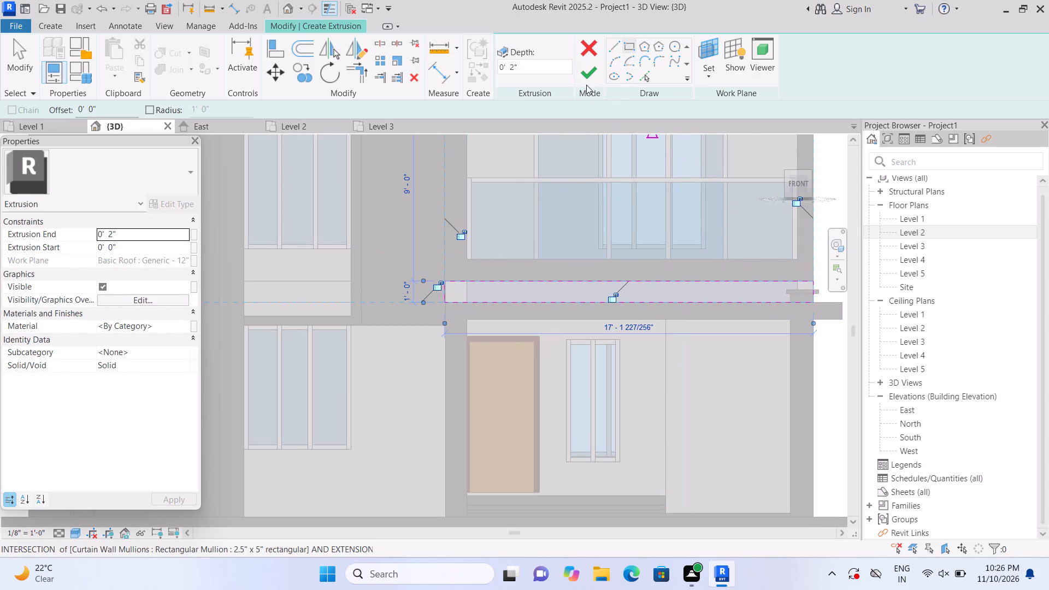
click(588, 74)
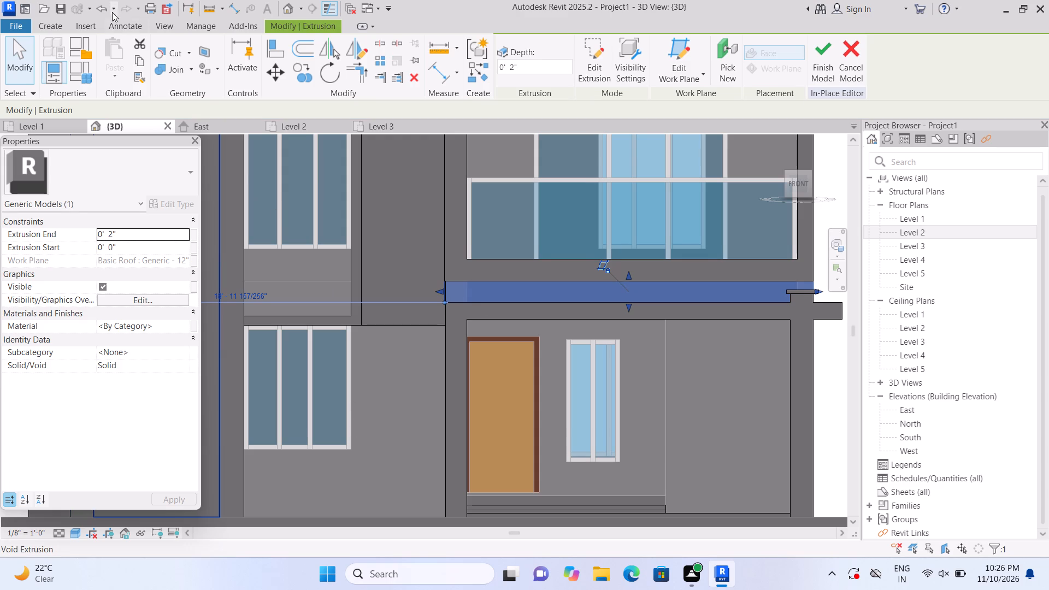
Join the strip between the projecting frame and portal with the panel beside the window surround.
click(190, 66)
click(194, 86)
click(469, 296)
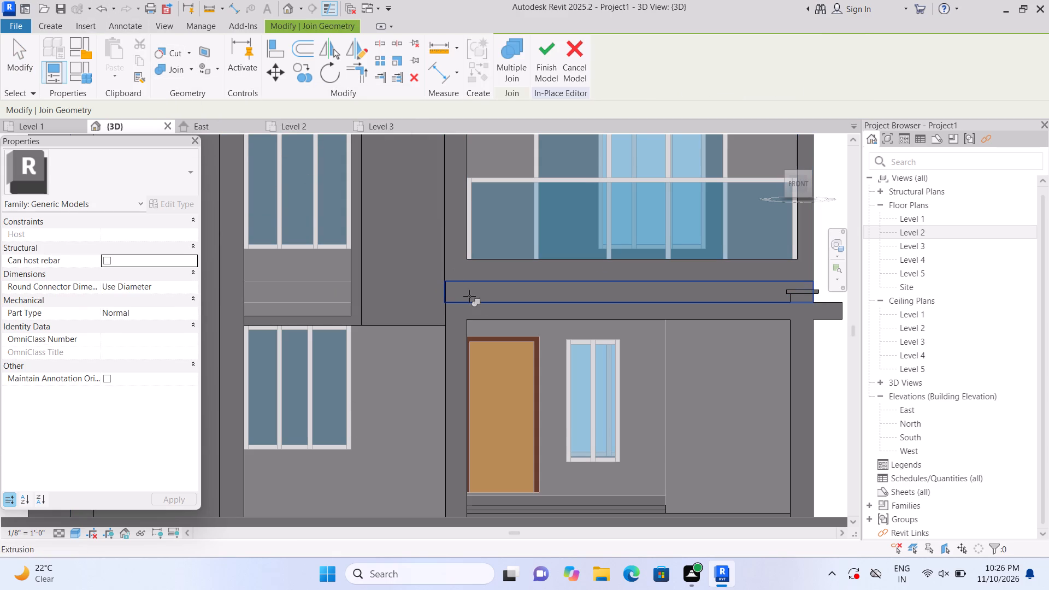
click(414, 259)
On the front wall plane, extrude a panel about 4' 5" by 8' 11" between the lower window and the portal, down to ground, 2" deep.
scroll(414, 262, down, 1)
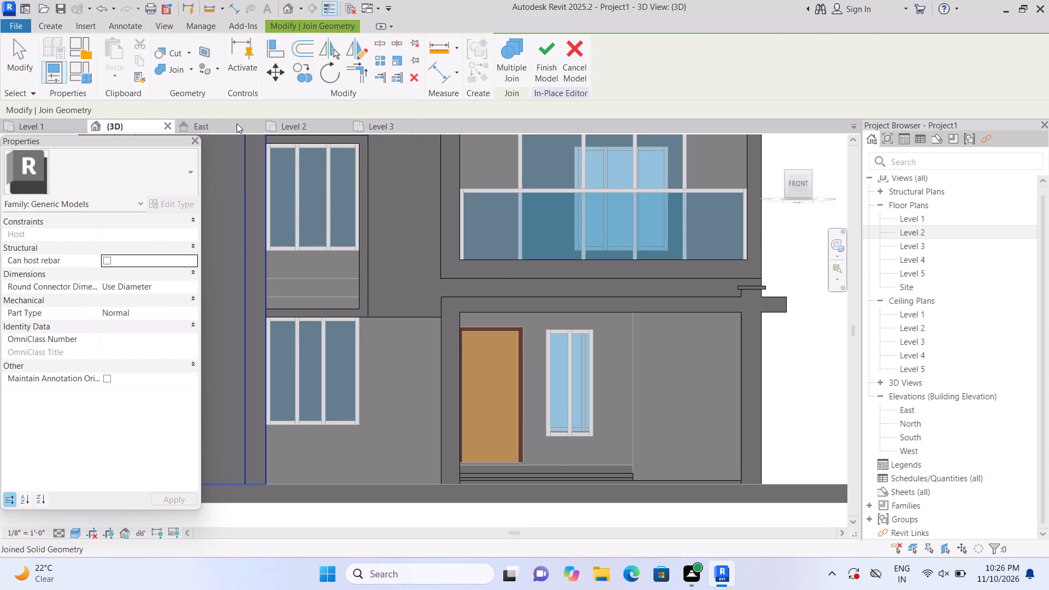
click(54, 27)
click(110, 52)
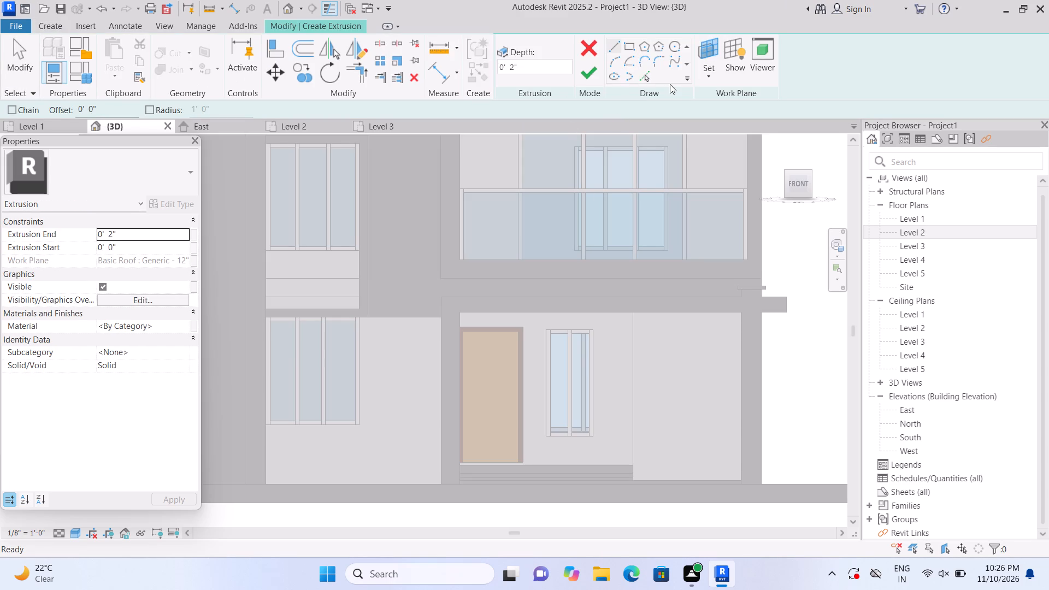
click(712, 80)
click(724, 125)
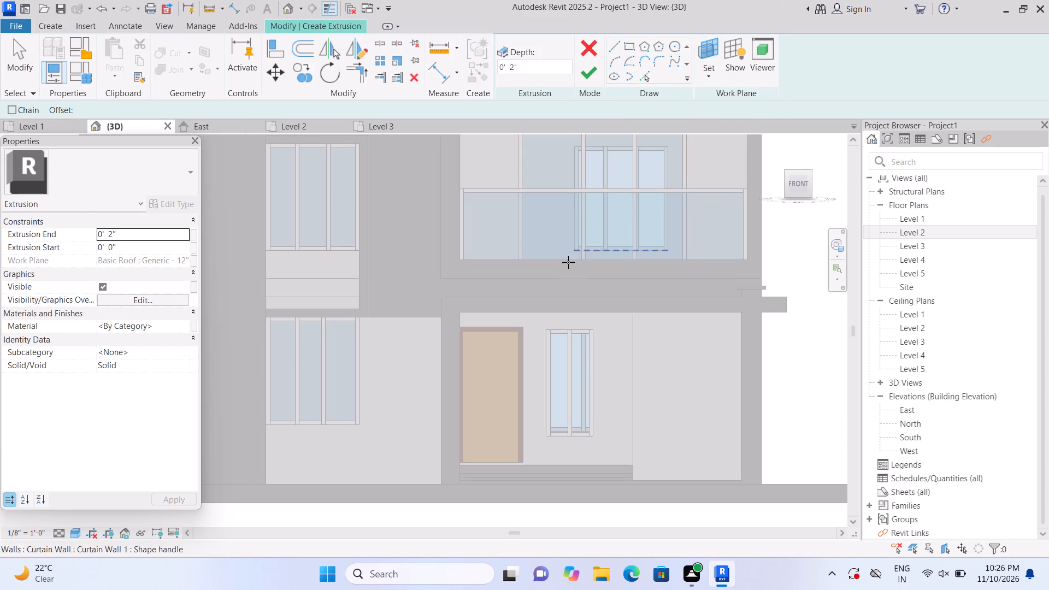
middle_drag(398, 377, 428, 375)
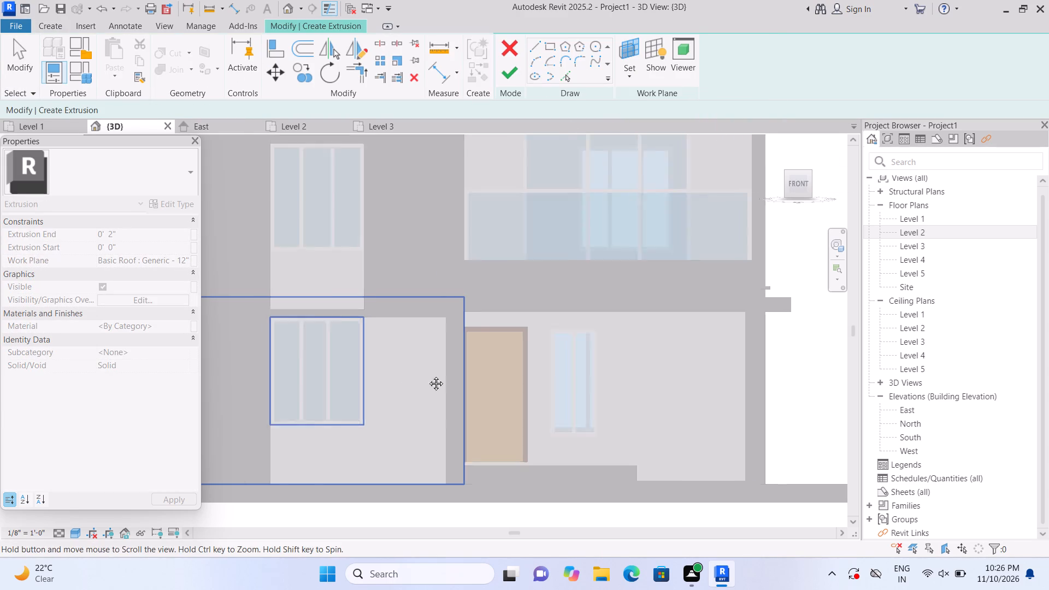
middle_drag(428, 375, 493, 374)
scroll(493, 374, down, 1)
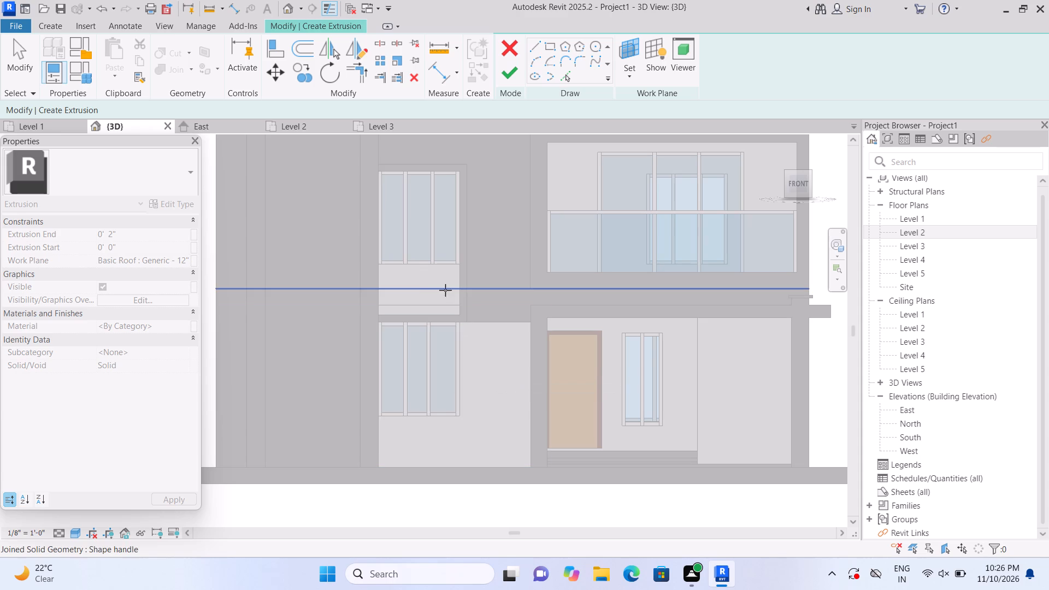
click(496, 368)
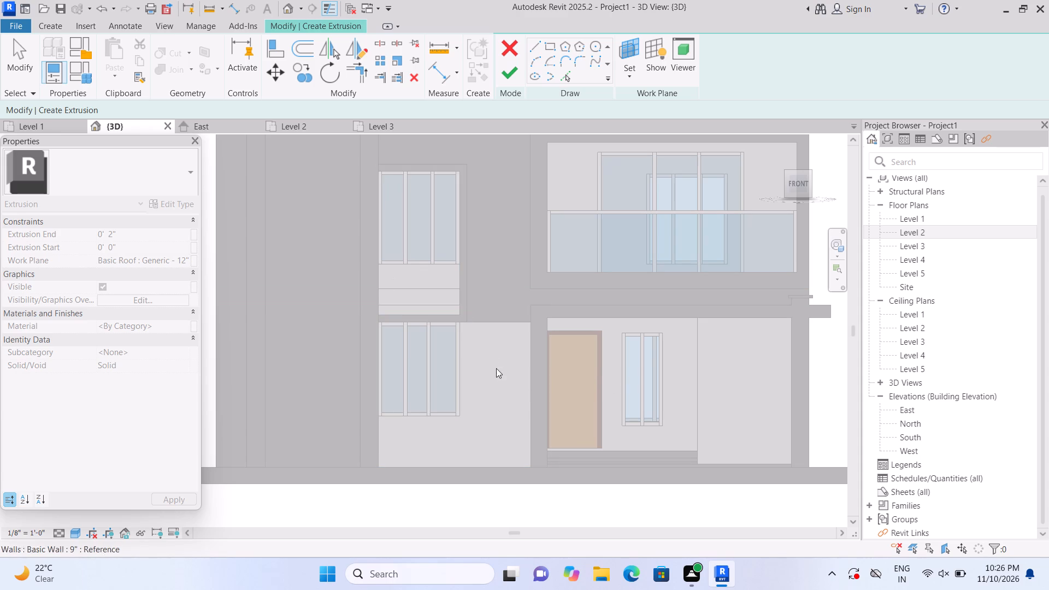
click(629, 49)
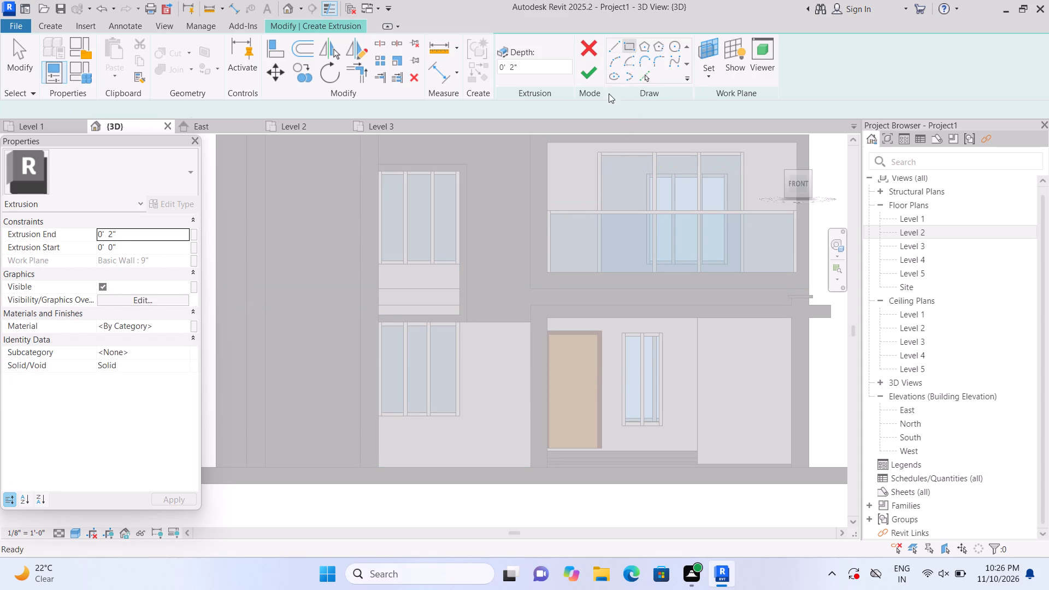
scroll(490, 371, up, 1)
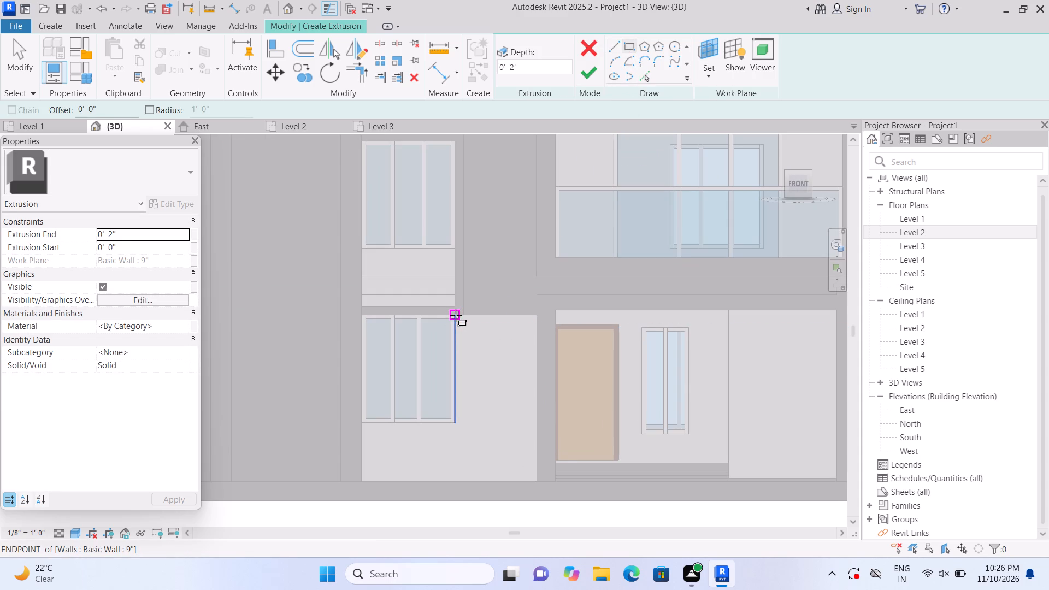
click(456, 315)
click(532, 476)
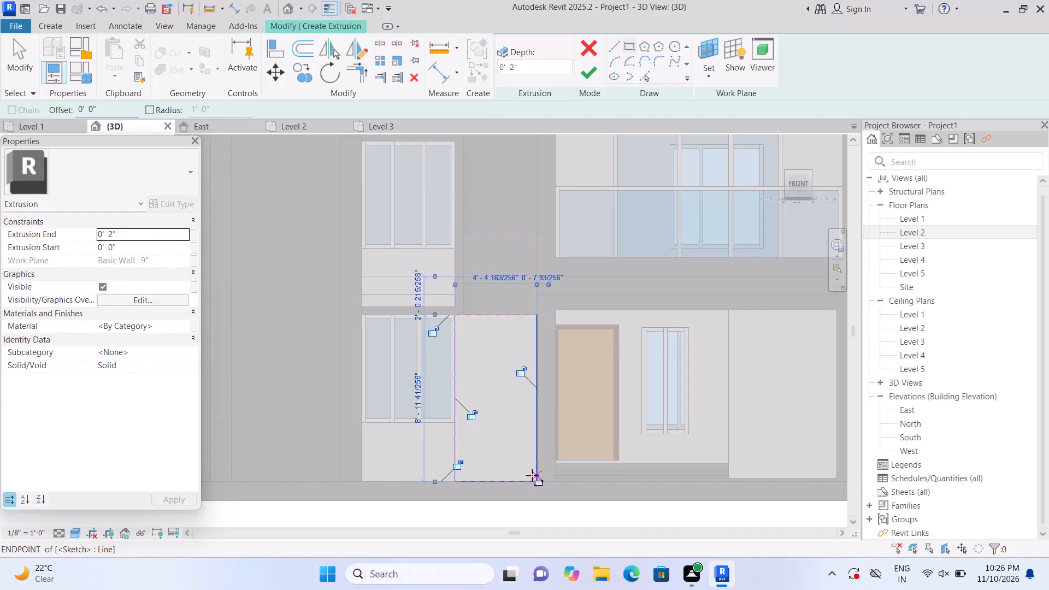
click(583, 74)
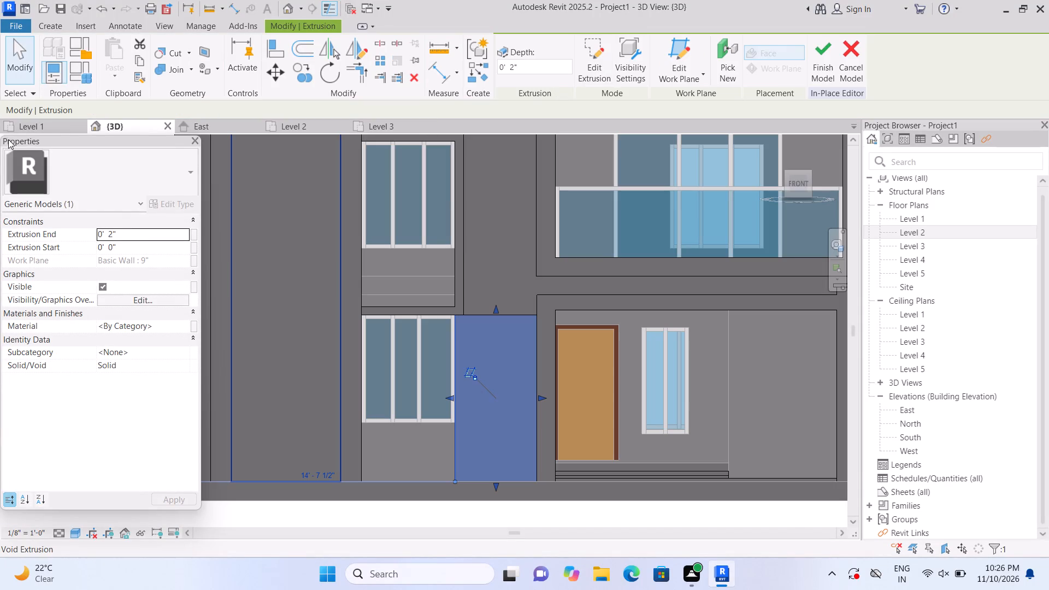
Join the panel between the lower window and the portal with the joined cladding panel above it.
click(189, 69)
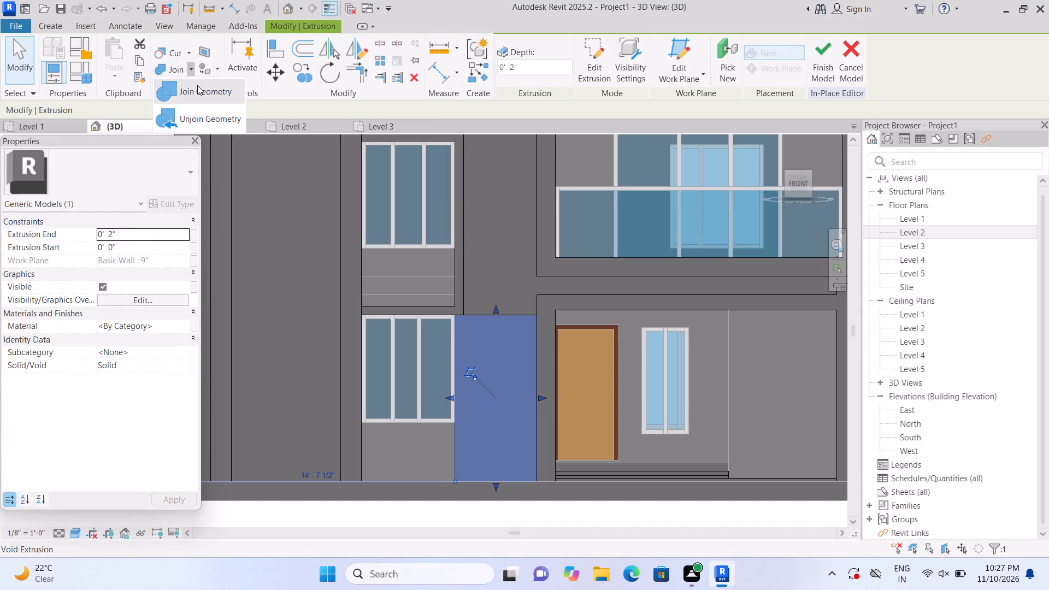
click(198, 86)
click(471, 341)
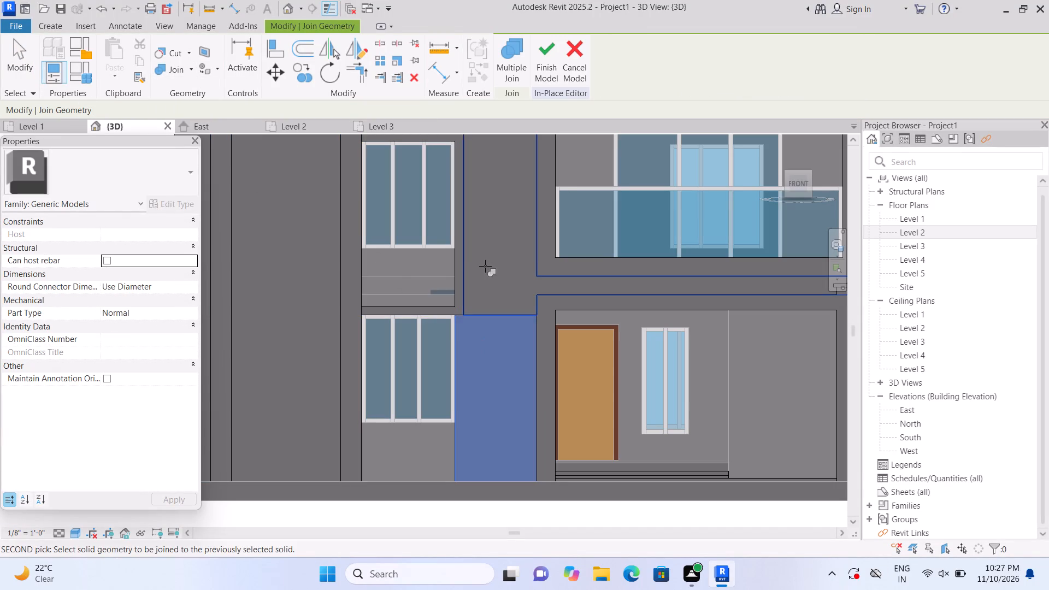
click(485, 266)
On the front wall plane, extrude a panel about 5' 0" by 3' 2" below the lower window down to ground, 2" deep.
scroll(490, 256, down, 4)
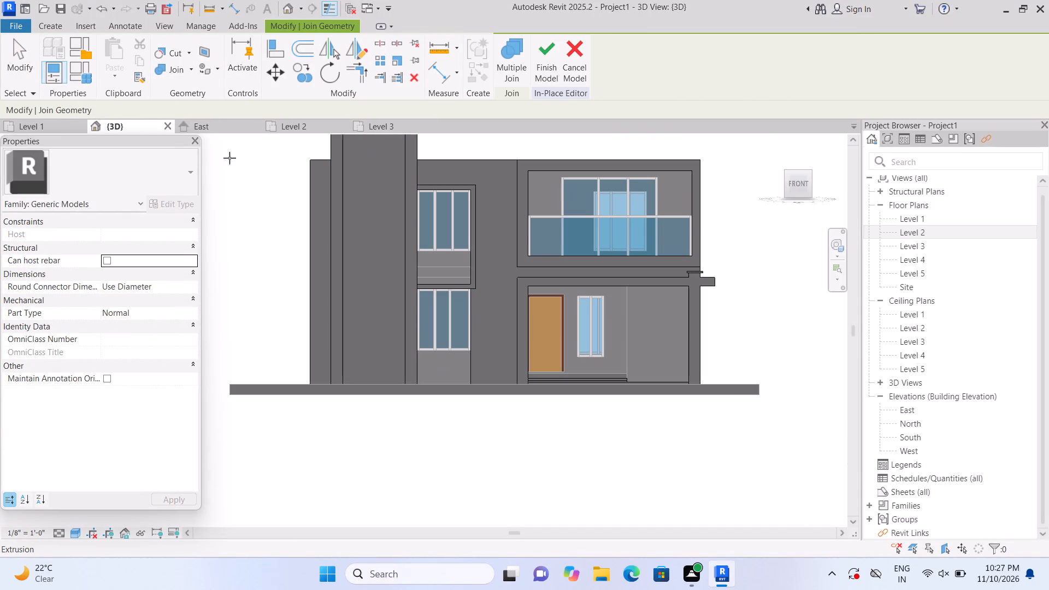
click(58, 28)
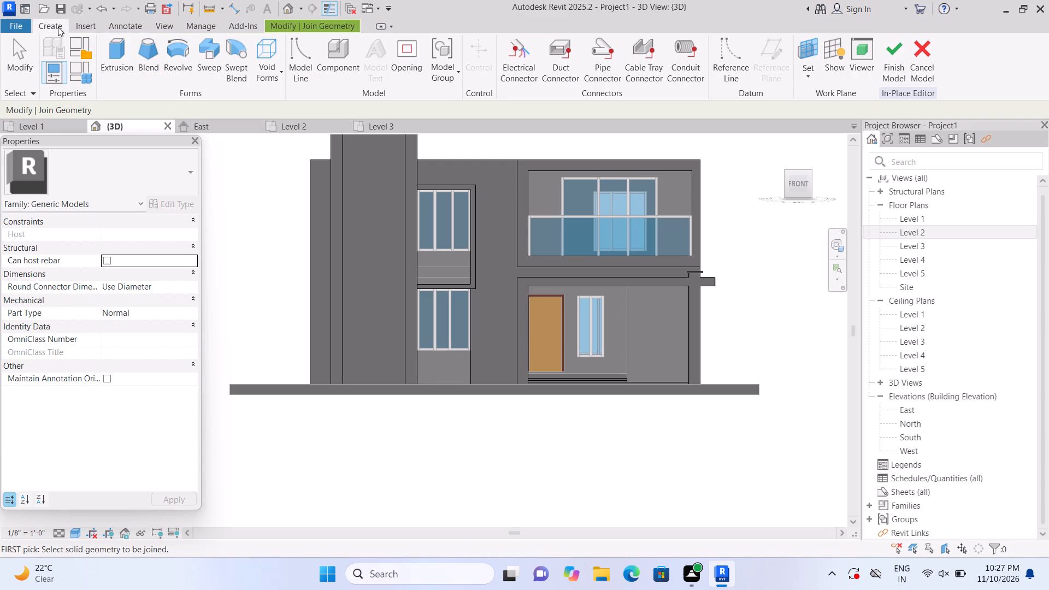
click(126, 38)
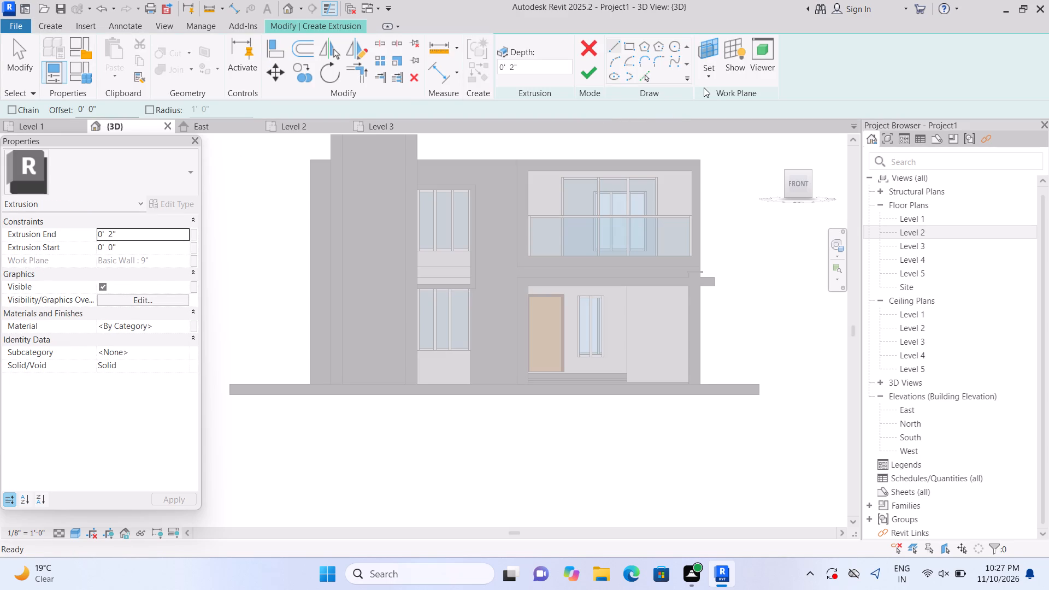
click(710, 79)
click(719, 120)
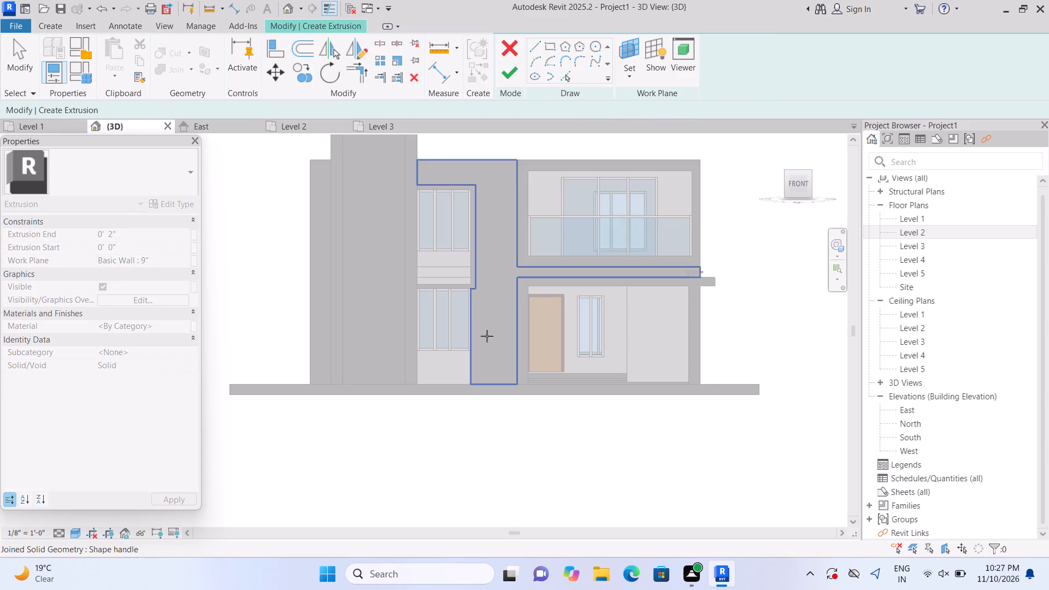
scroll(450, 361, up, 2)
click(450, 361)
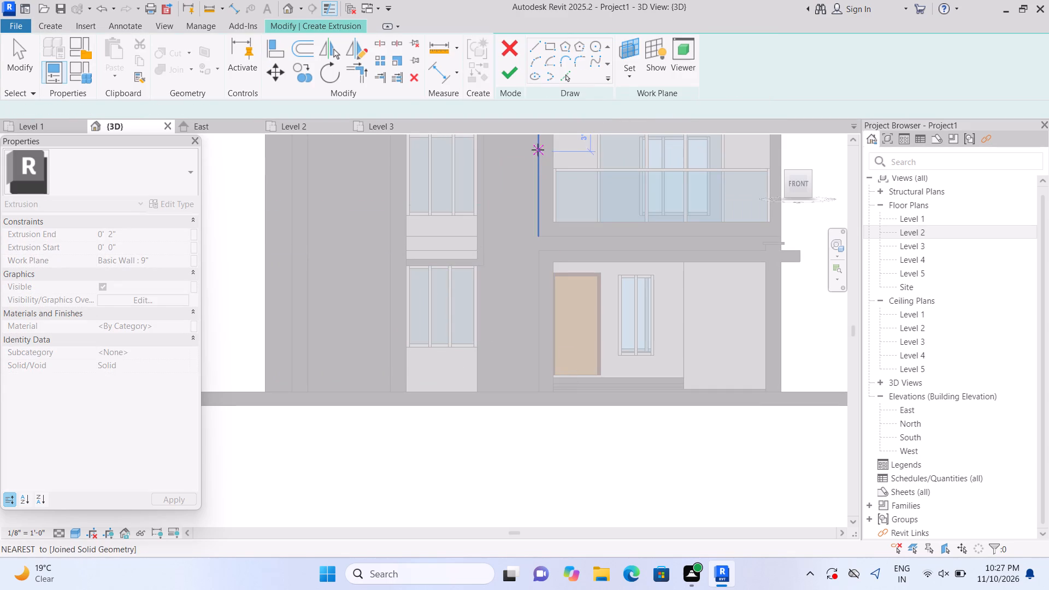
click(628, 47)
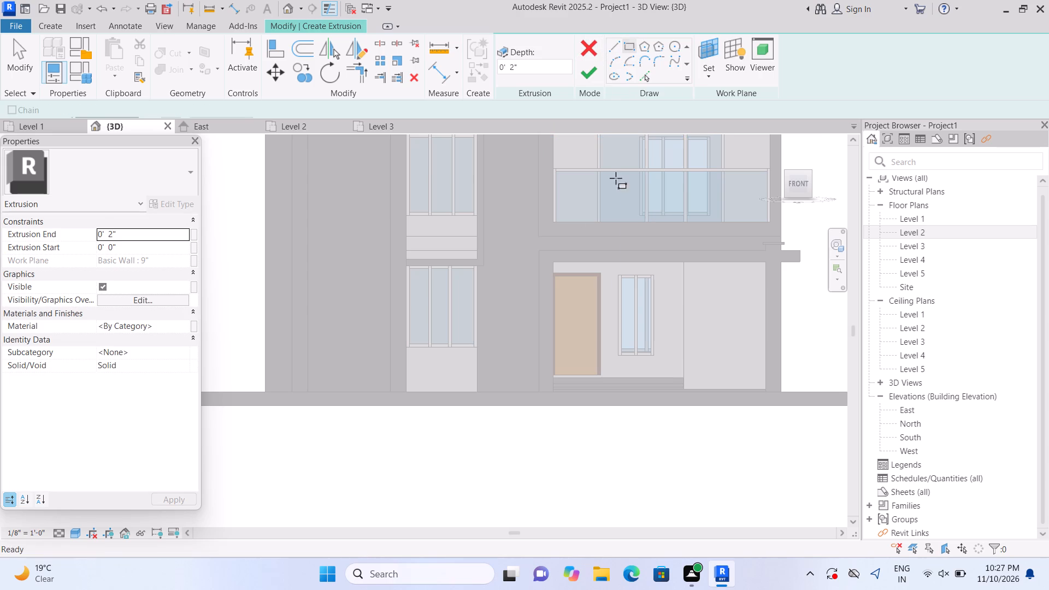
scroll(499, 290, up, 1)
scroll(388, 374, up, 2)
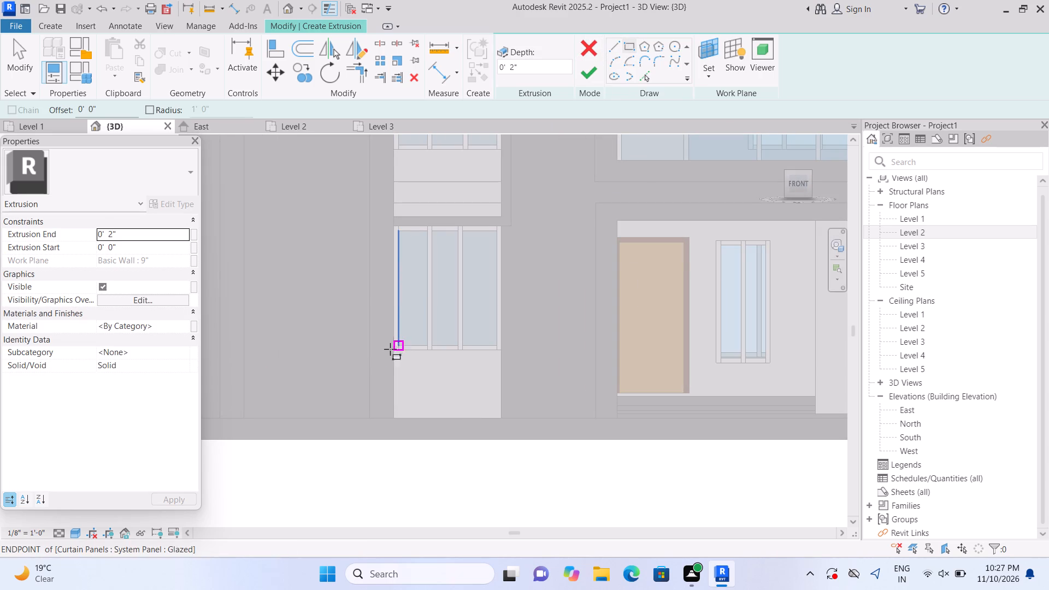
click(390, 349)
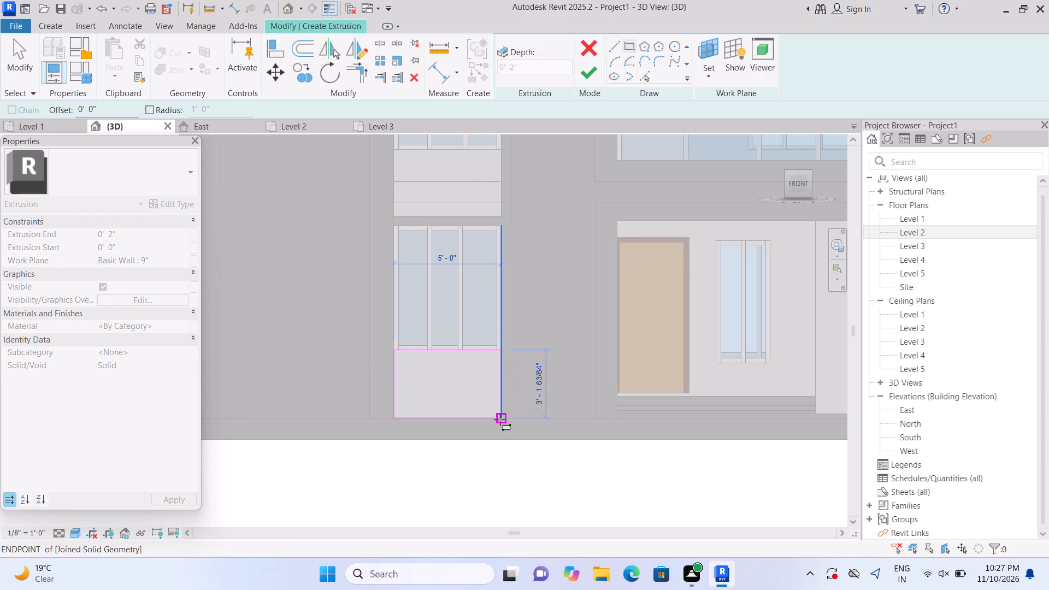
click(501, 420)
click(587, 82)
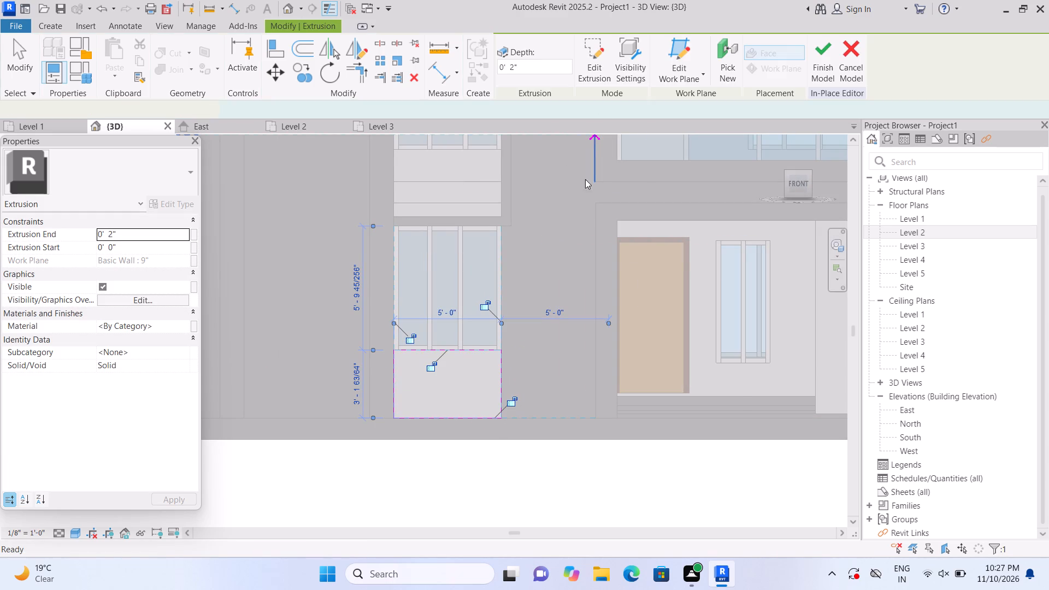
click(512, 468)
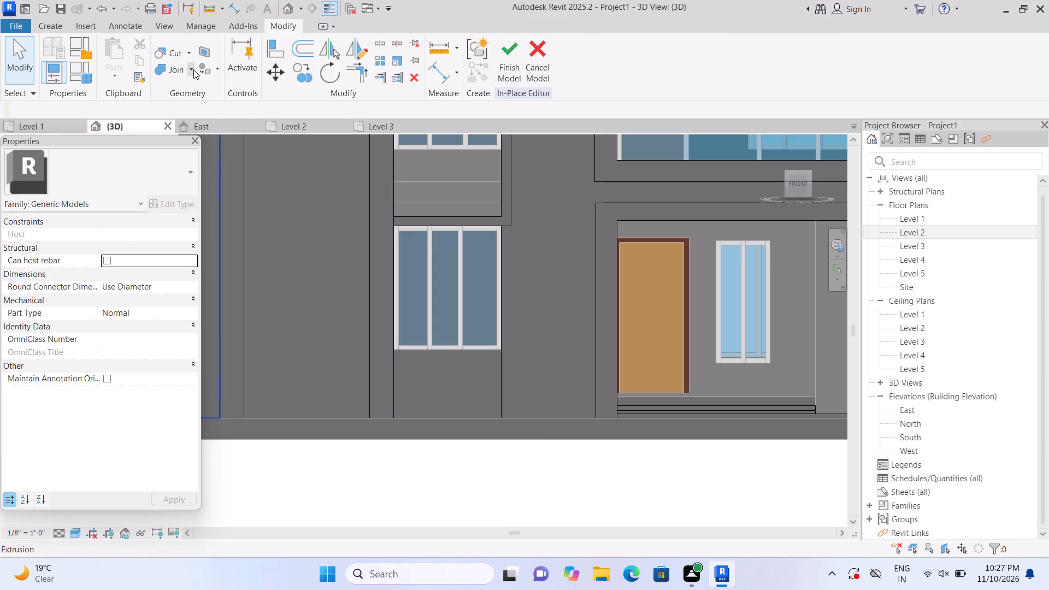
Join the panel below the lower window with the adjacent cladding panel beside the portal.
click(193, 69)
click(198, 90)
click(456, 358)
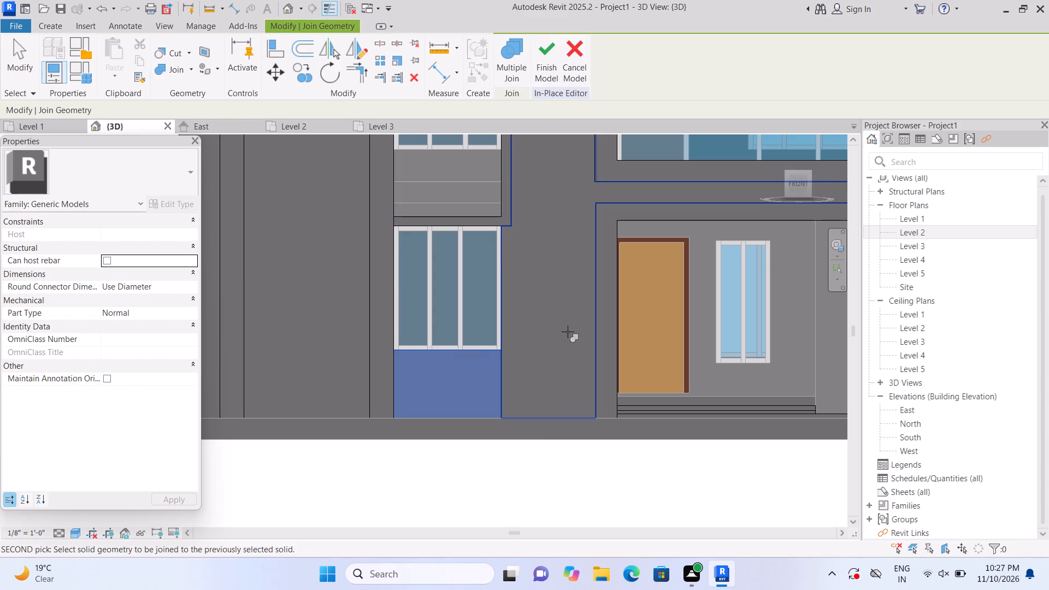
click(569, 332)
On the front wall plane, extrude a panel about 5' 0" by 3' 1" below the upper window, inside the window surround, 2" deep.
scroll(566, 340, down, 6)
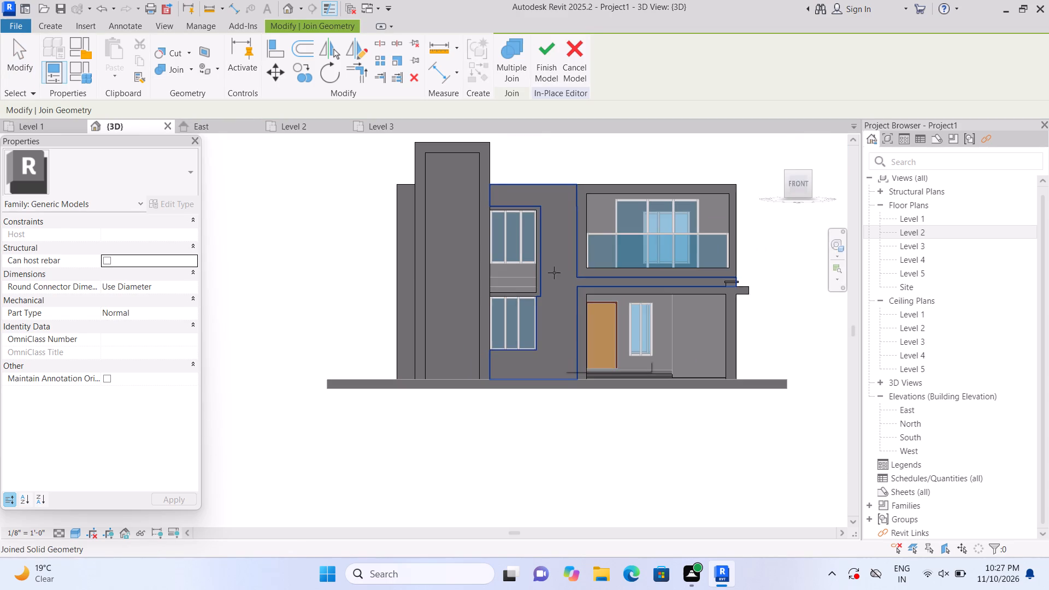
scroll(553, 270, up, 5)
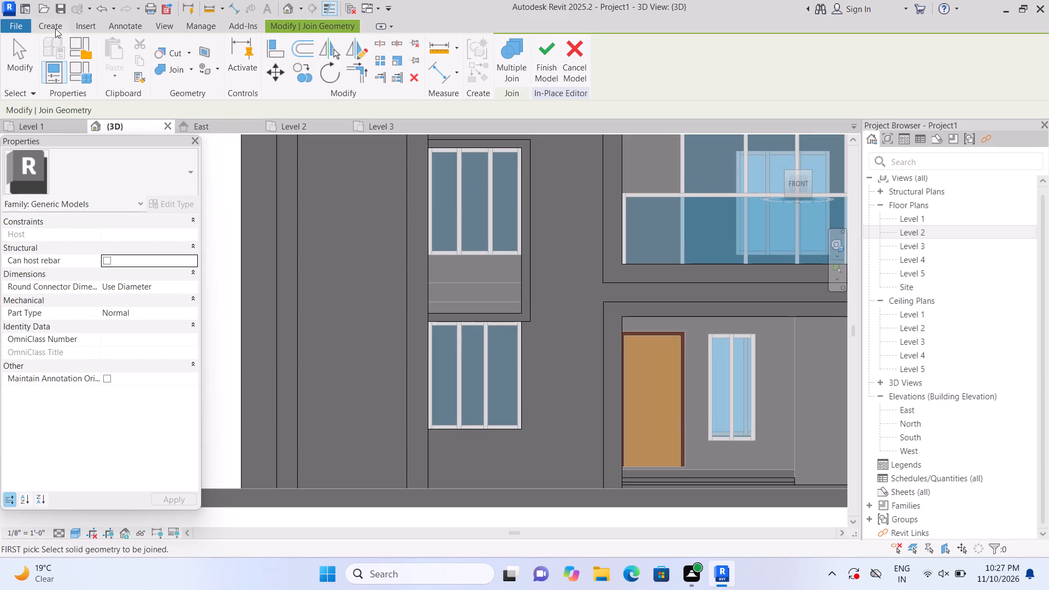
click(46, 25)
click(103, 46)
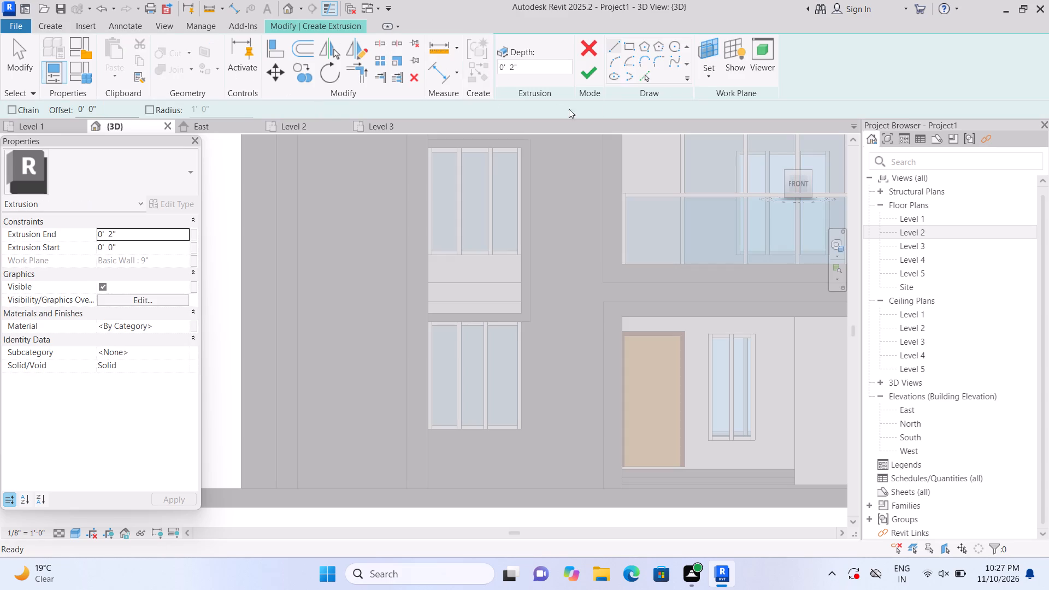
click(701, 79)
click(711, 122)
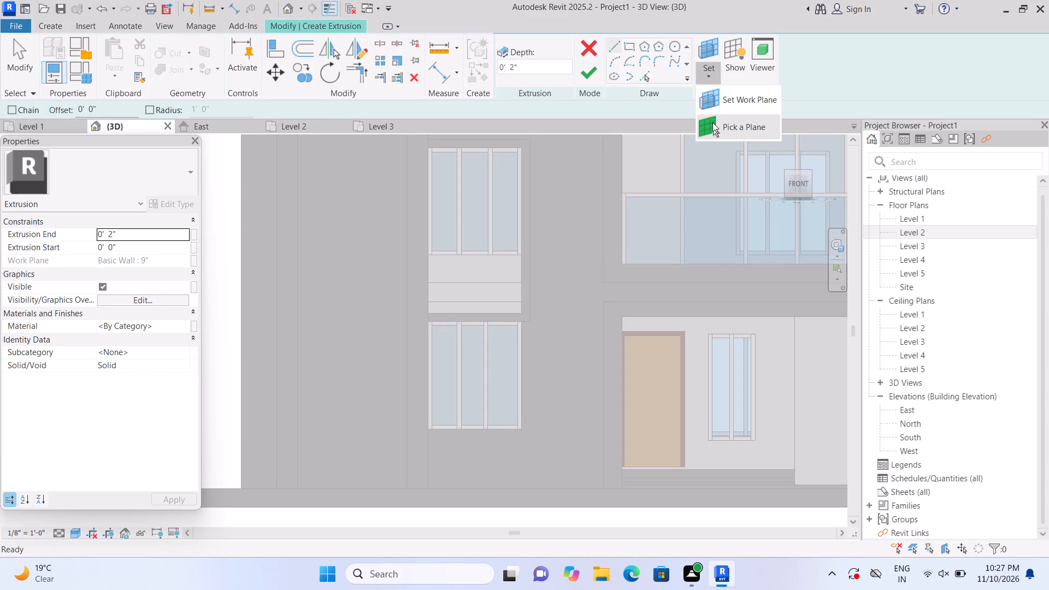
scroll(546, 275, up, 2)
click(489, 276)
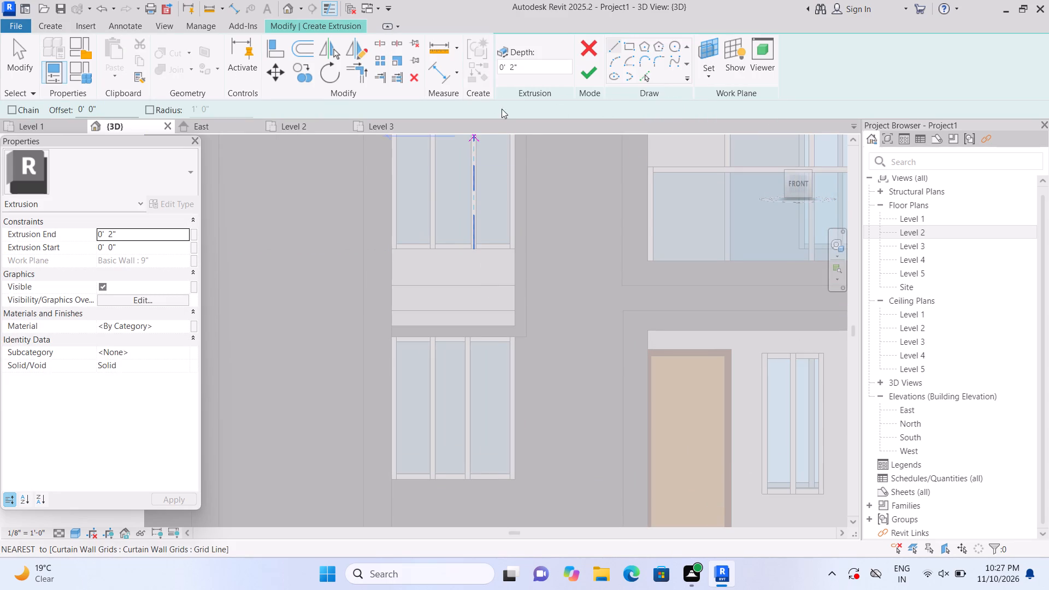
click(629, 48)
scroll(532, 193, up, 1)
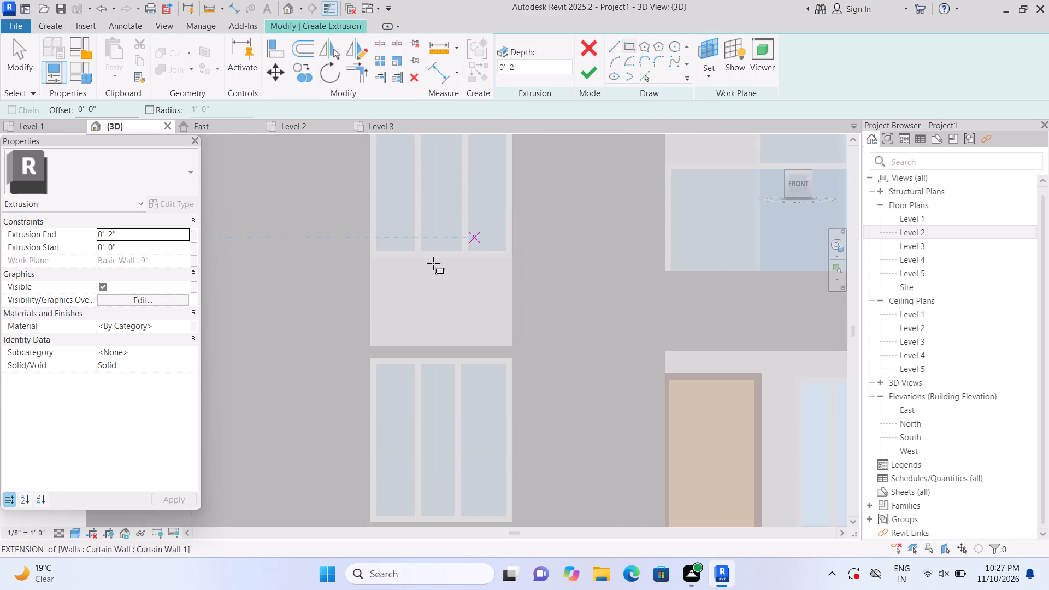
click(364, 260)
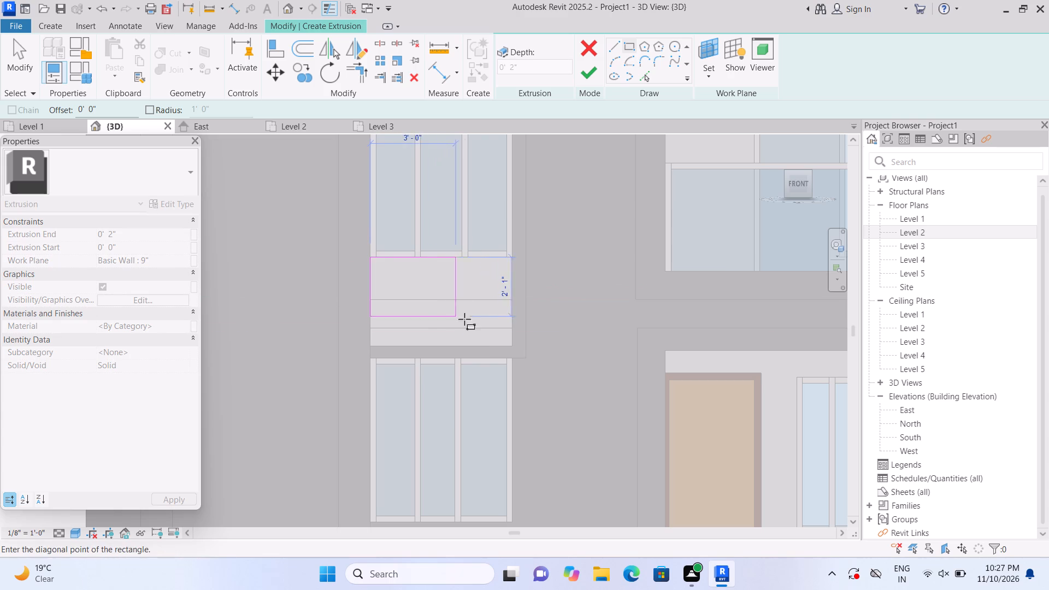
click(509, 343)
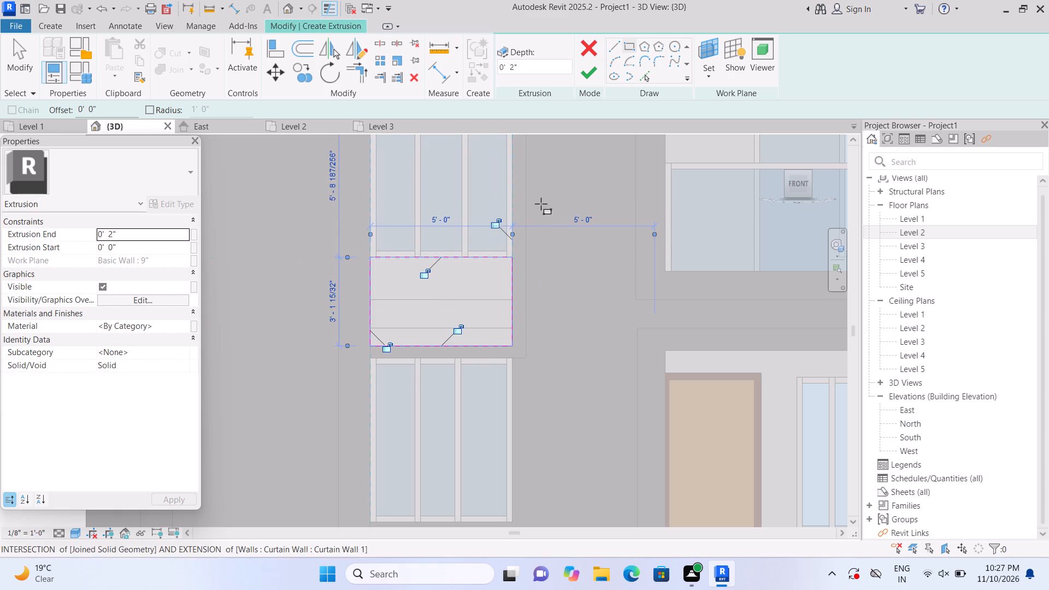
click(598, 80)
scroll(569, 307, down, 2)
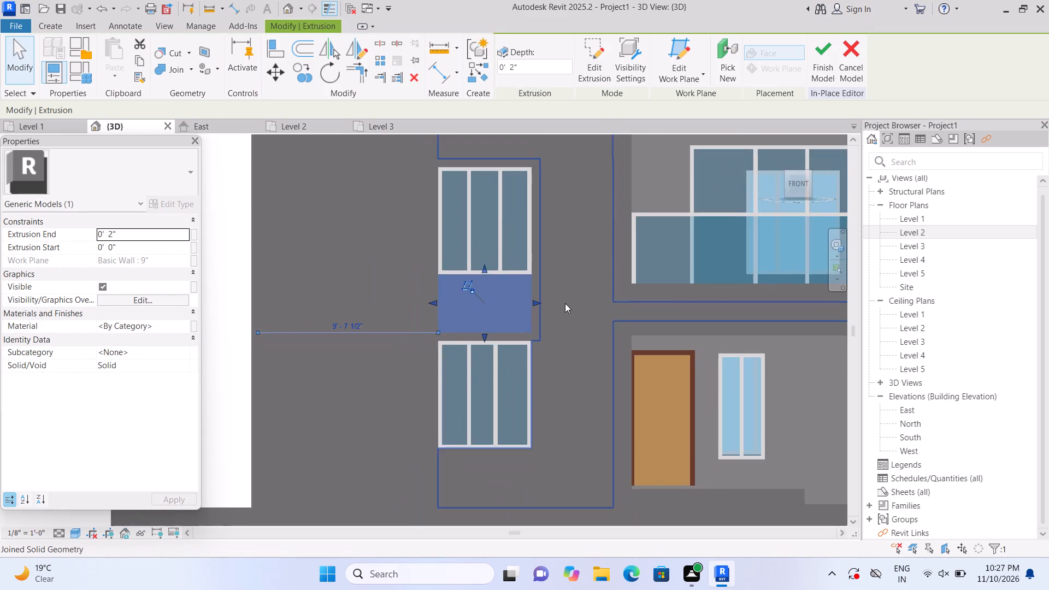
scroll(565, 303, down, 4)
click(220, 351)
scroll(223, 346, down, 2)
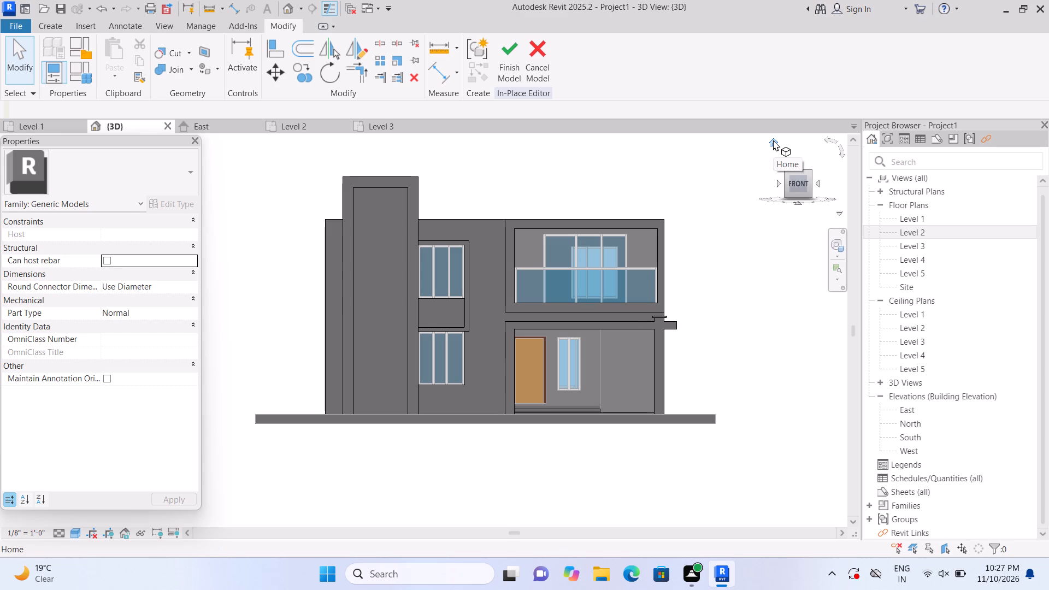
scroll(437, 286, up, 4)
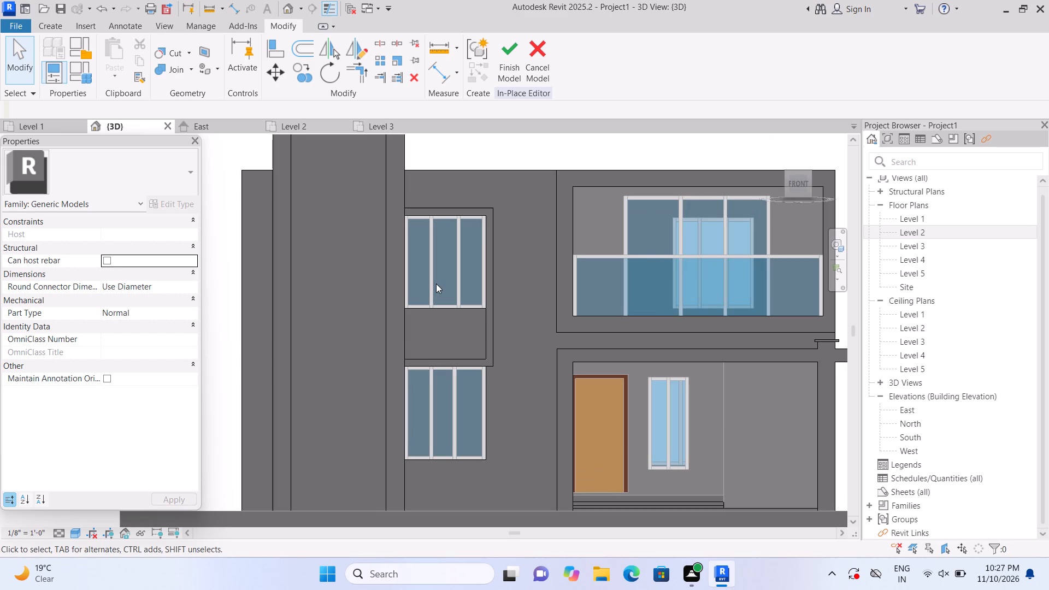
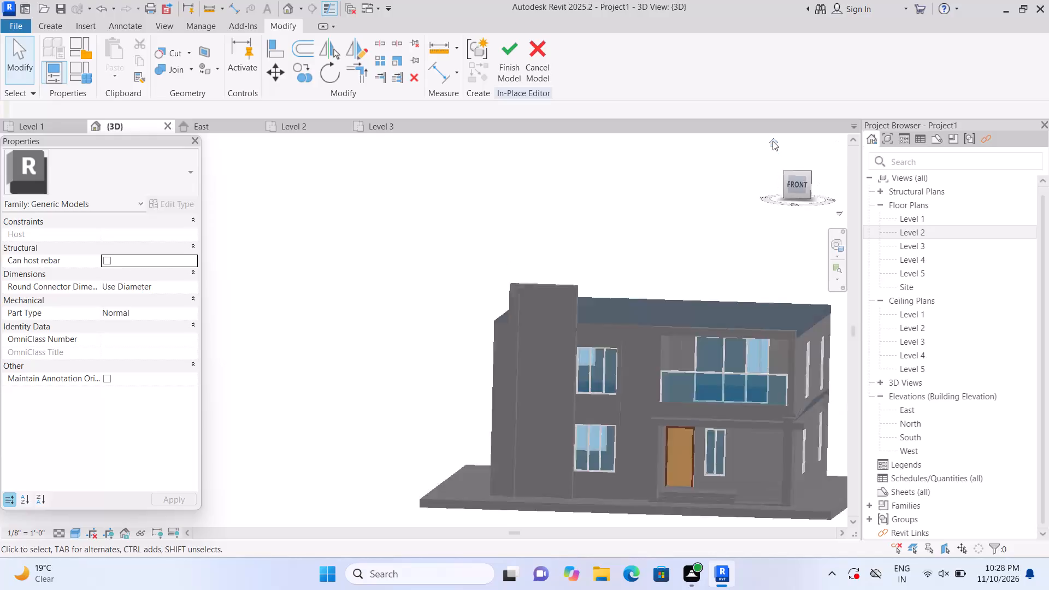
Finish the in-place facade model, with the Level 3 floor plan opened for the roof-level work.
scroll(174, 419, up, 2)
scroll(261, 410, up, 1)
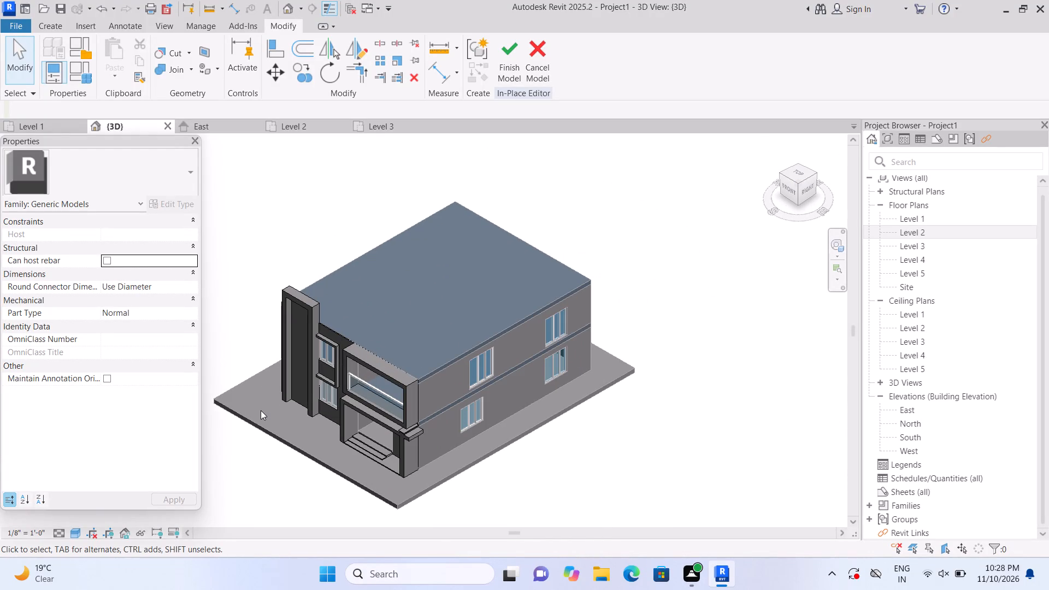
scroll(261, 410, up, 3)
scroll(262, 408, down, 1)
scroll(269, 474, up, 2)
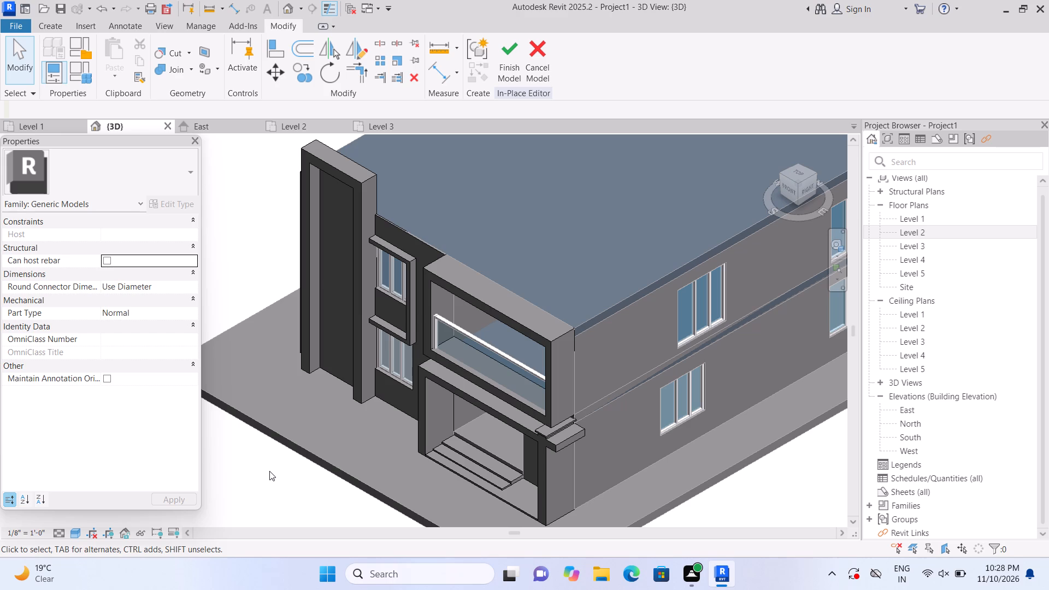
double_click(914, 251)
scroll(670, 437, down, 2)
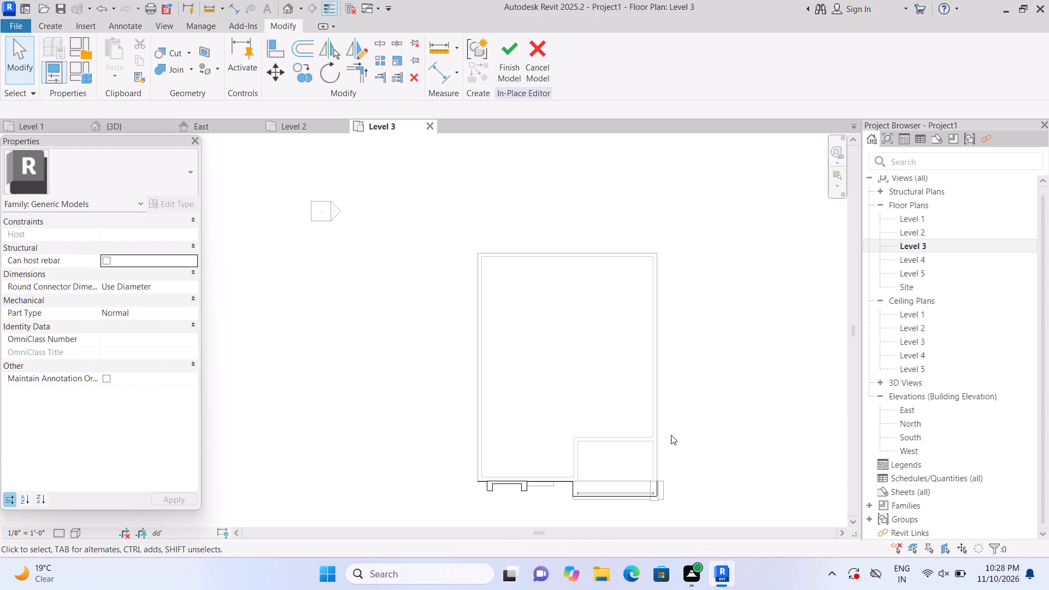
middle_drag(671, 434, 679, 382)
scroll(672, 413, up, 4)
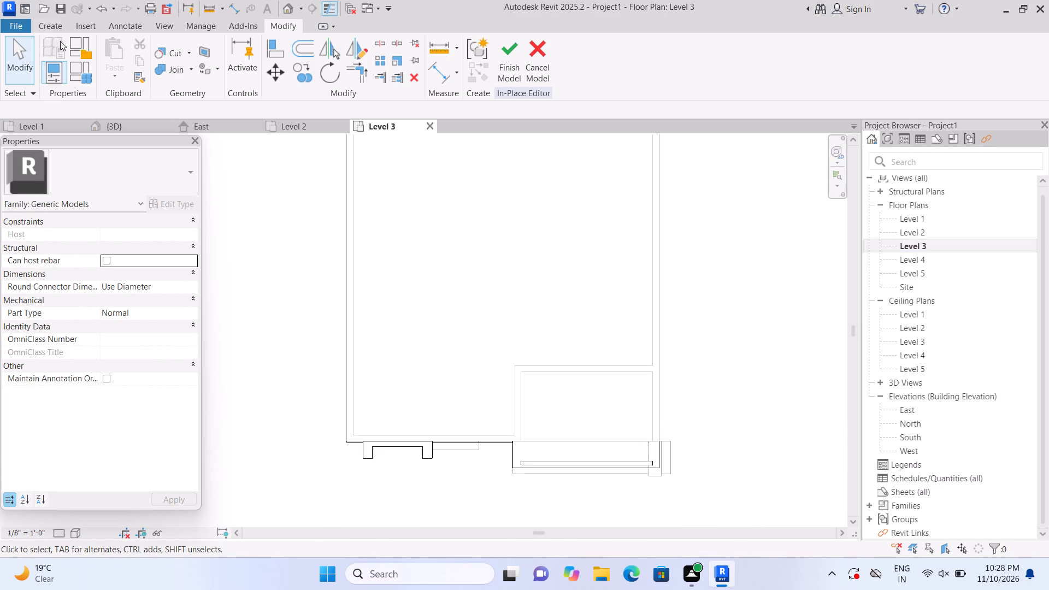
click(502, 67)
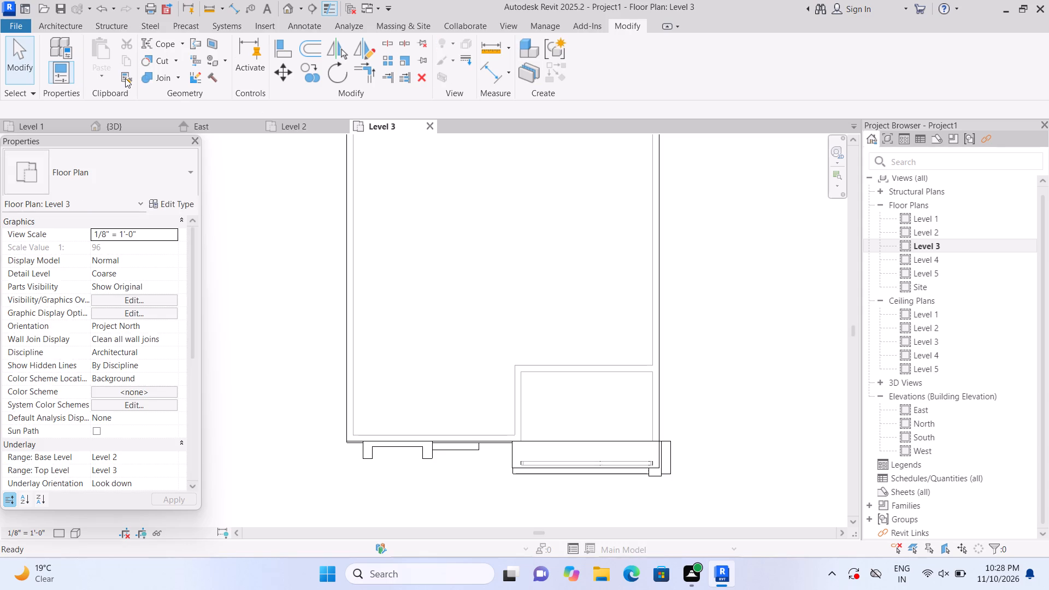
On Level 3, draw a closed rectangle of 9" walls, 10' 0" high, about 15' 9" by 6' 6", above the front balcony.
click(67, 29)
click(62, 42)
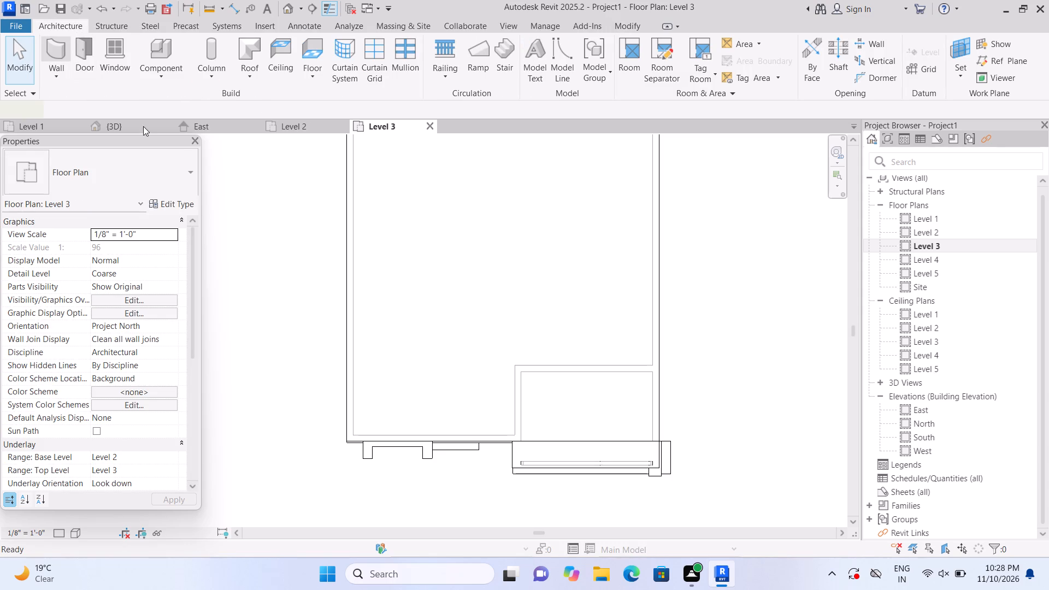
click(182, 168)
scroll(146, 317, up, 11)
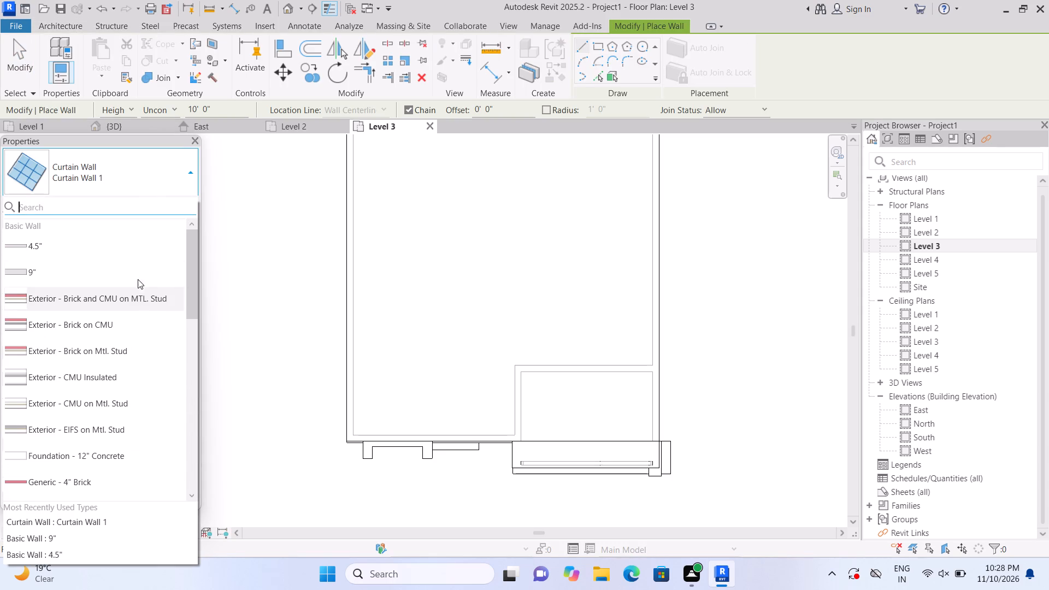
click(139, 272)
middle_drag(576, 327, 655, 322)
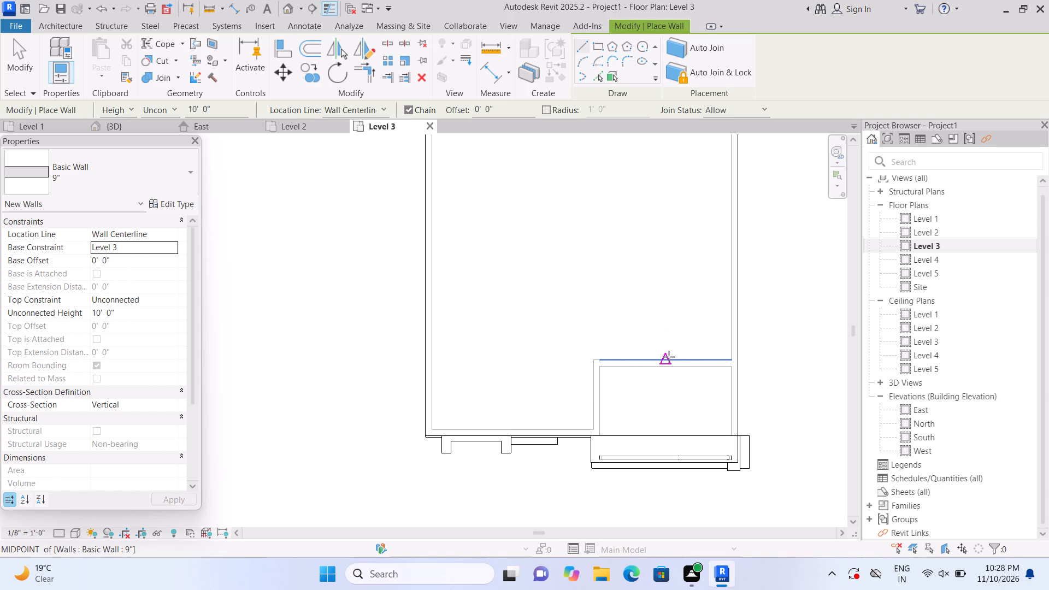
scroll(639, 421, up, 2)
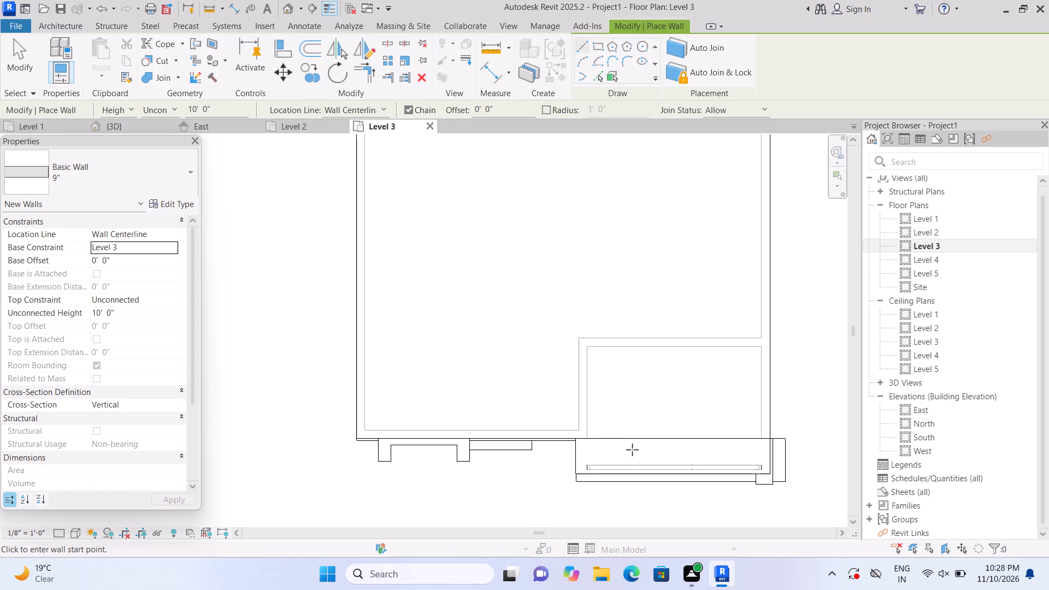
middle_drag(630, 447, 586, 414)
scroll(582, 414, up, 3)
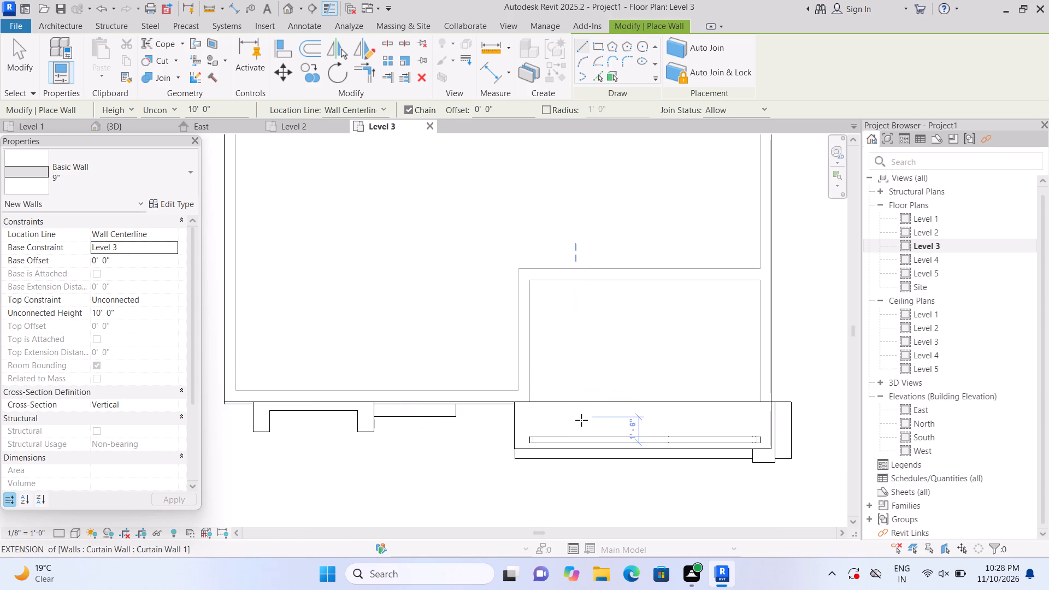
scroll(581, 421, up, 1)
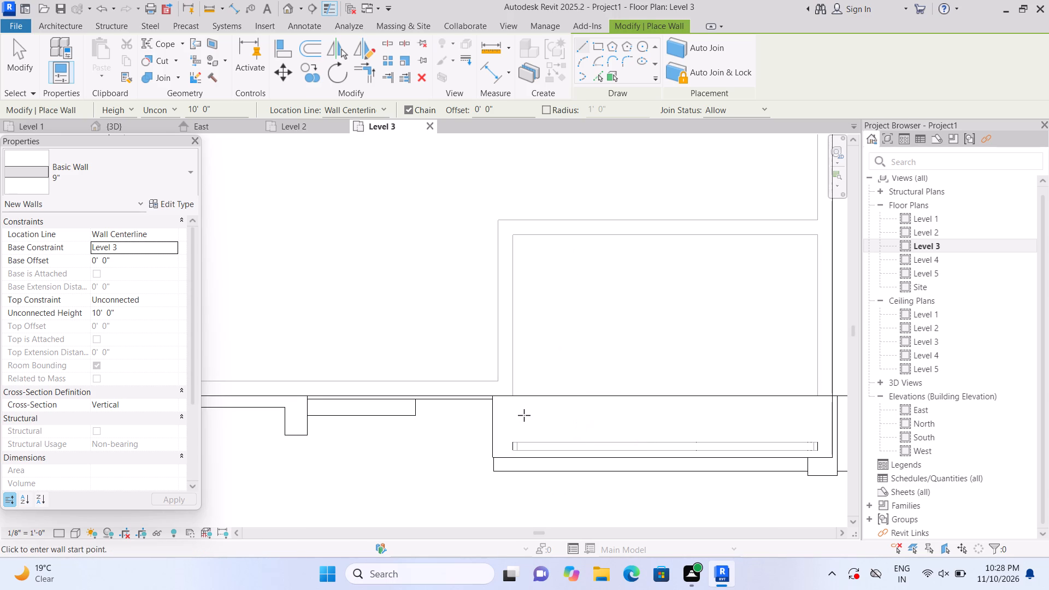
scroll(524, 414, down, 2)
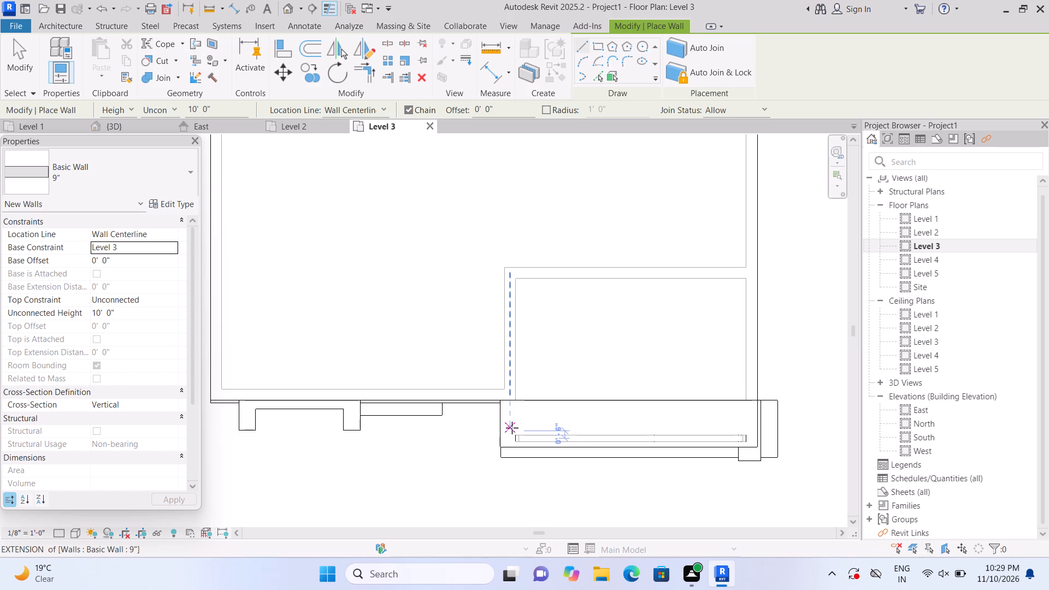
click(512, 428)
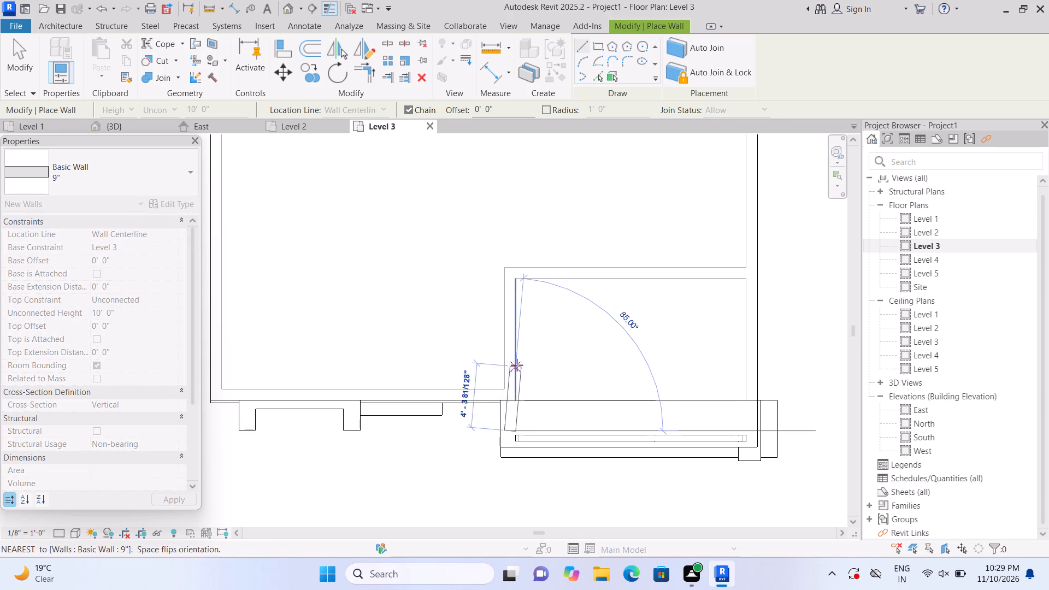
click(517, 335)
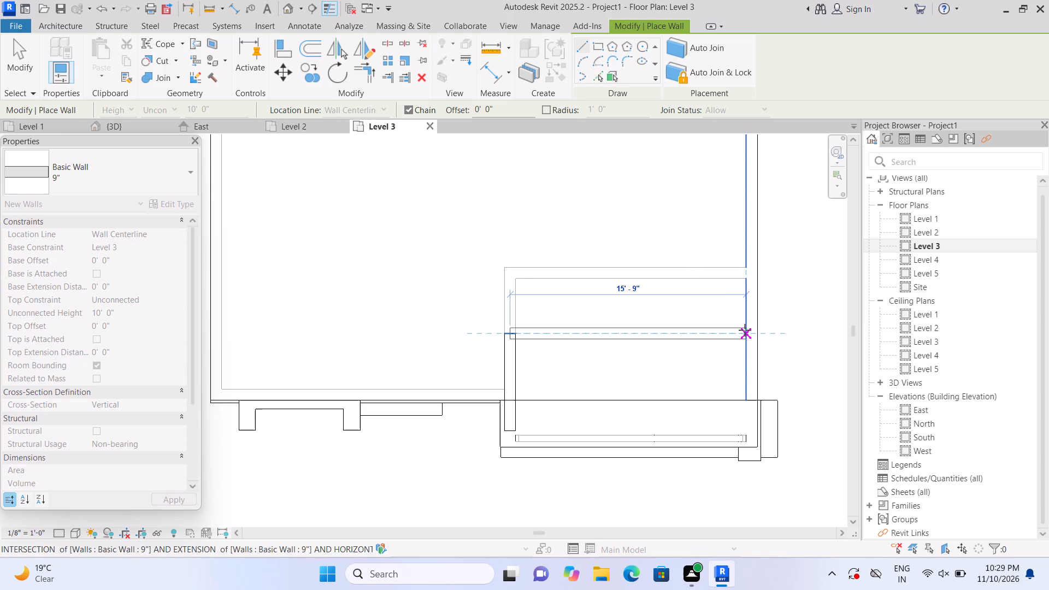
click(747, 330)
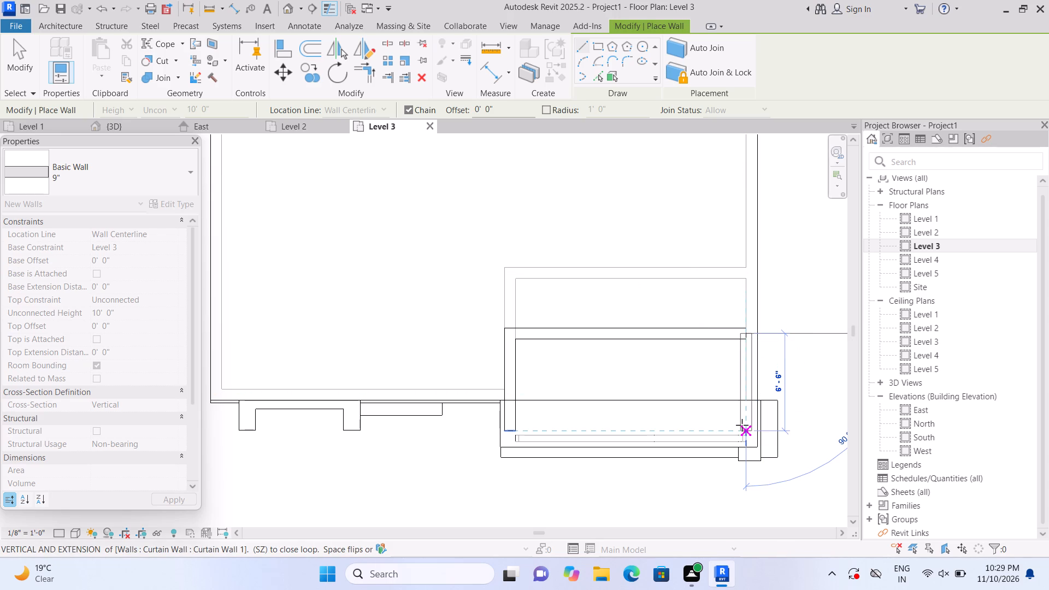
click(742, 425)
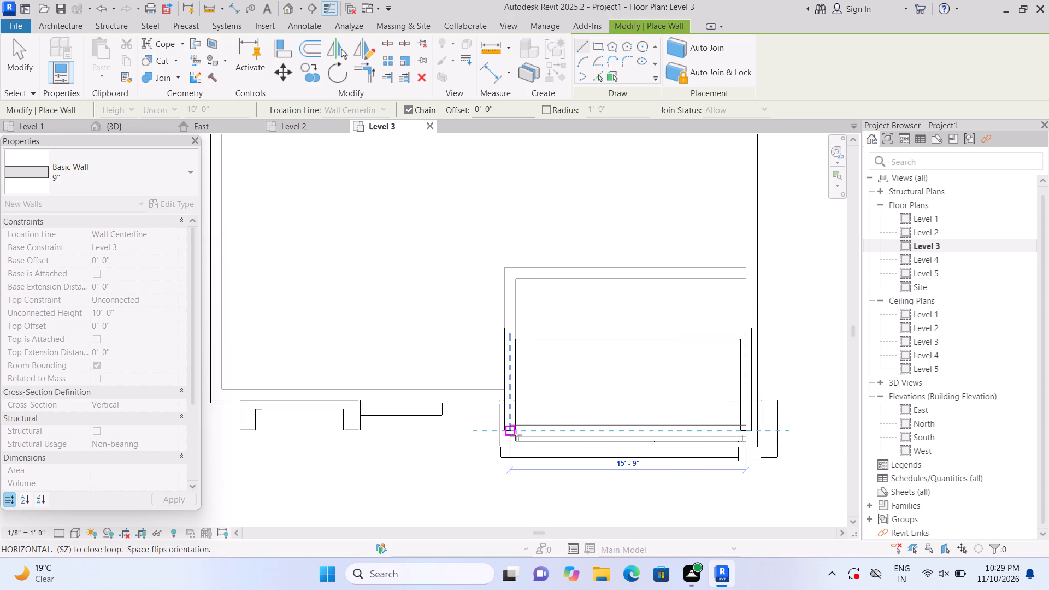
click(514, 434)
key(Escape)
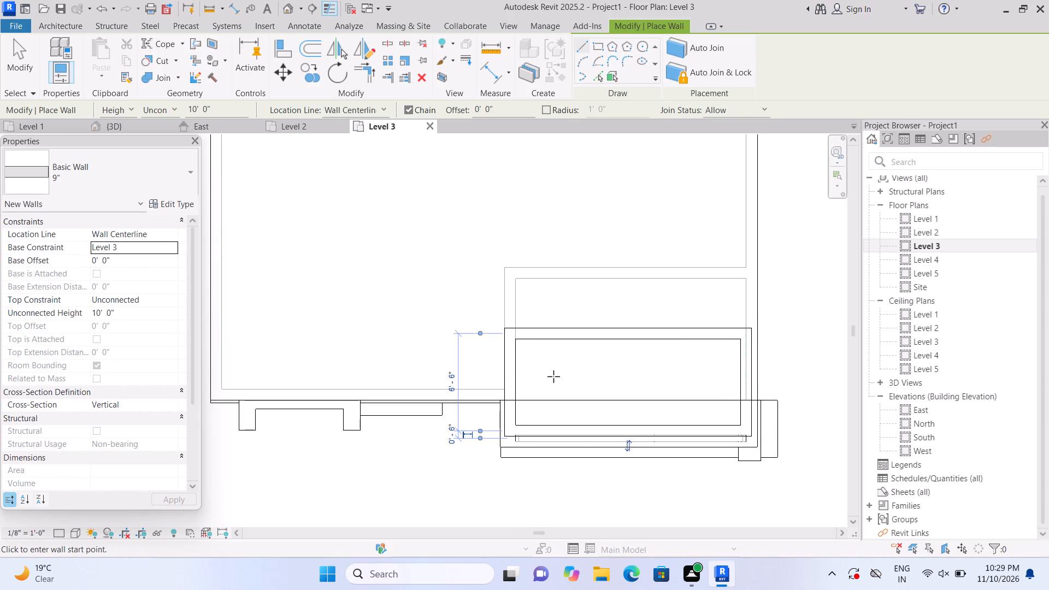
Delete the front wall and both side walls of the rectangular enclosure on Level 3, keeping its rear wall.
click(288, 5)
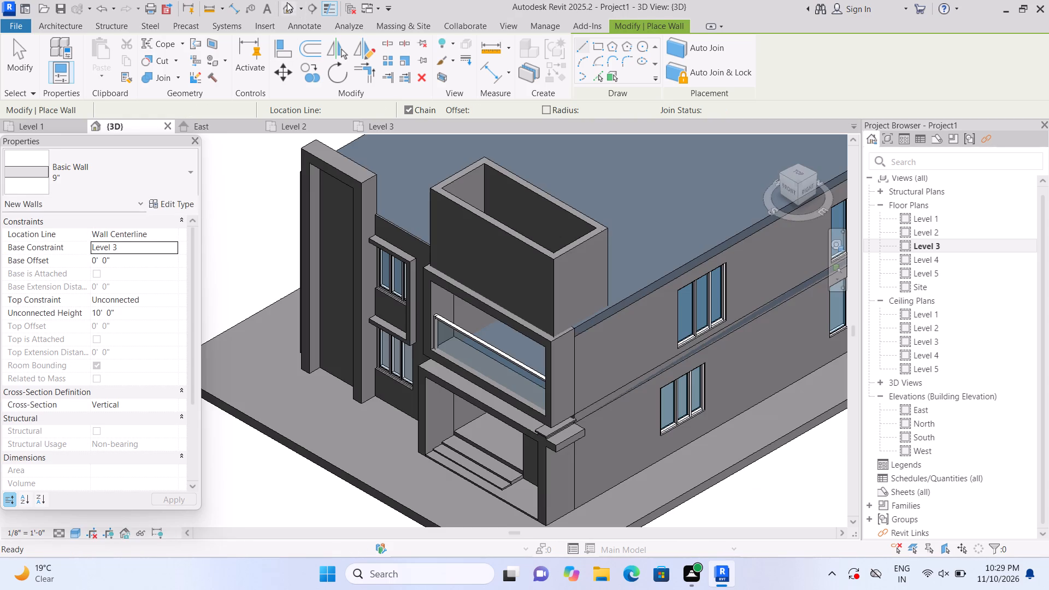
scroll(345, 146, down, 1)
scroll(318, 292, down, 1)
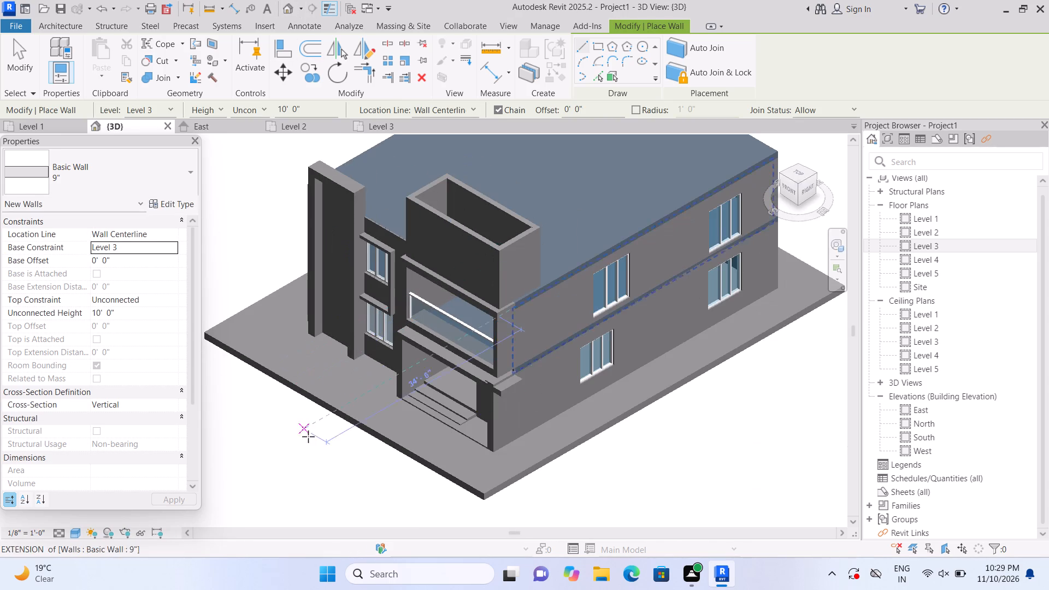
scroll(292, 463, up, 1)
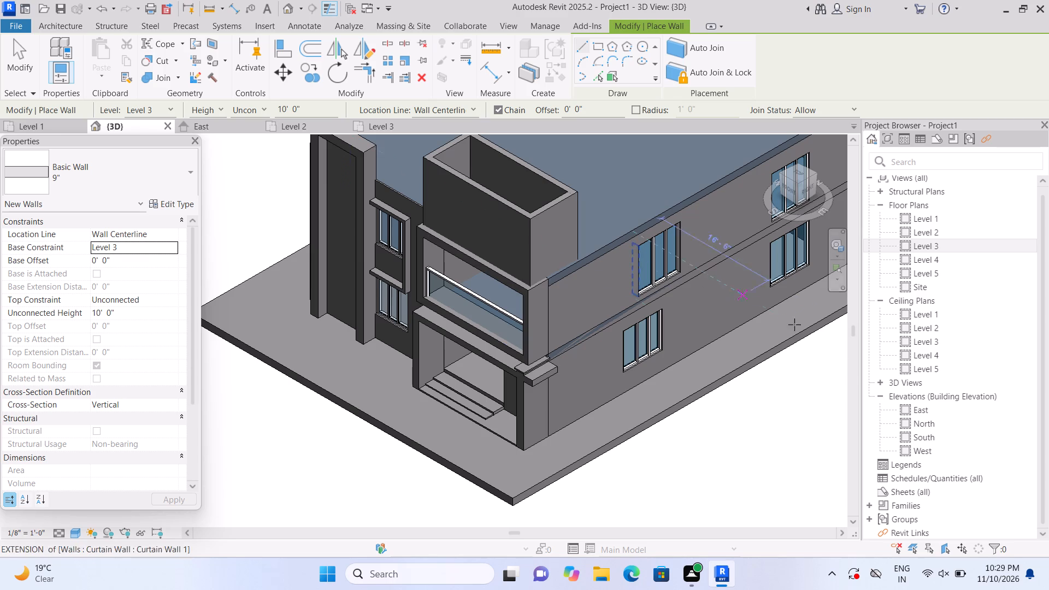
double_click(903, 246)
scroll(676, 439, up, 2)
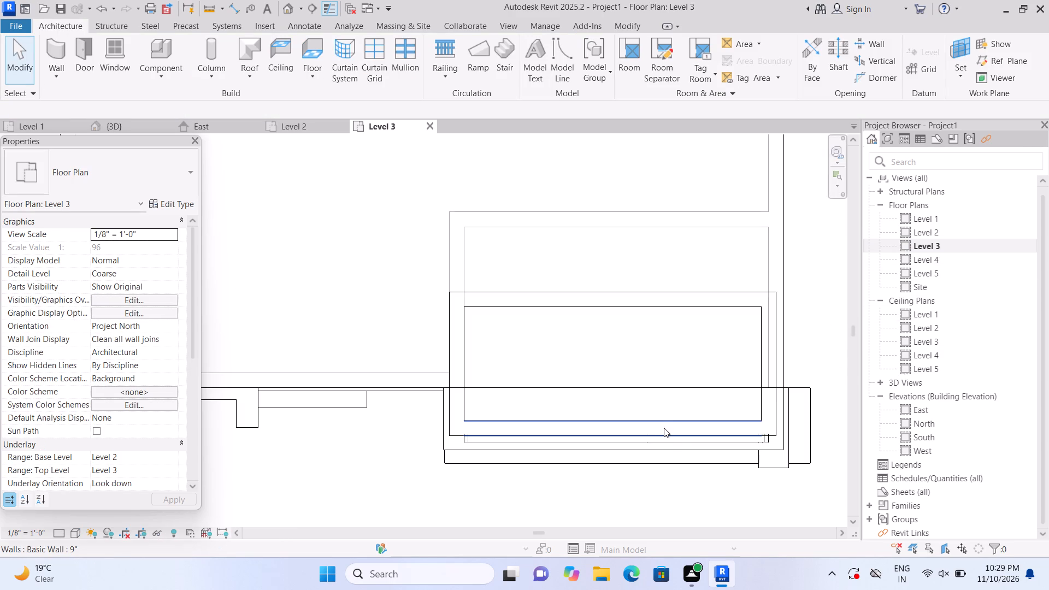
click(664, 427)
key(BackSpace)
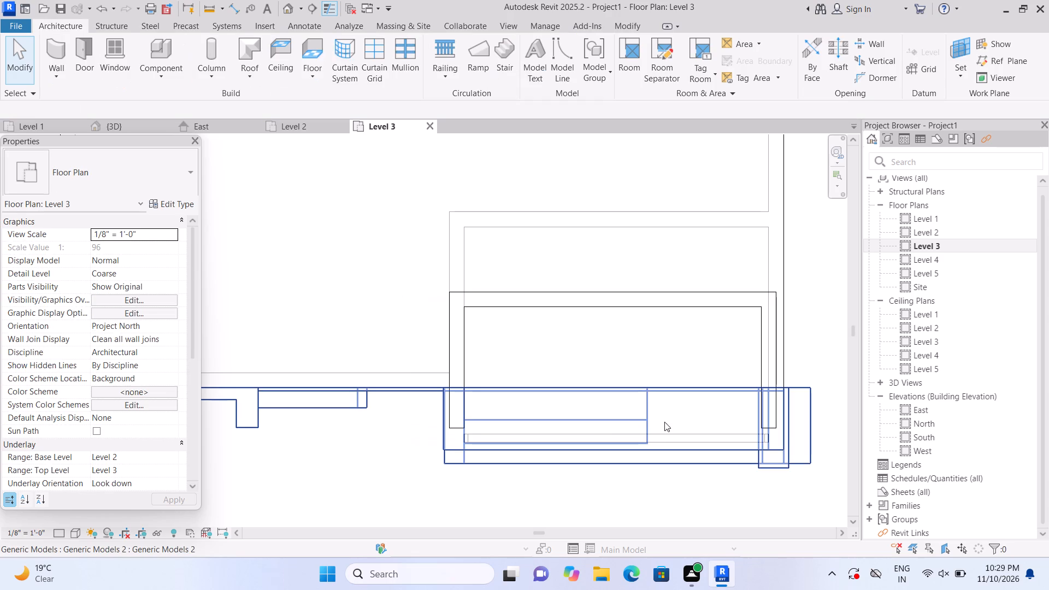
click(458, 421)
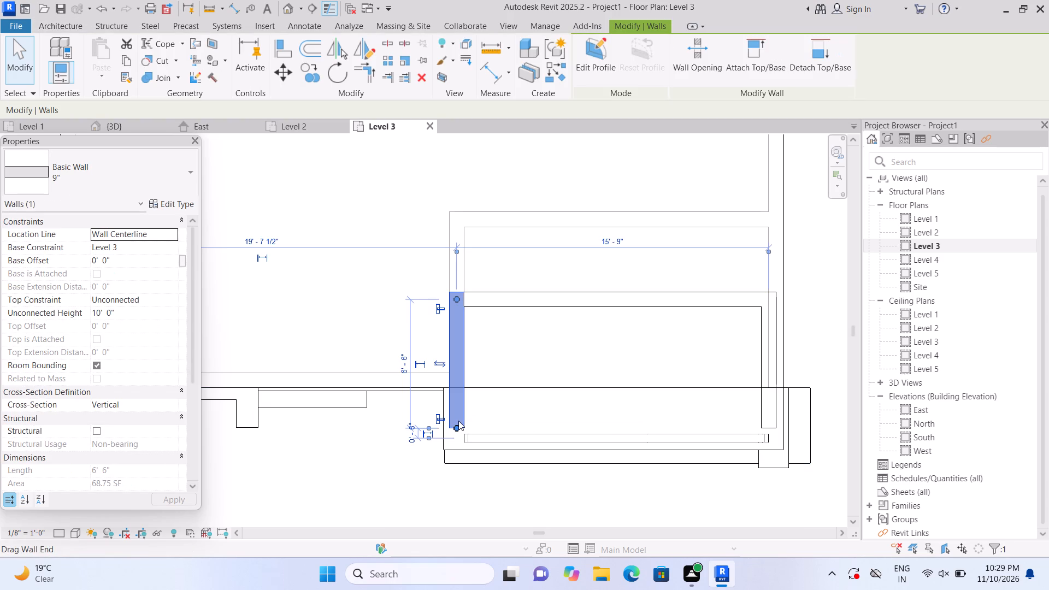
key(Delete)
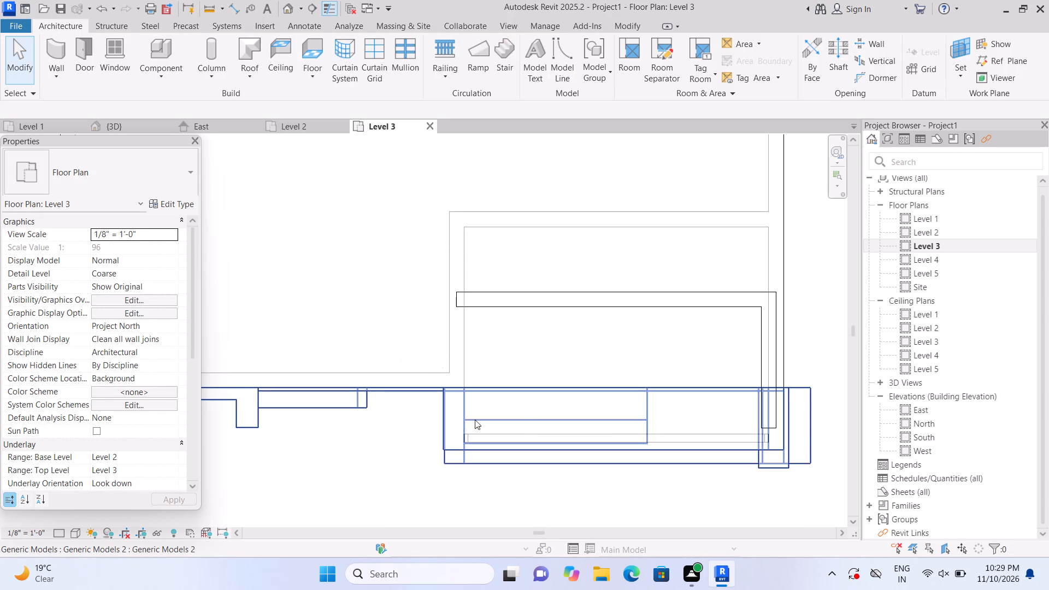
click(760, 360)
key(Delete)
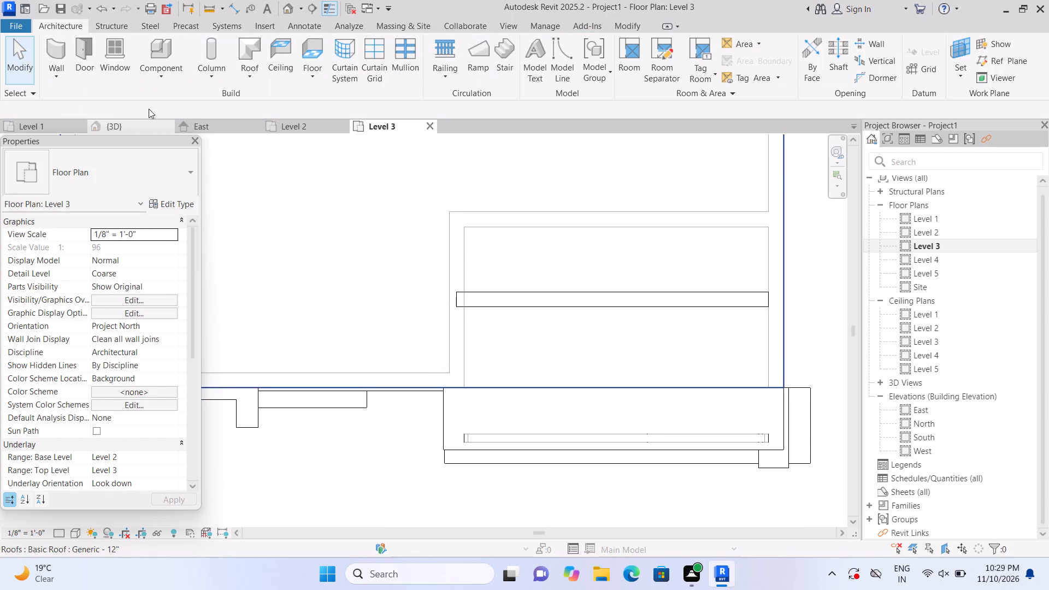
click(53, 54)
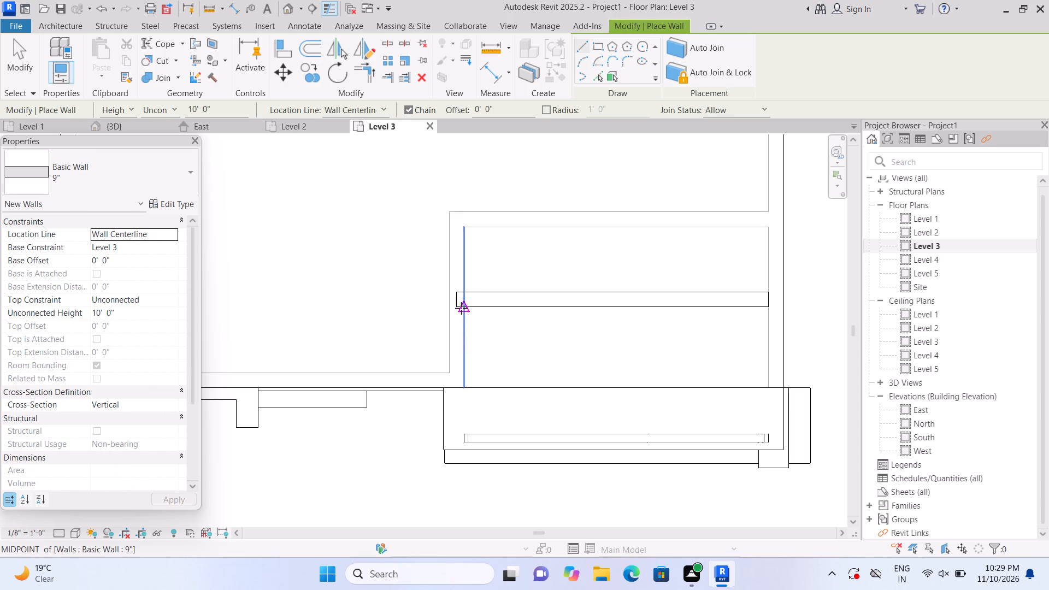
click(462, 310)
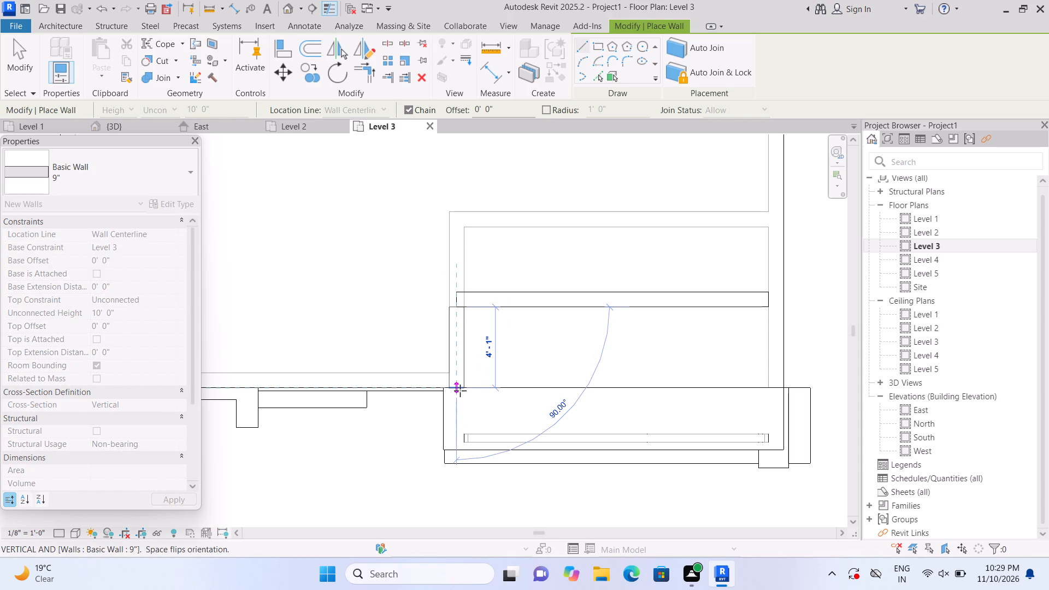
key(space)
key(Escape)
On Level 3, draw 9" side and front walls closing off the rear wall, about 6' 1 1/2" deep between centerlines and 15' 9" wide.
click(458, 291)
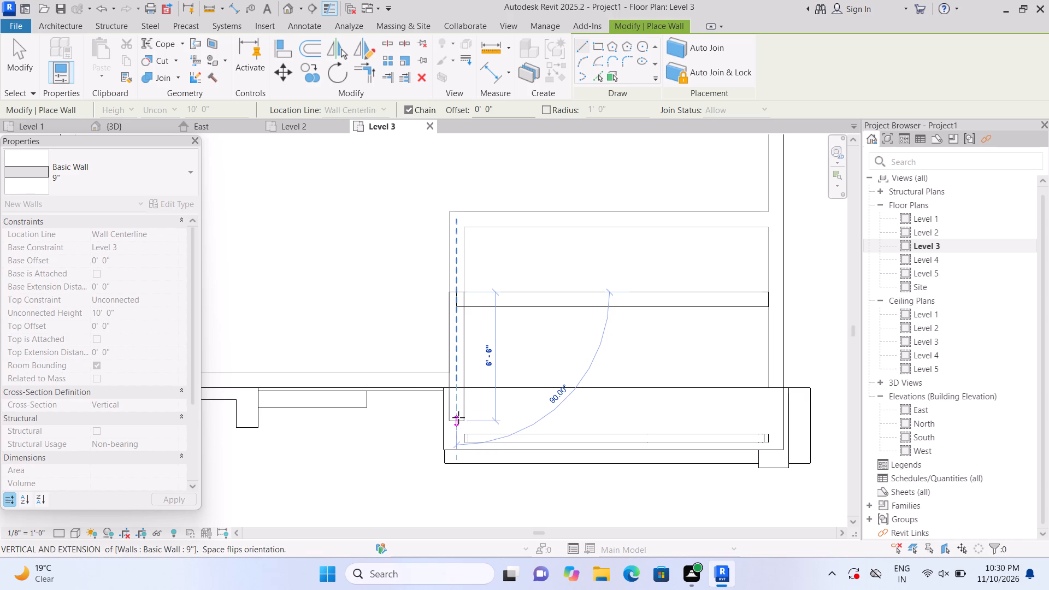
click(458, 417)
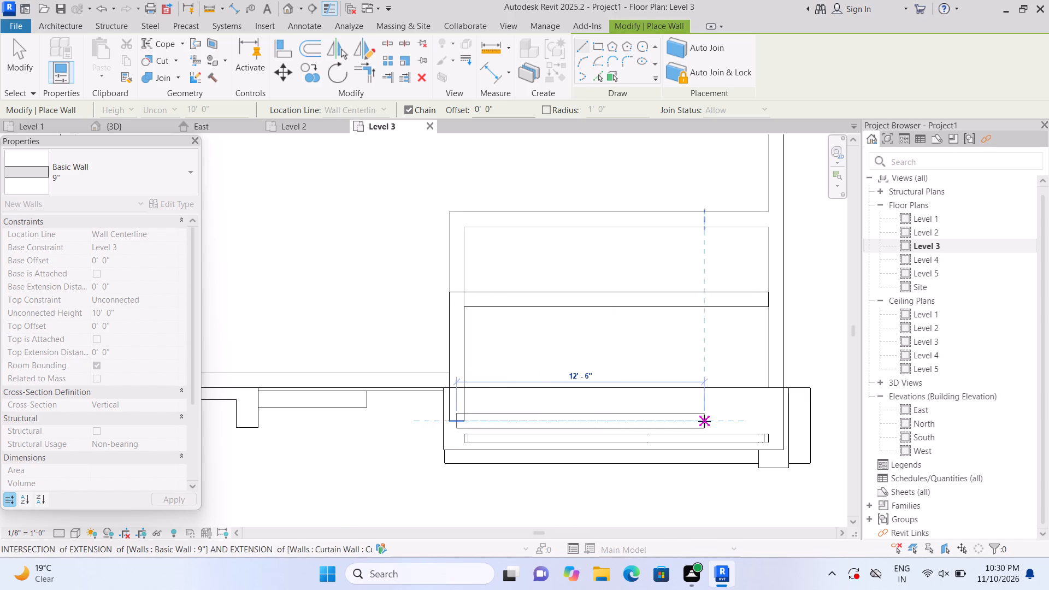
click(767, 413)
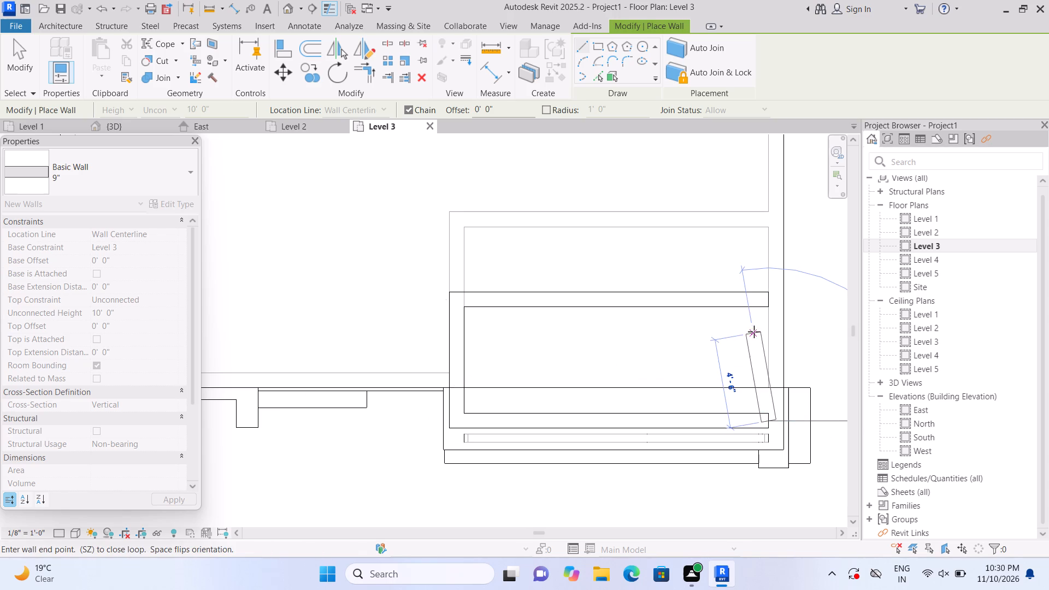
click(770, 299)
key(Escape)
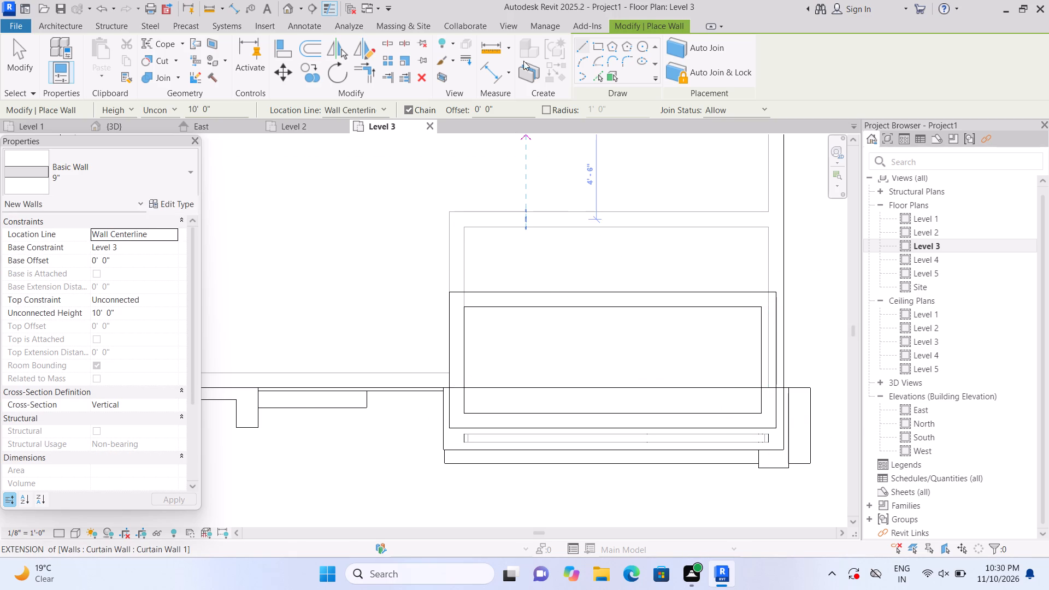
click(286, 10)
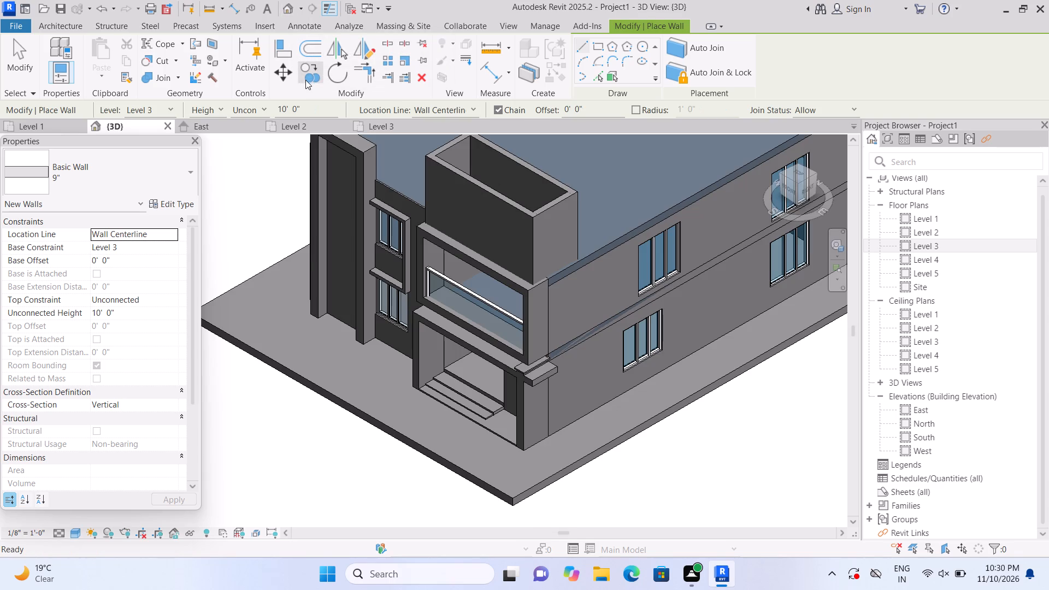
scroll(320, 128, down, 2)
middle_drag(268, 179, 329, 293)
scroll(326, 293, up, 2)
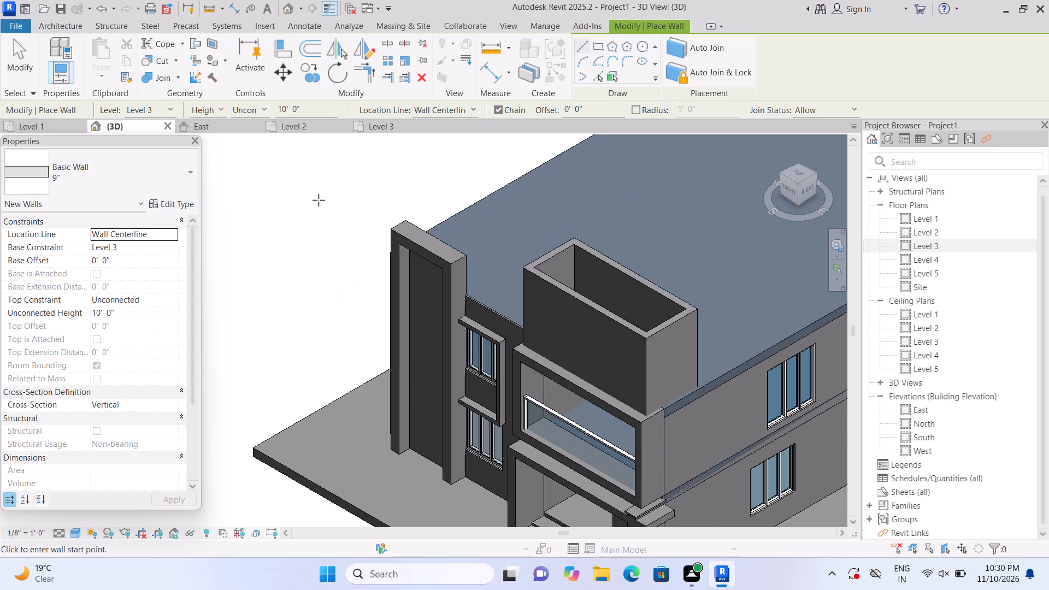
scroll(358, 165, down, 1)
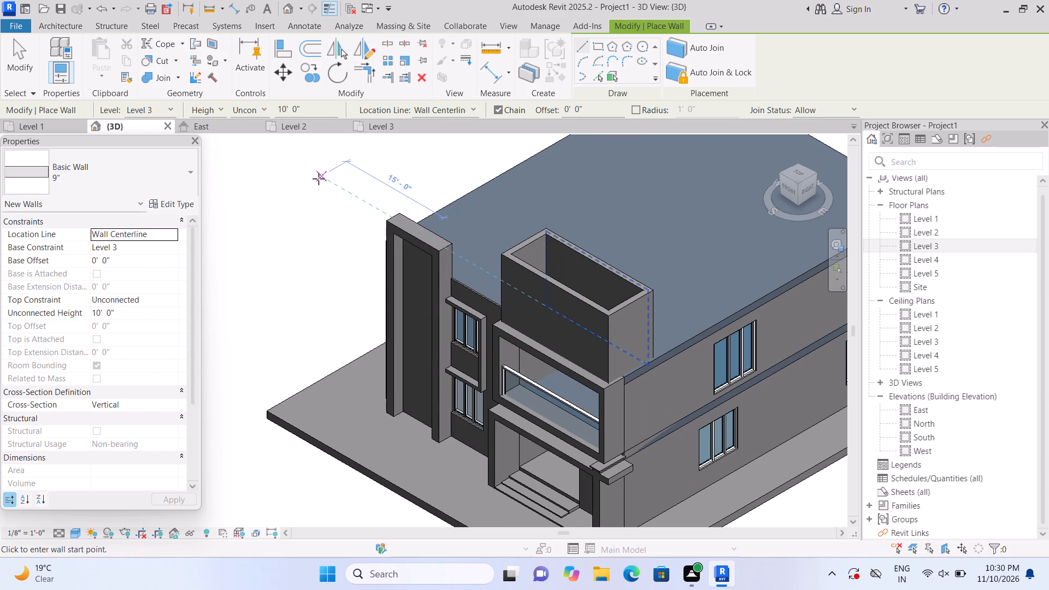
Open the Level 4 floor plan and set its underlay base level to Level 3.
key(Escape)
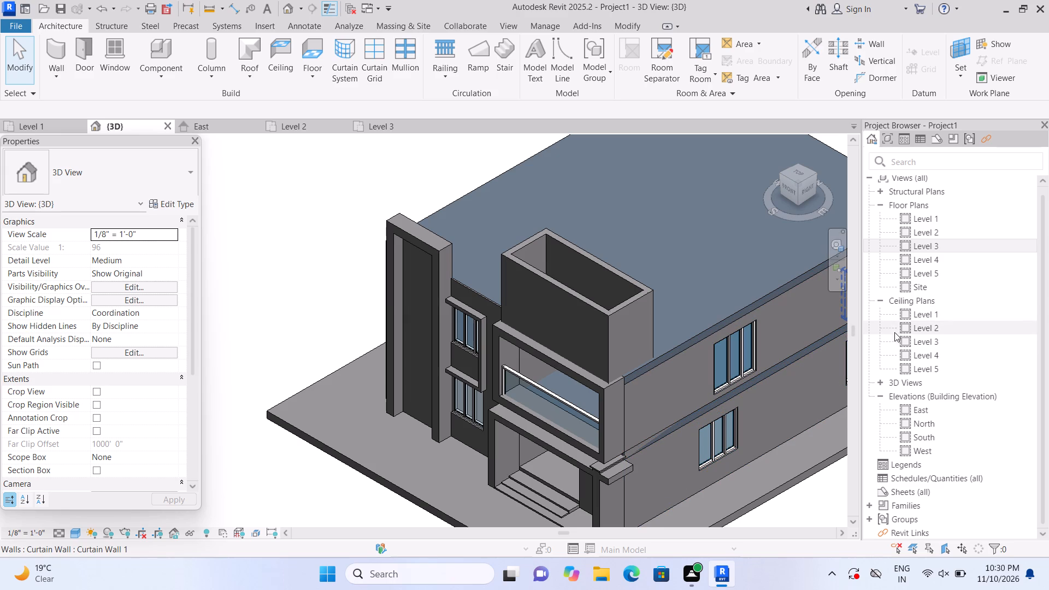
double_click(904, 260)
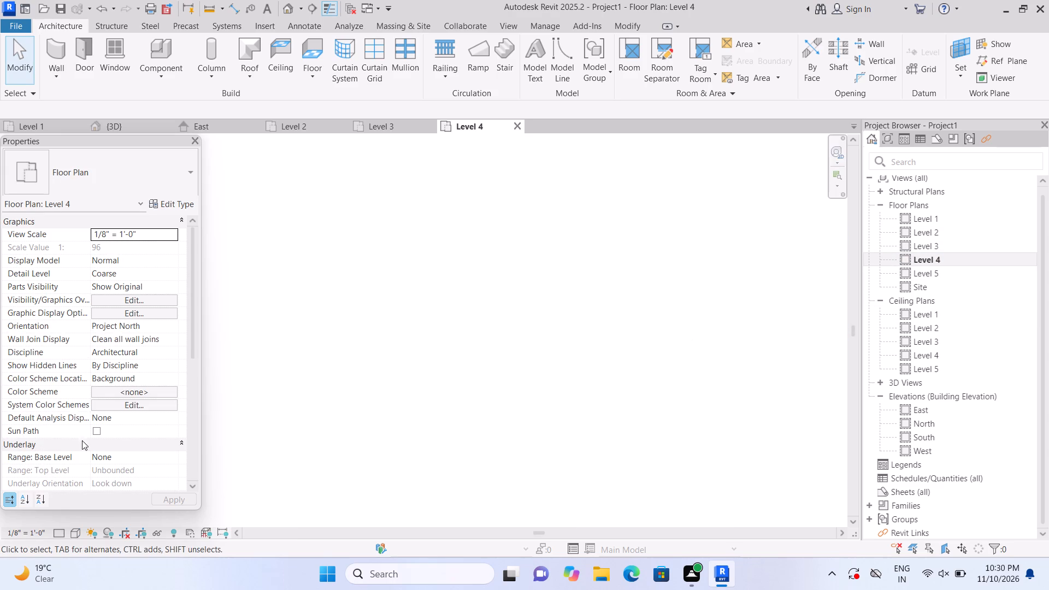
double_click(182, 440)
click(181, 440)
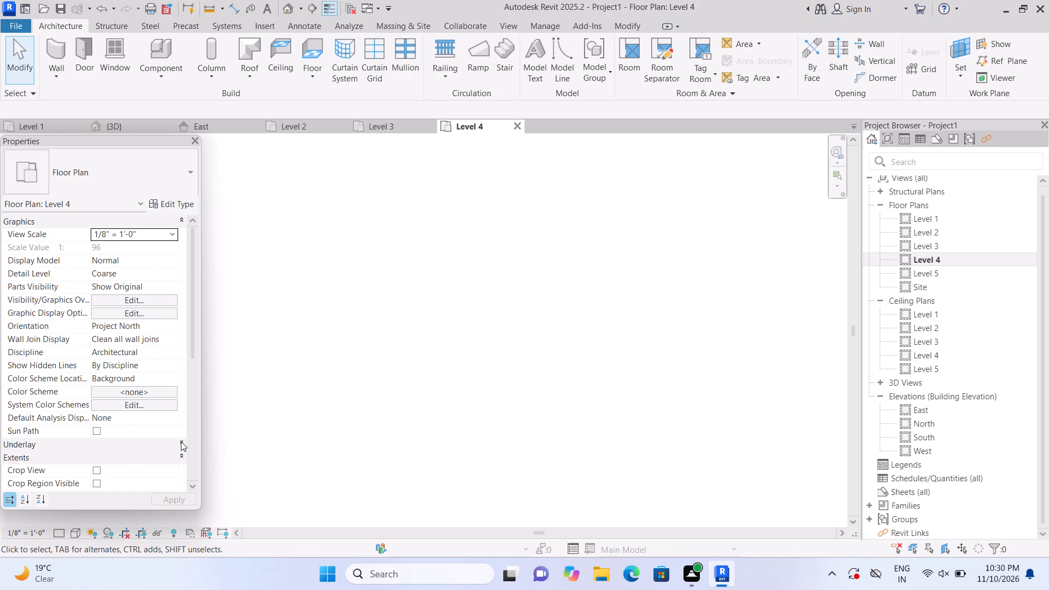
click(181, 441)
click(159, 455)
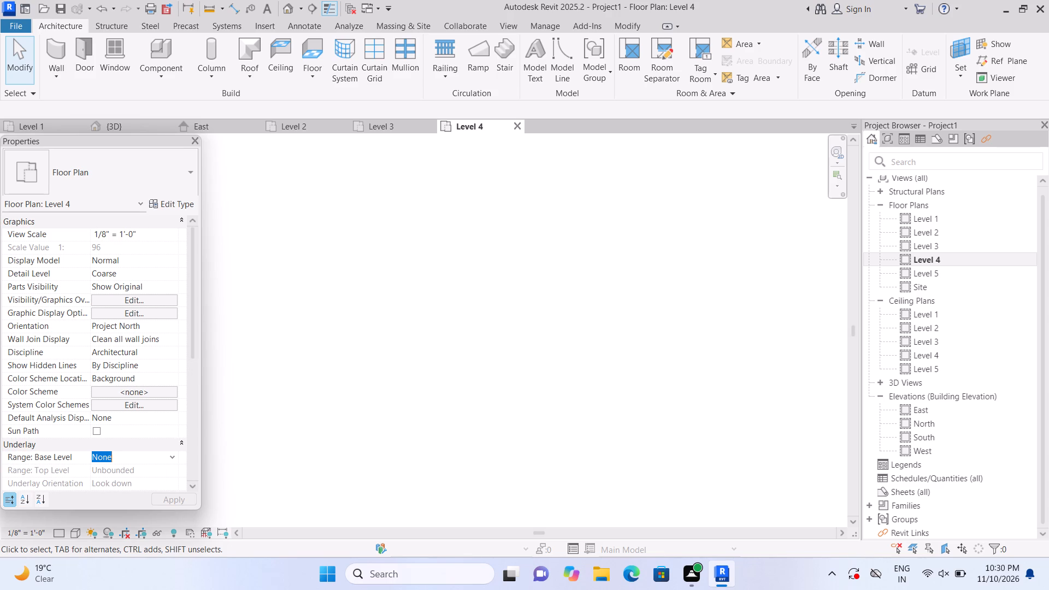
click(175, 453)
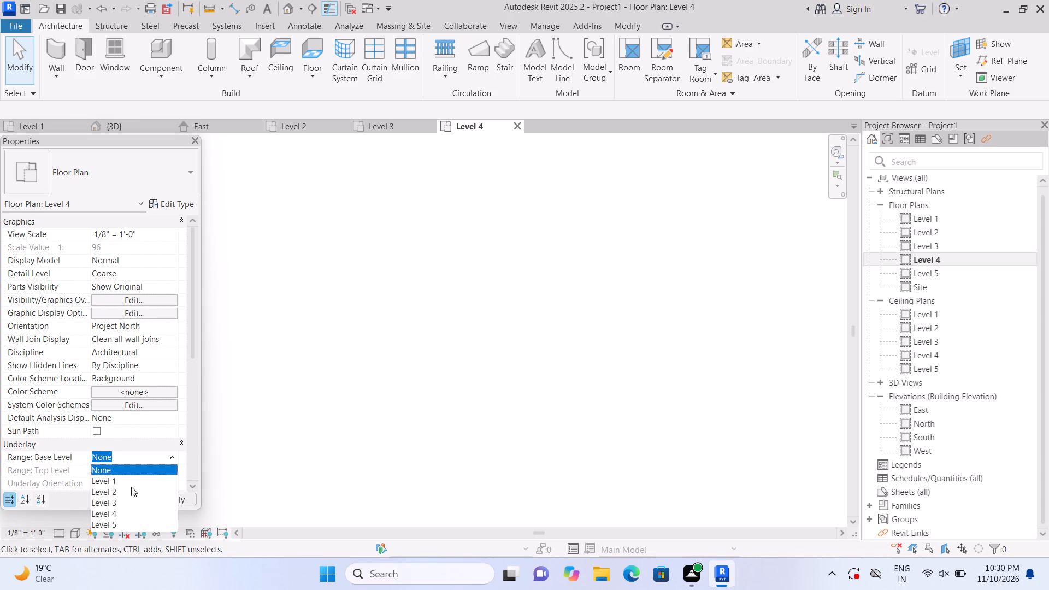
click(117, 491)
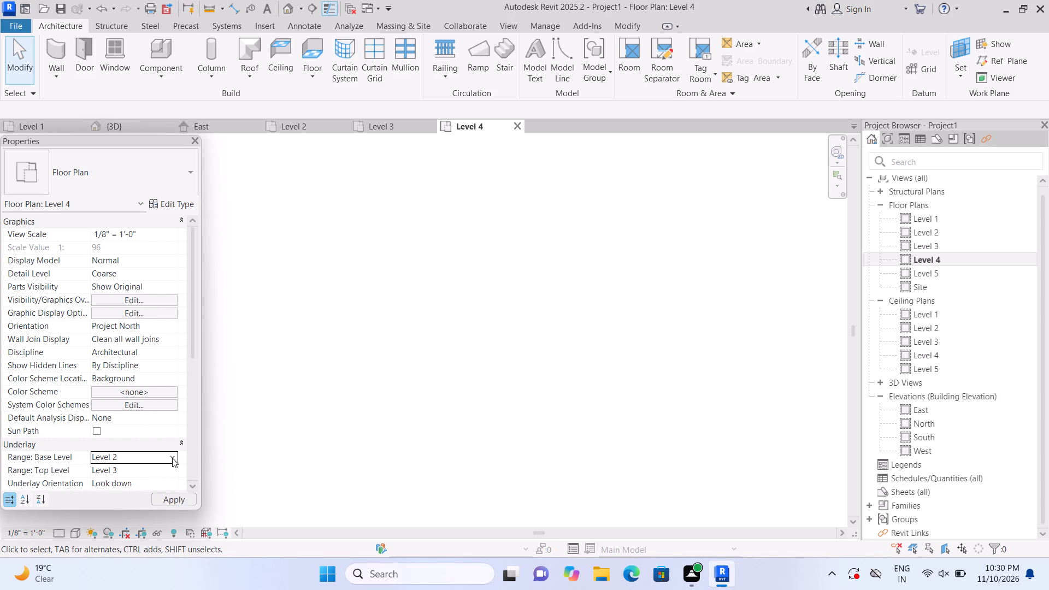
click(172, 456)
click(127, 501)
click(172, 499)
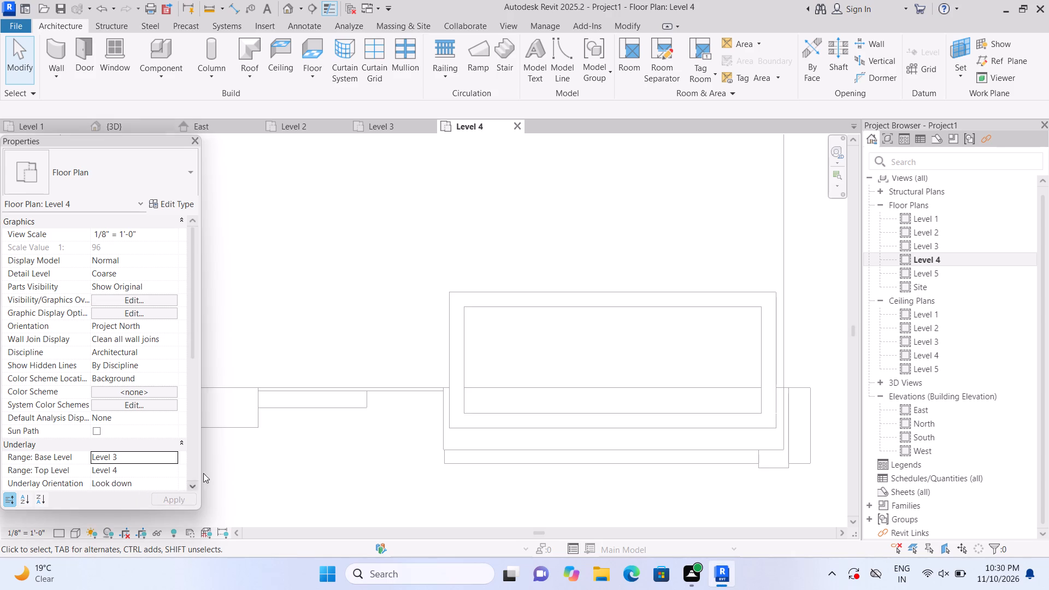
Create a rectangular Generic - 12" footprint roof on Level 4, about 19' 7 1/2" by 6' 10 1/2", over the Level 3 enclosure, with all edges defining slope.
scroll(444, 452, down, 1)
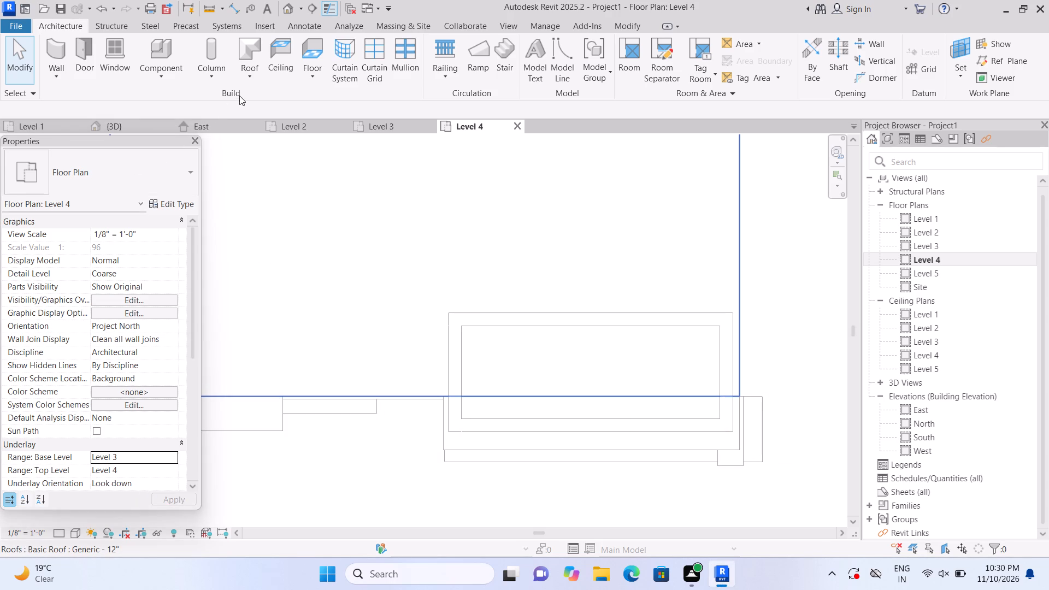
click(246, 80)
click(269, 103)
scroll(605, 481, up, 1)
click(699, 45)
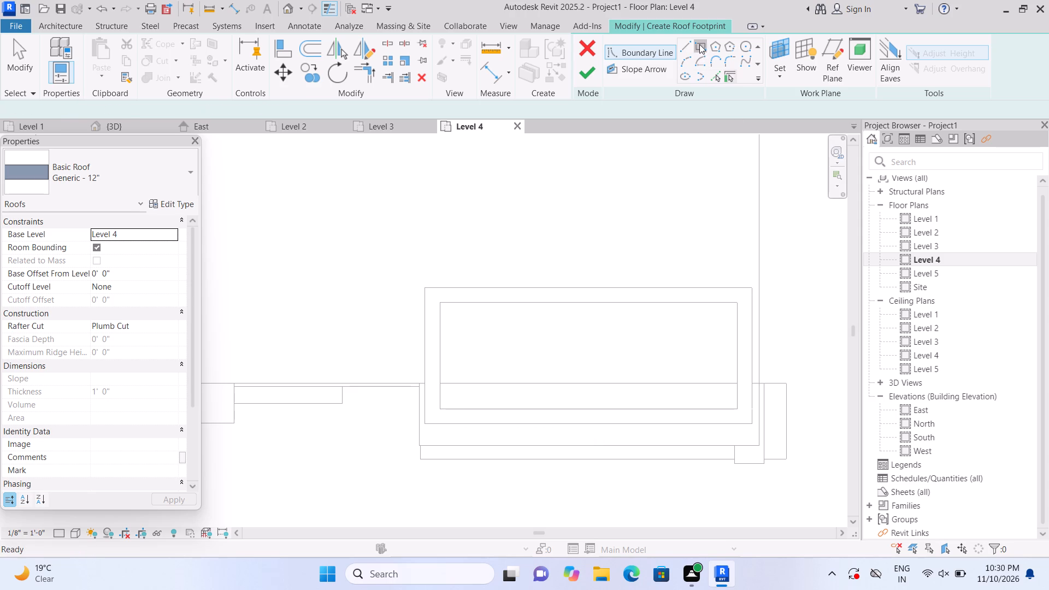
double_click(398, 285)
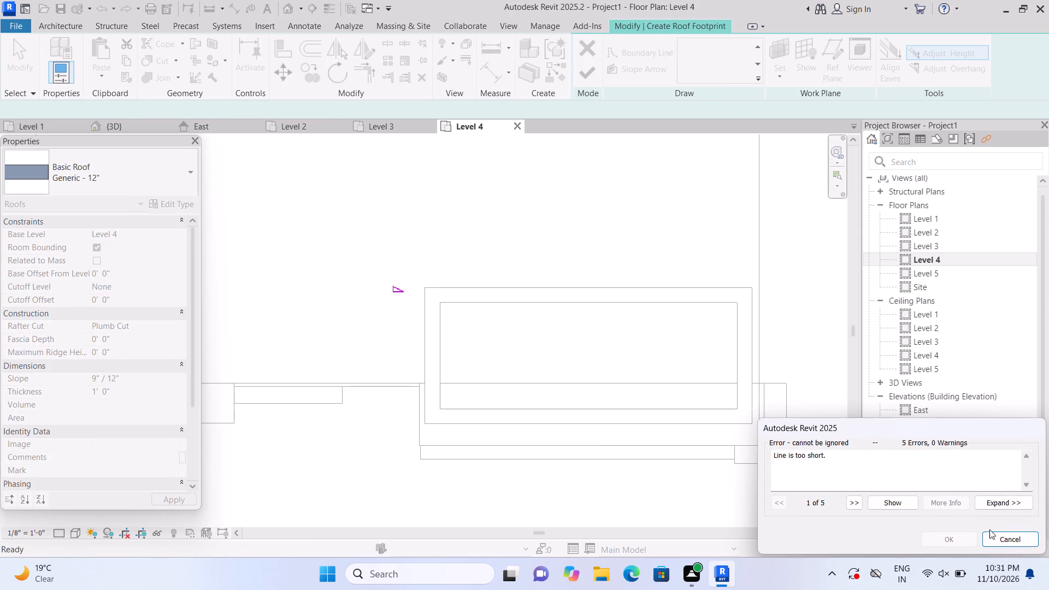
click(994, 536)
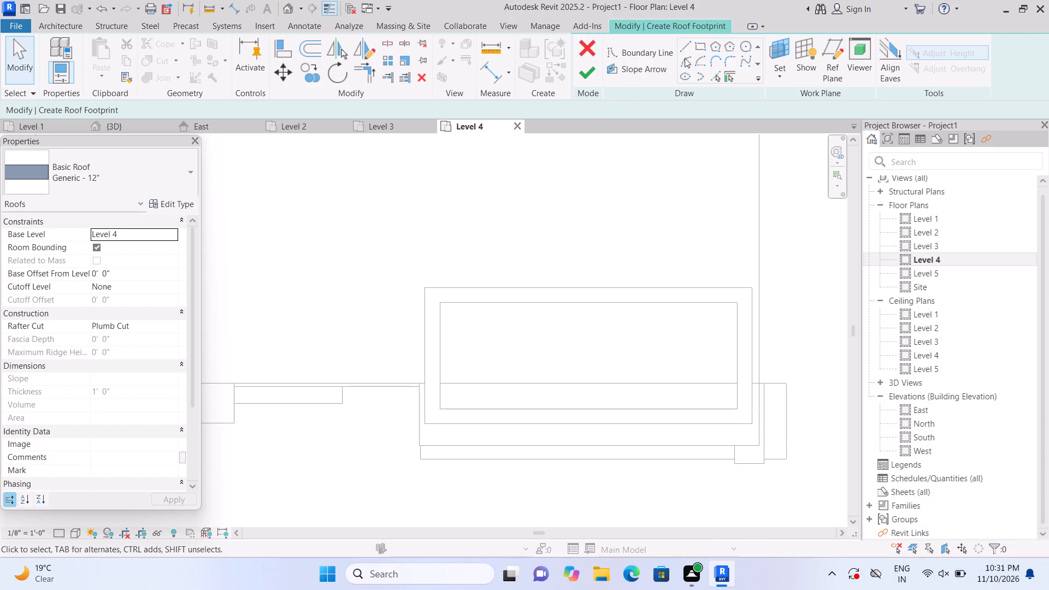
click(695, 47)
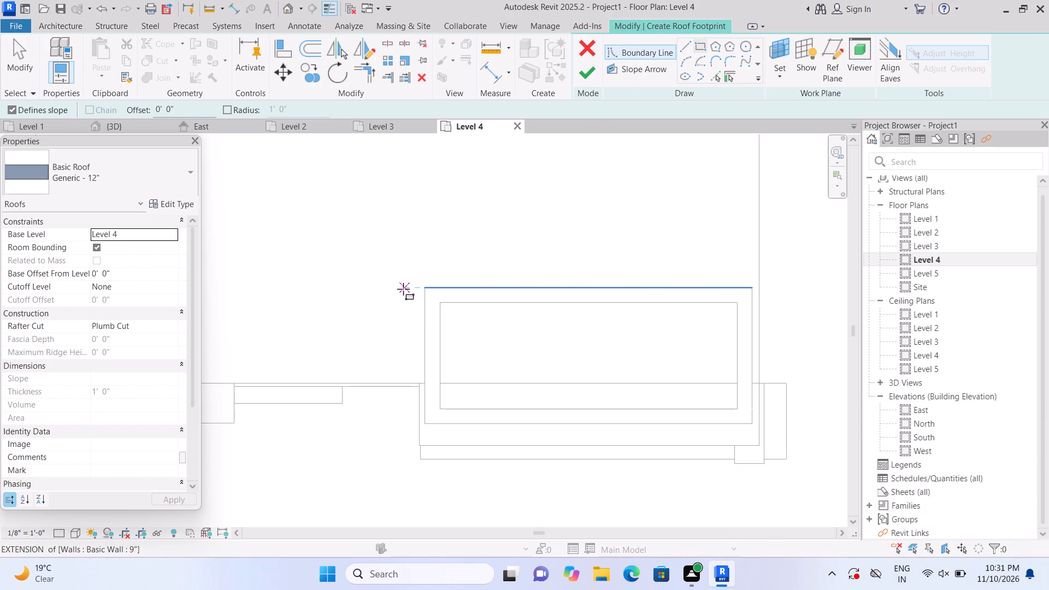
click(397, 289)
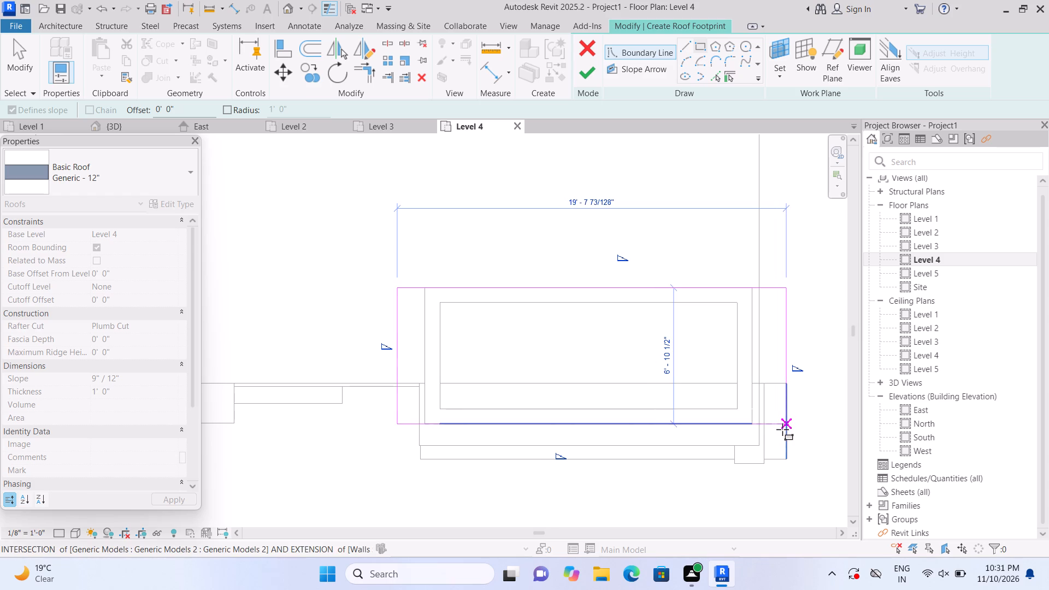
click(783, 429)
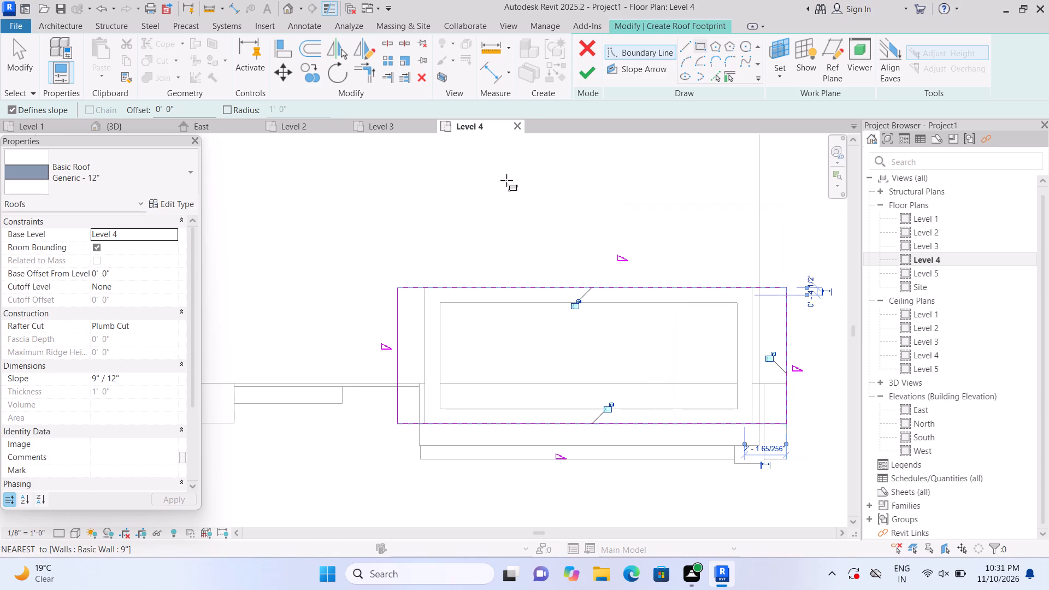
click(580, 78)
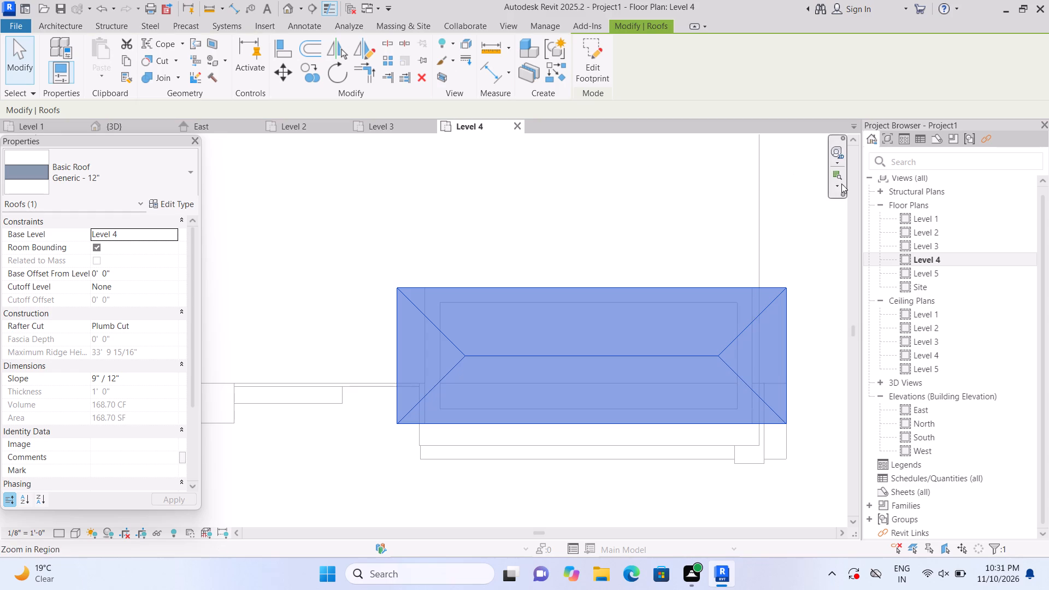
Edit the new roof's footprint in 3D, turning off Defines Slope for the long rear and front edges to form a gable.
click(286, 9)
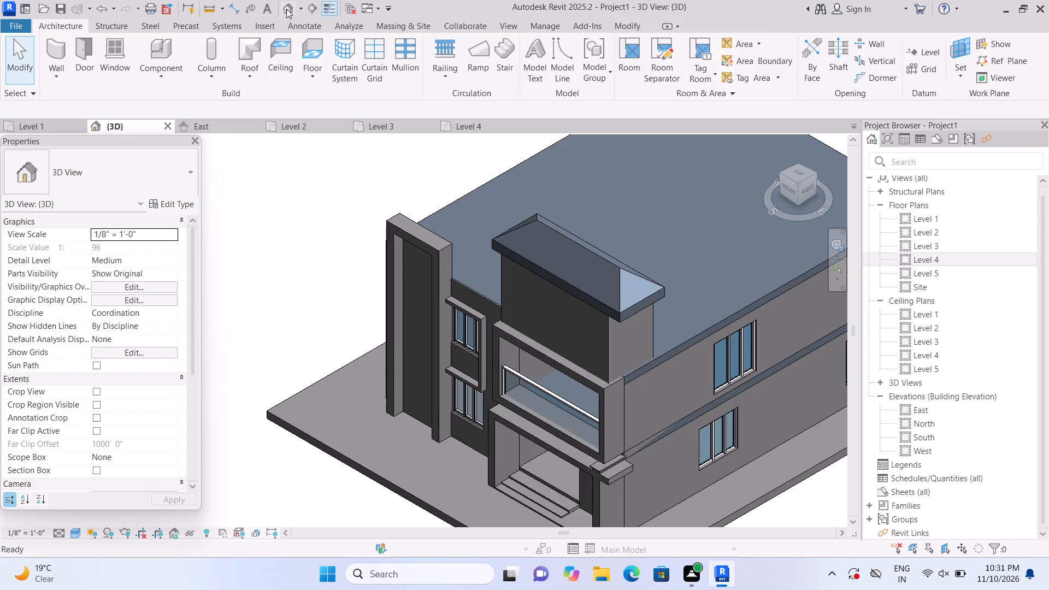
double_click(562, 256)
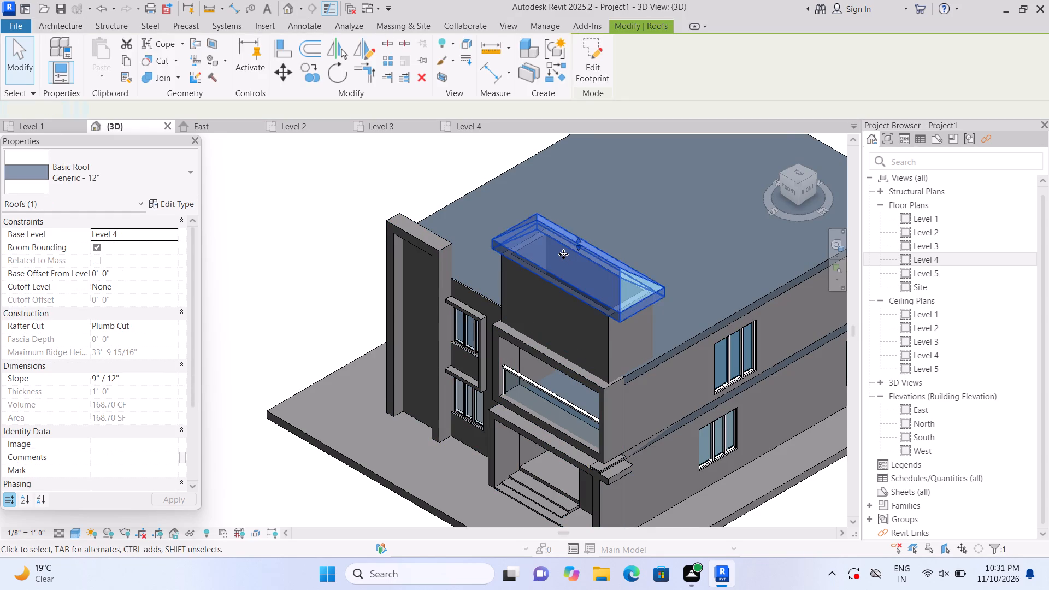
scroll(589, 263, up, 1)
click(596, 253)
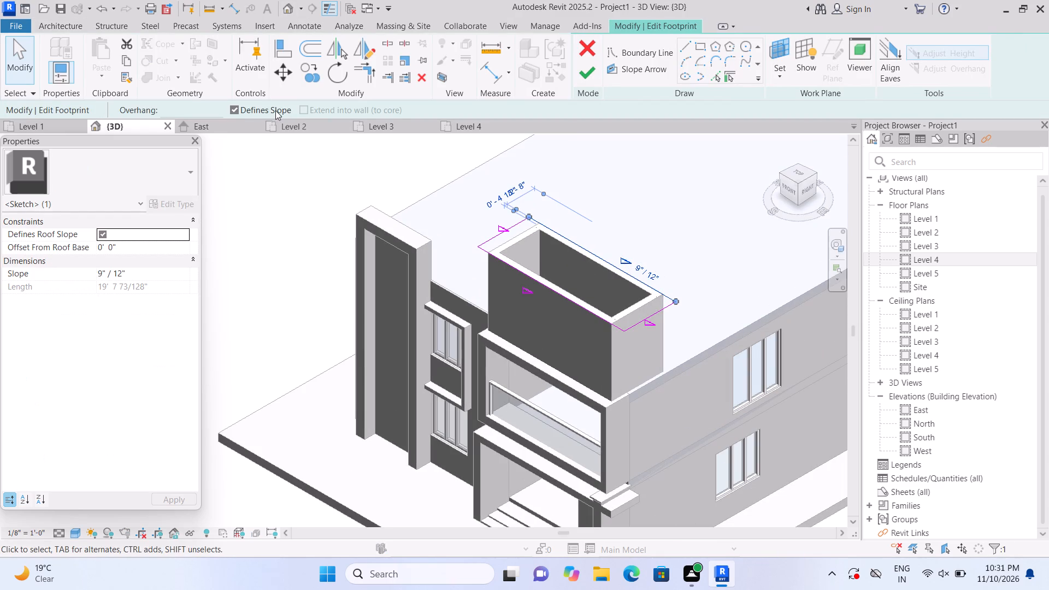
click(233, 107)
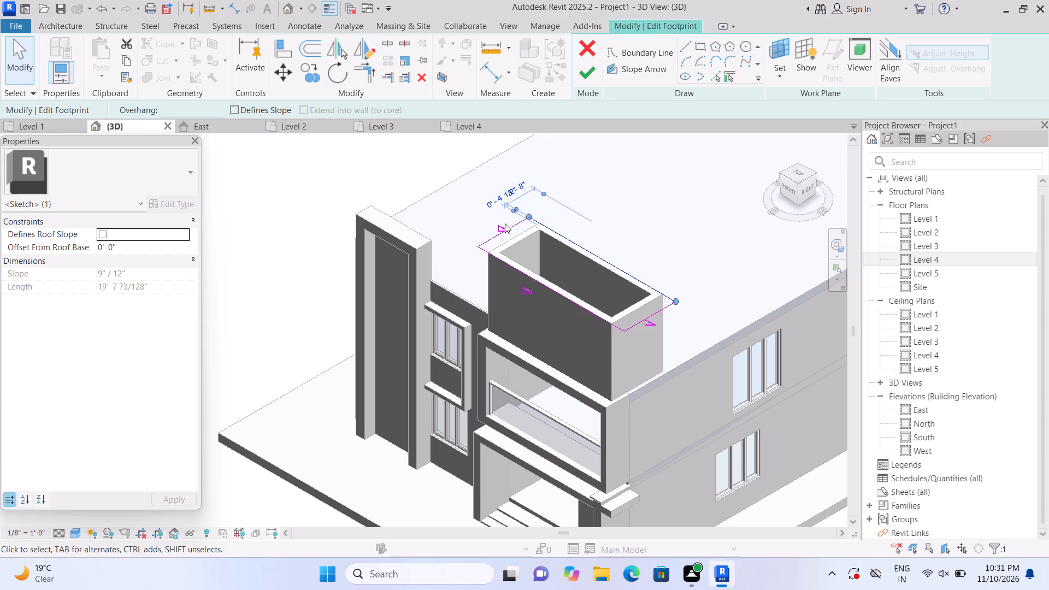
click(552, 296)
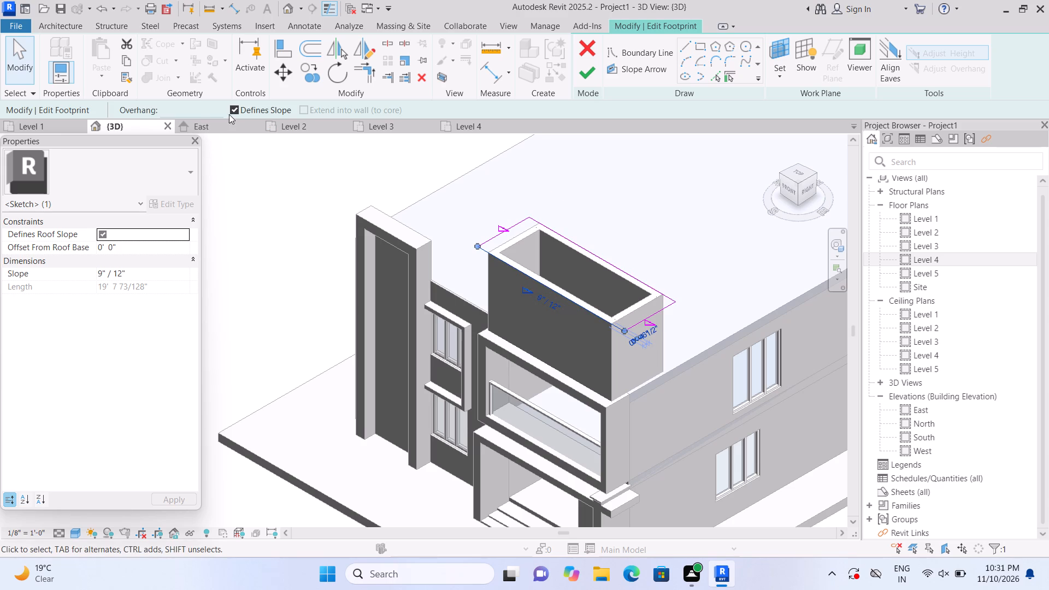
click(231, 106)
click(581, 70)
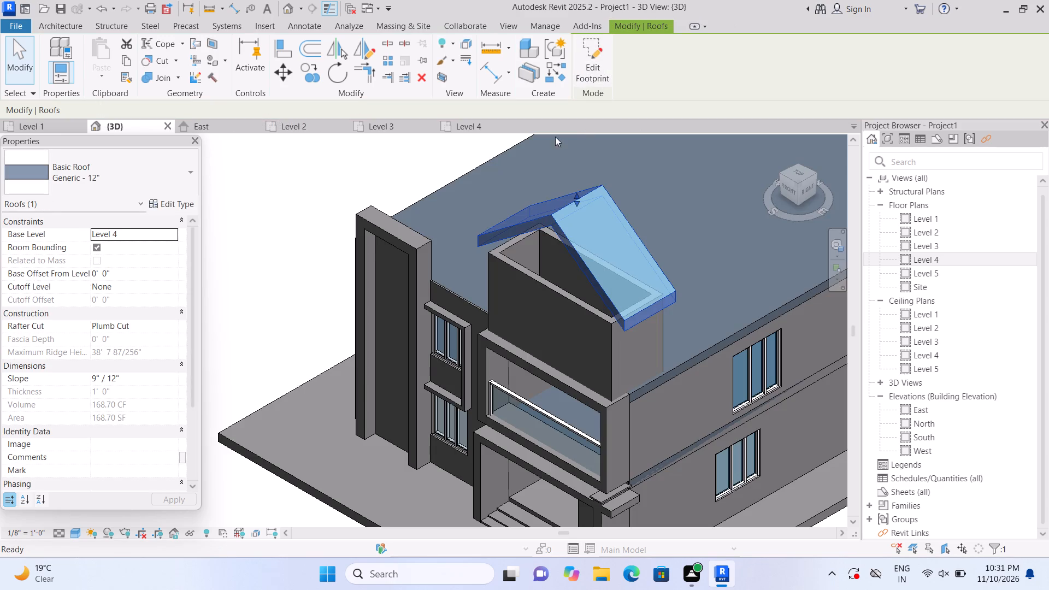
Attach the tops of the enclosure's front wall and both side walls to the gable roof.
click(540, 286)
click(746, 66)
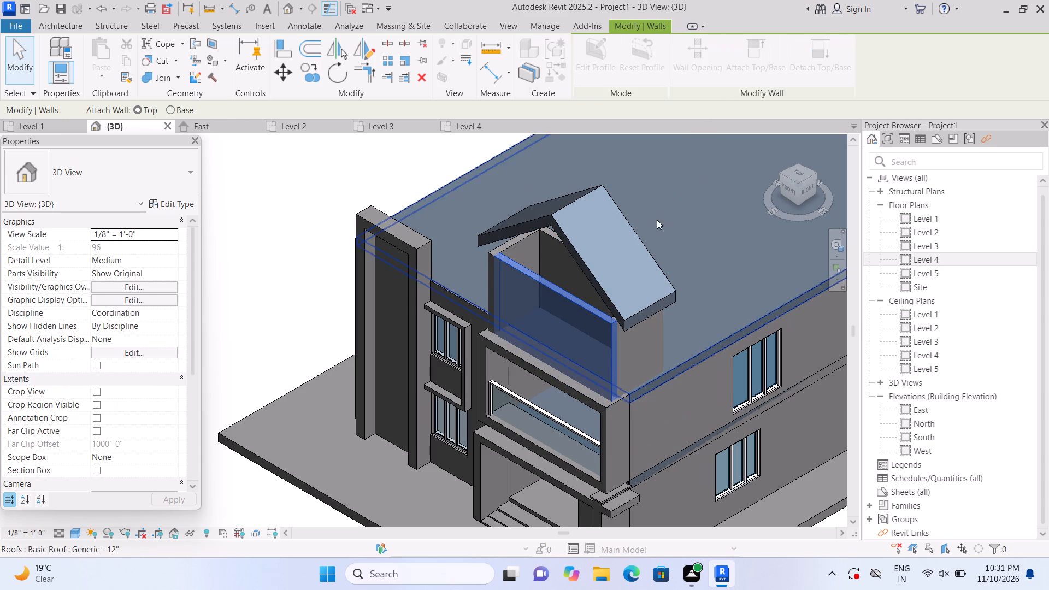
click(619, 246)
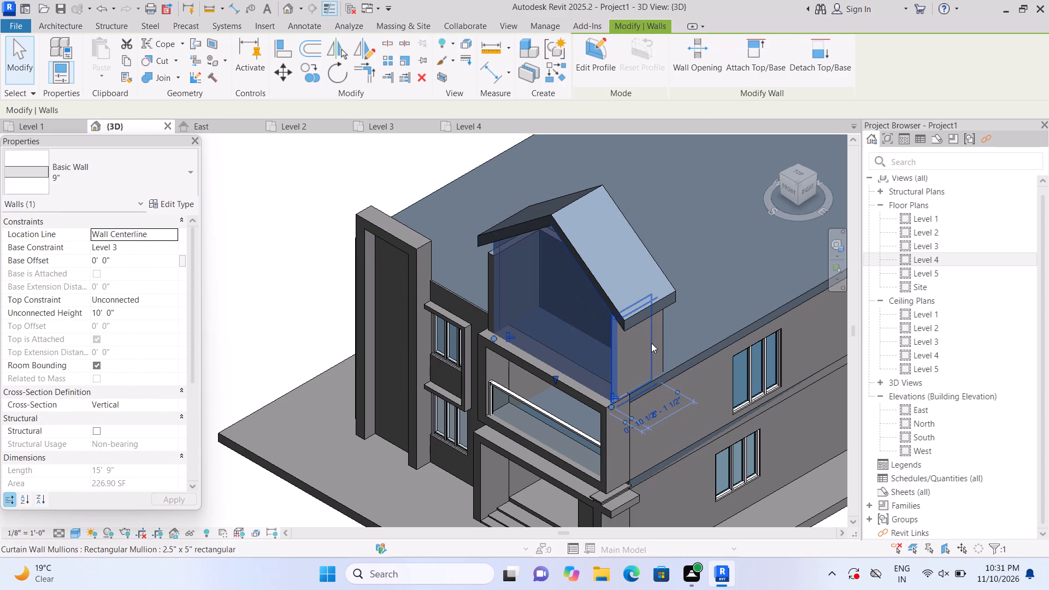
click(651, 343)
click(735, 72)
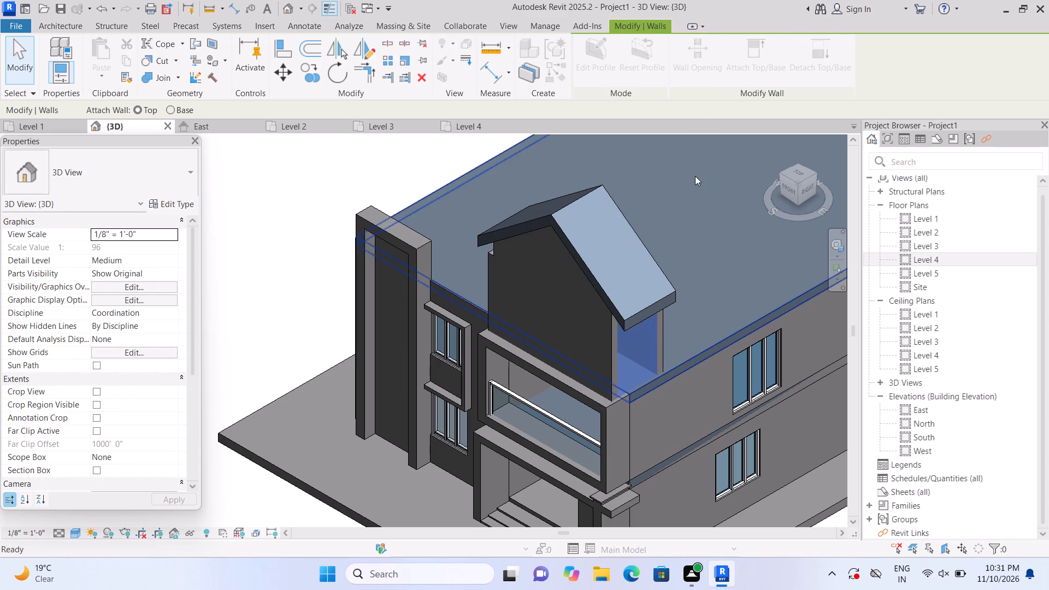
click(617, 240)
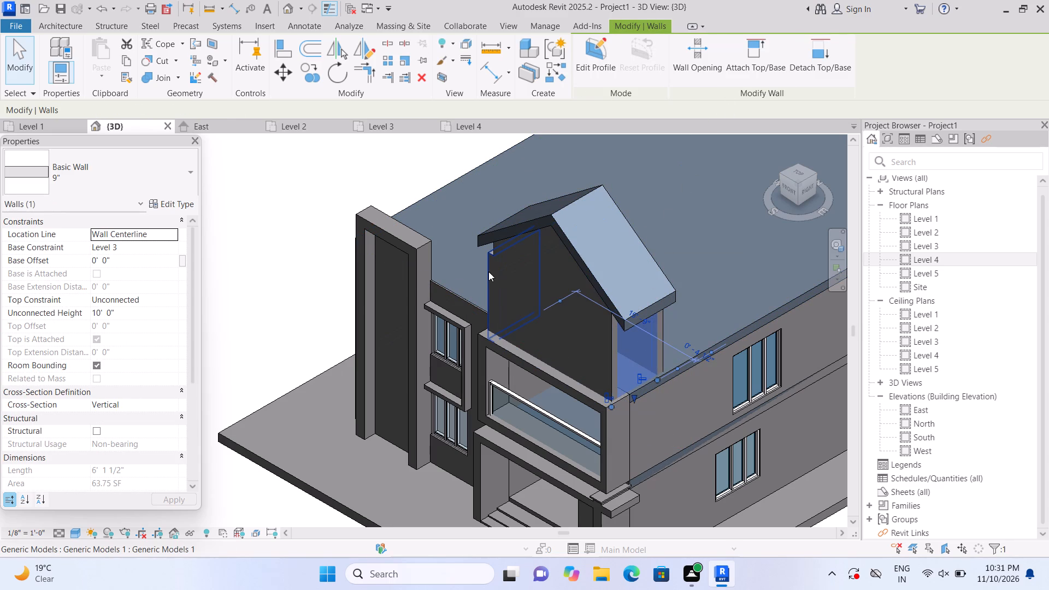
click(488, 272)
click(746, 68)
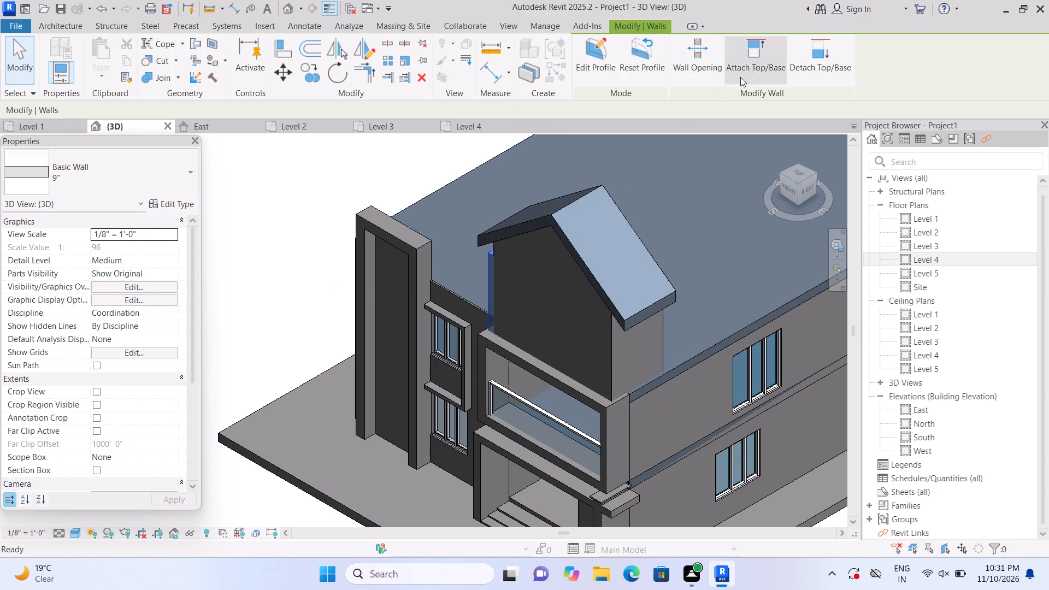
click(605, 243)
scroll(600, 246, down, 1)
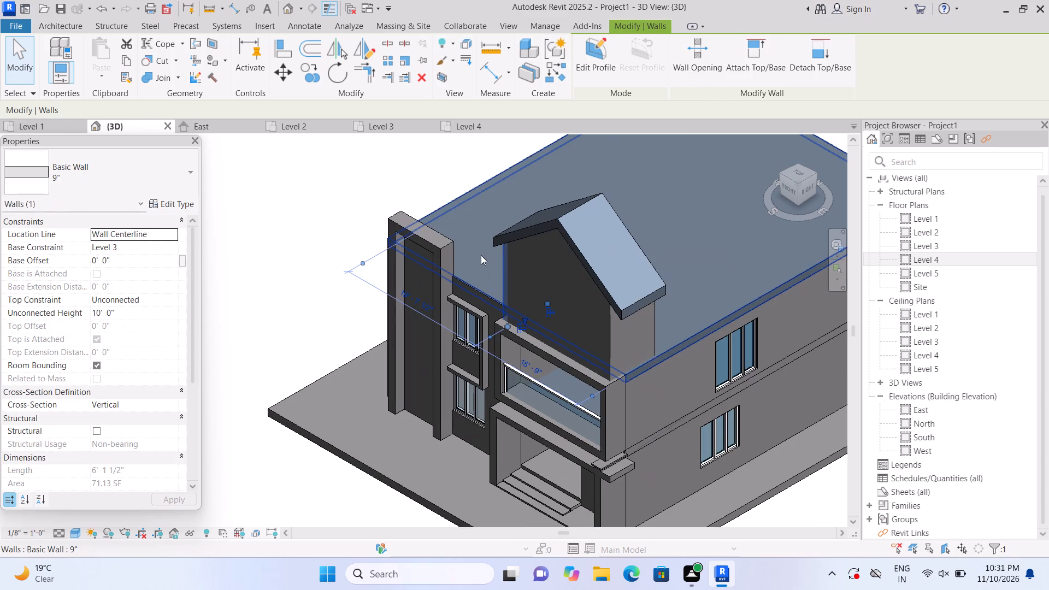
key(Escape)
Attach the top of the enclosure's rear wall to the gable roof.
scroll(638, 344, down, 1)
shift+middle_drag(750, 482, 660, 513)
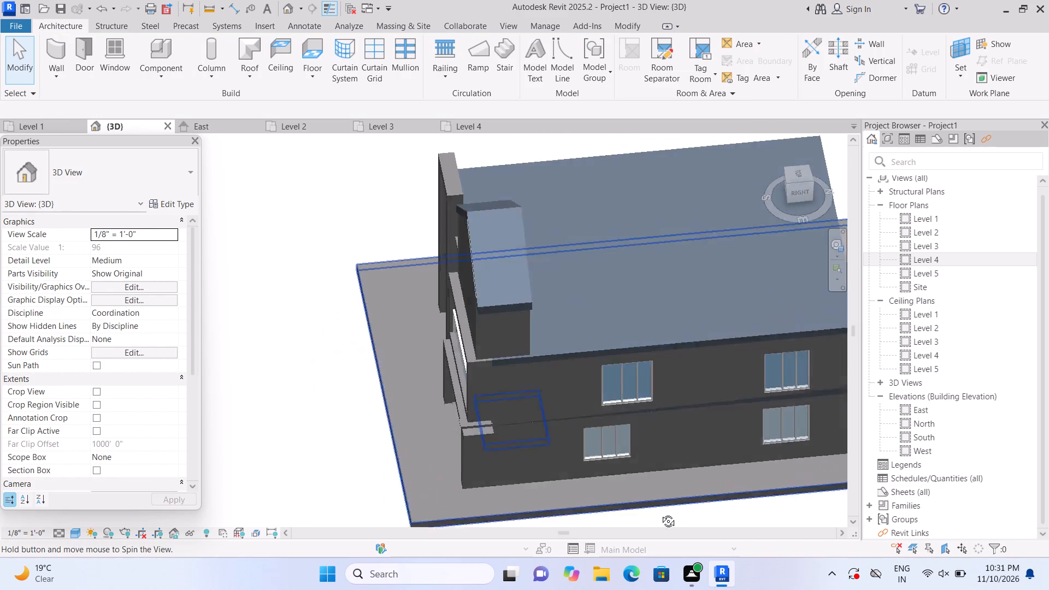
shift+middle_drag(660, 513, 624, 516)
scroll(469, 213, up, 2)
click(504, 232)
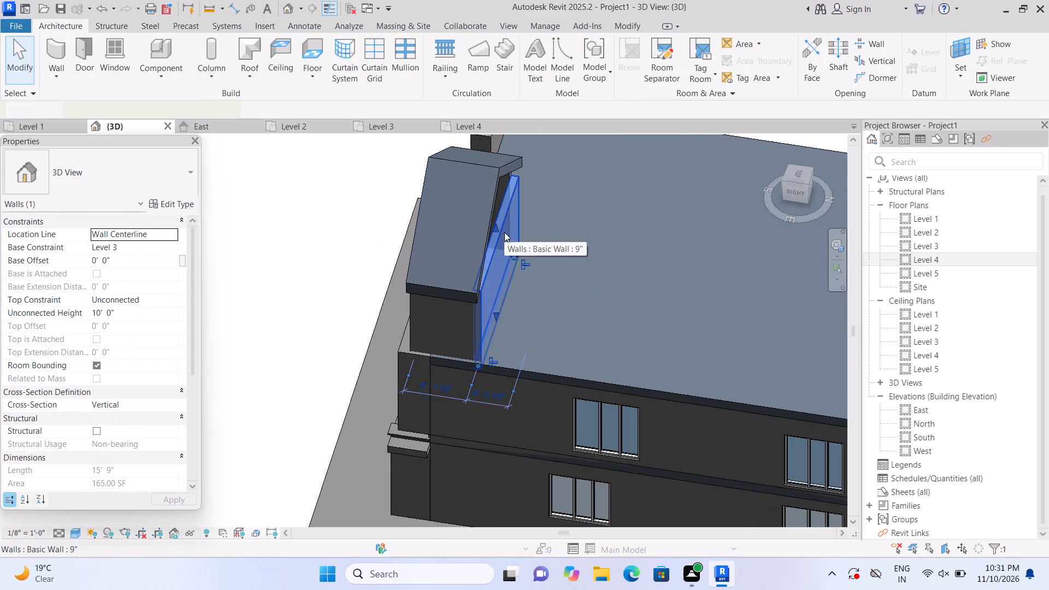
click(757, 68)
click(490, 189)
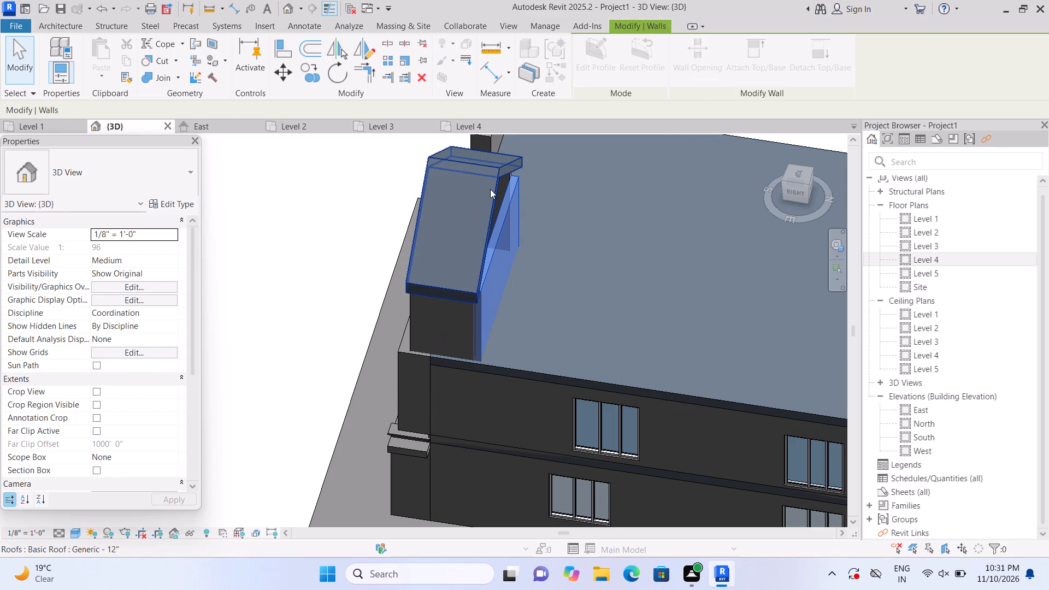
key(Escape)
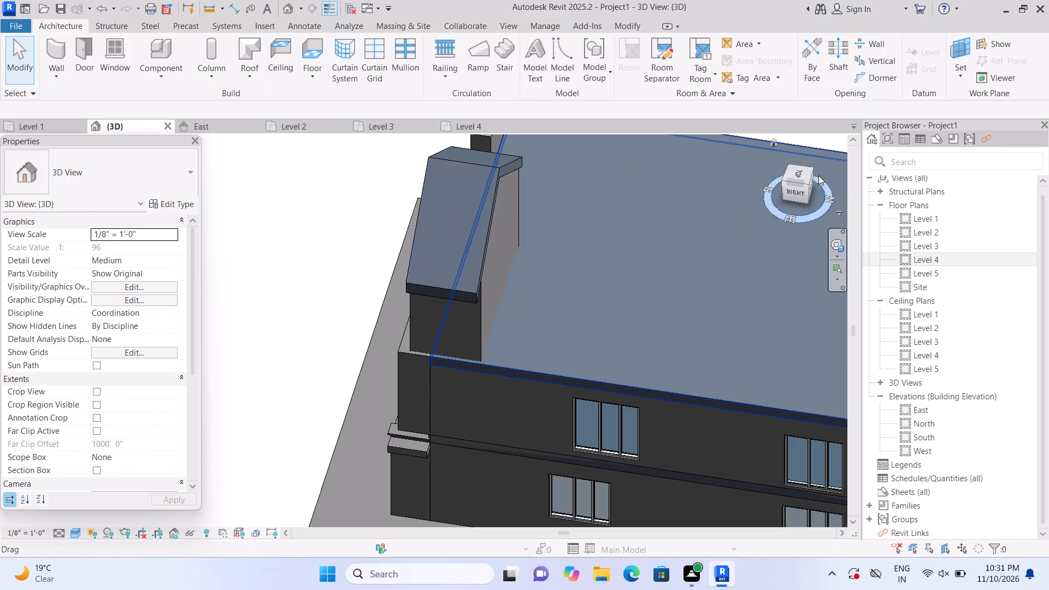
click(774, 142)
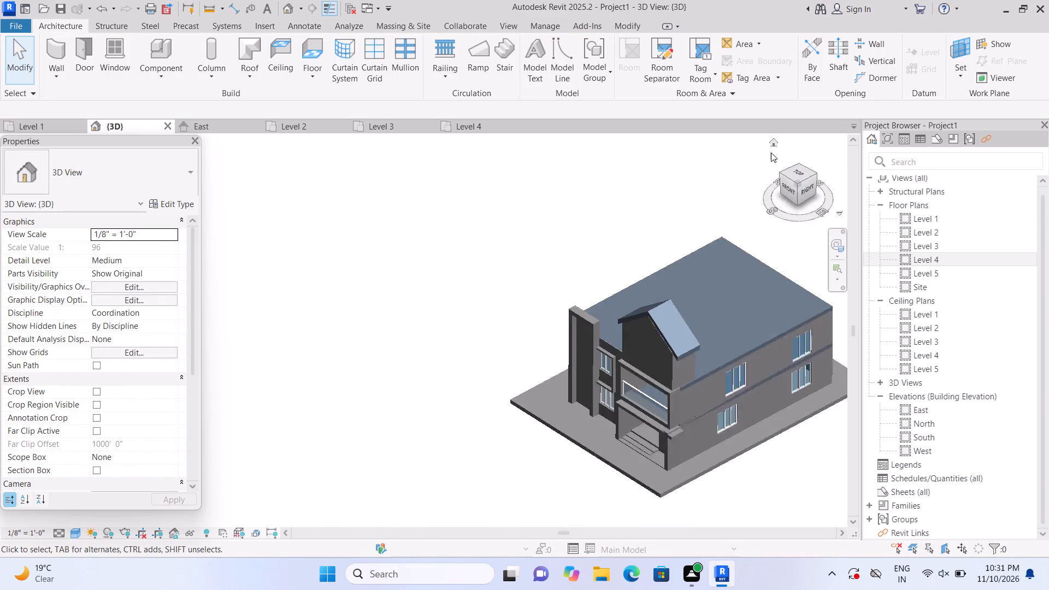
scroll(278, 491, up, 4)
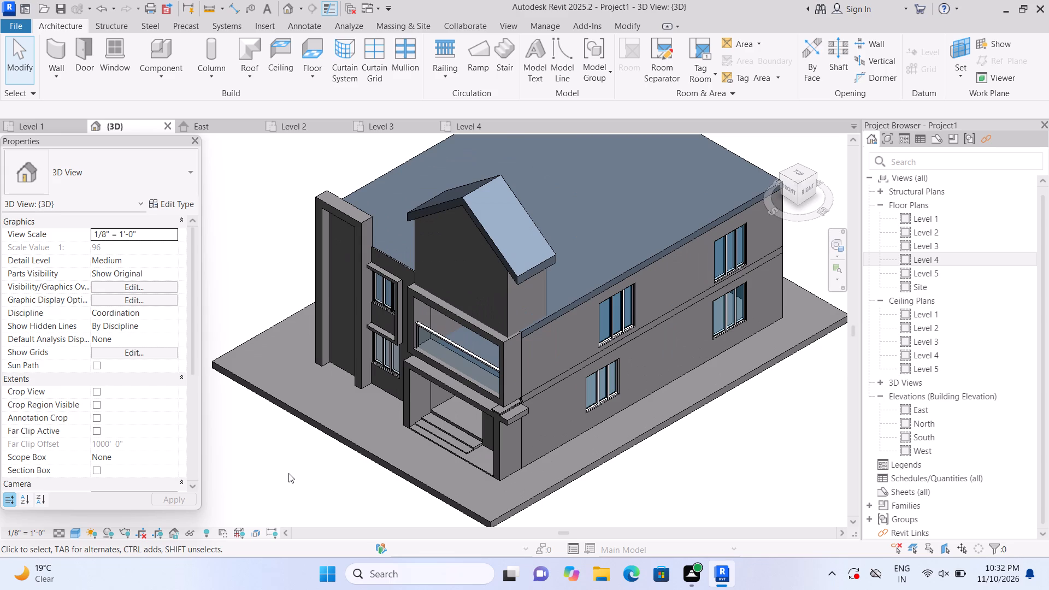
Draw a Curtain Wall 1 segment about 1' 4 1/2" long on Level 3, along the middle of the enclosure's front wall.
scroll(288, 473, down, 1)
scroll(714, 439, down, 1)
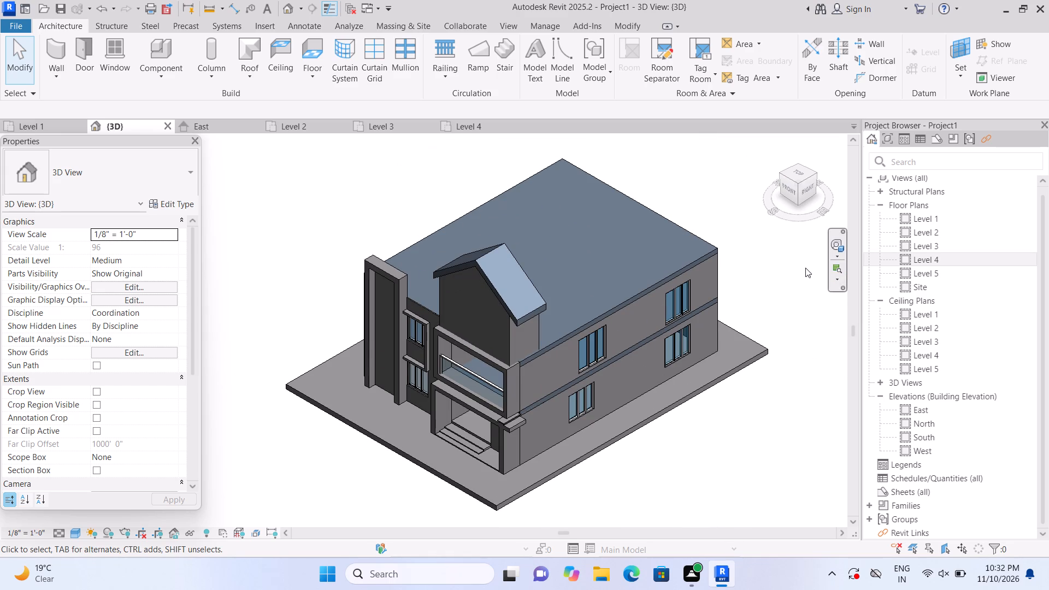
click(907, 245)
click(907, 245)
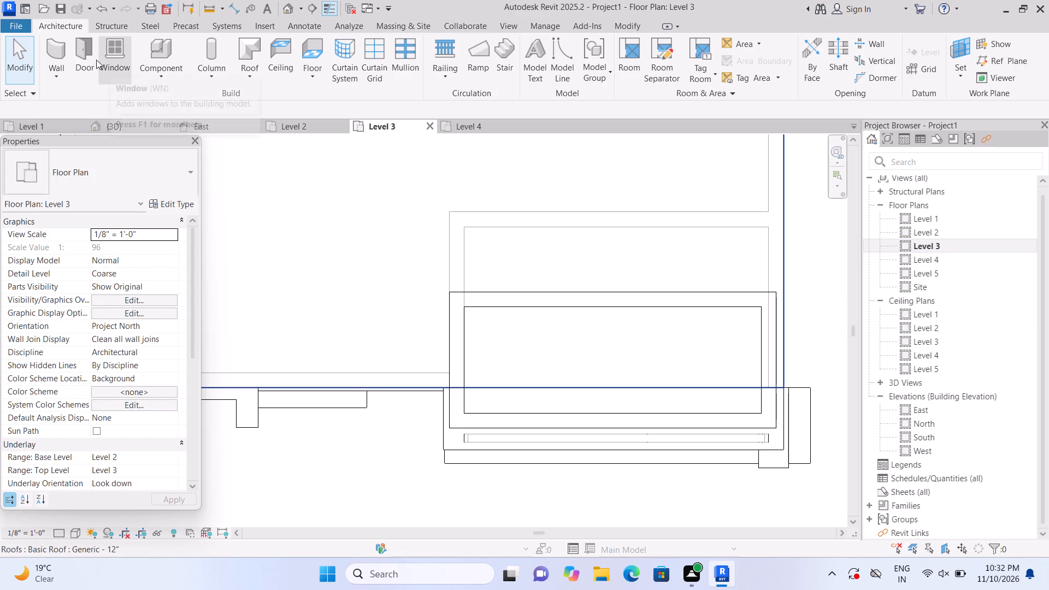
click(61, 51)
click(178, 164)
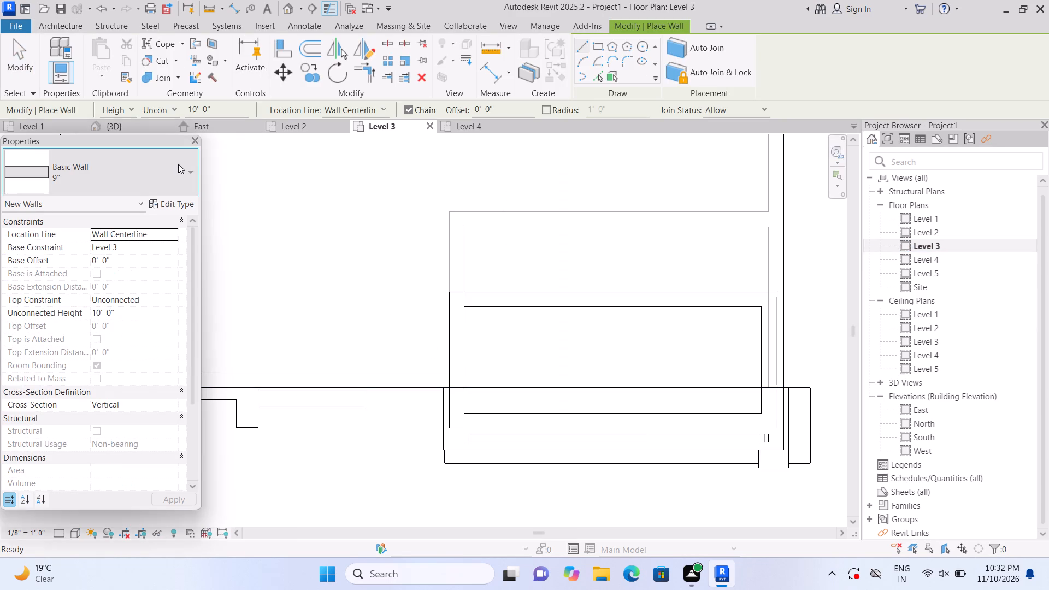
scroll(163, 255, down, 11)
click(139, 371)
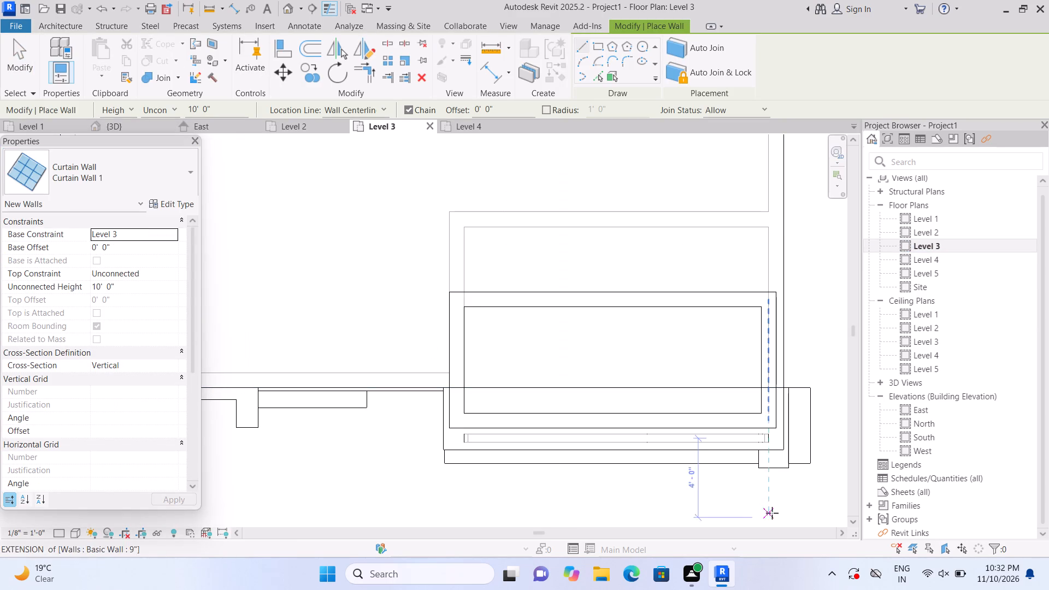
scroll(761, 495, up, 2)
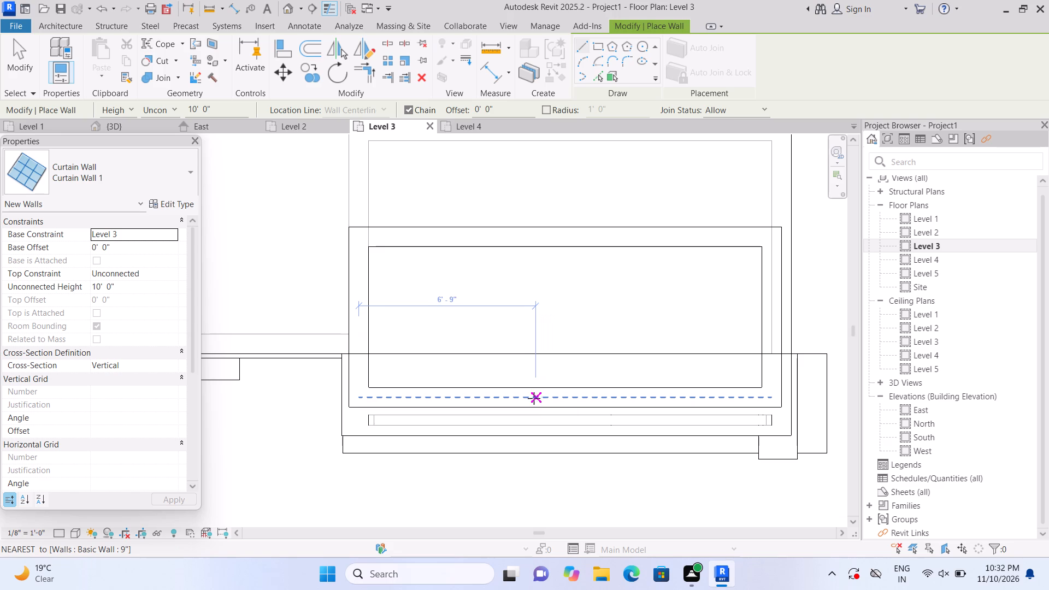
click(529, 399)
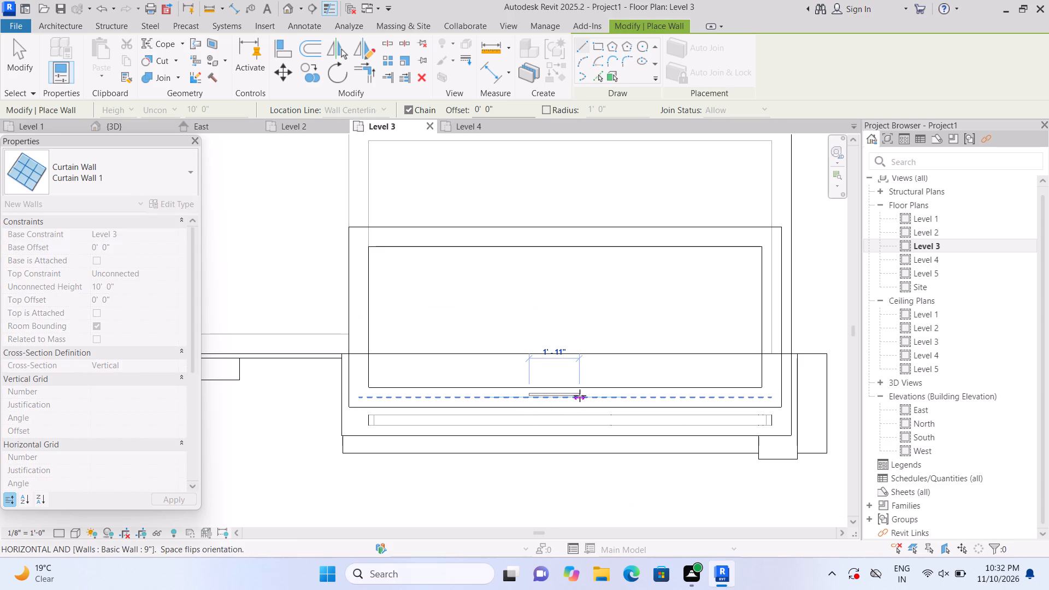
click(570, 396)
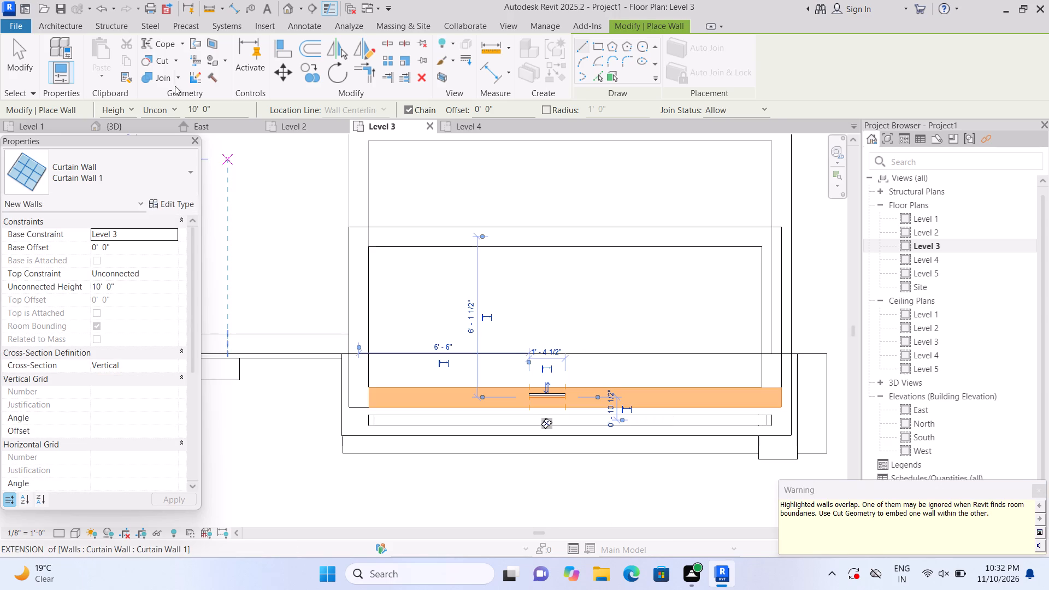
Cut the enclosure's front wall with the new curtain wall so that the glazing is embedded in it.
click(175, 63)
click(186, 84)
click(631, 387)
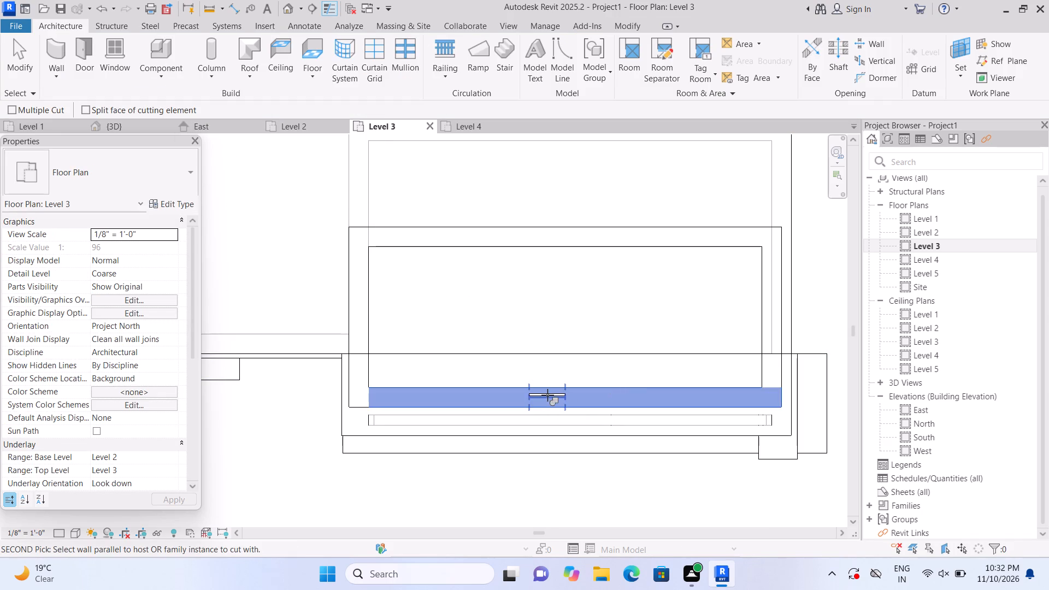
click(547, 395)
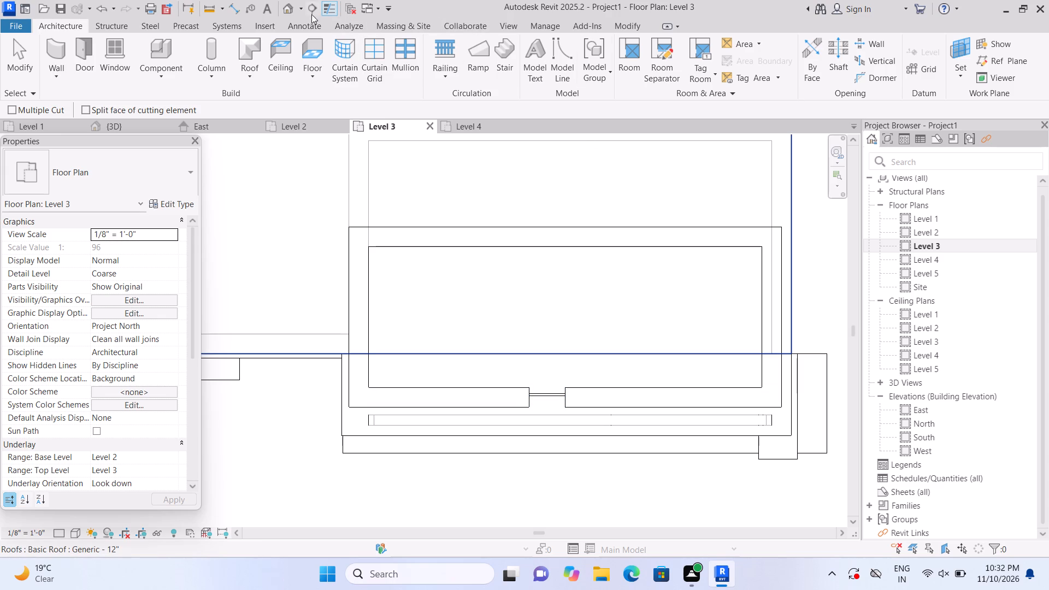
Examine the embedded curtain wall in 3D and from the front, checking its bottom edge above the balcony.
click(287, 7)
scroll(461, 323, up, 10)
click(481, 318)
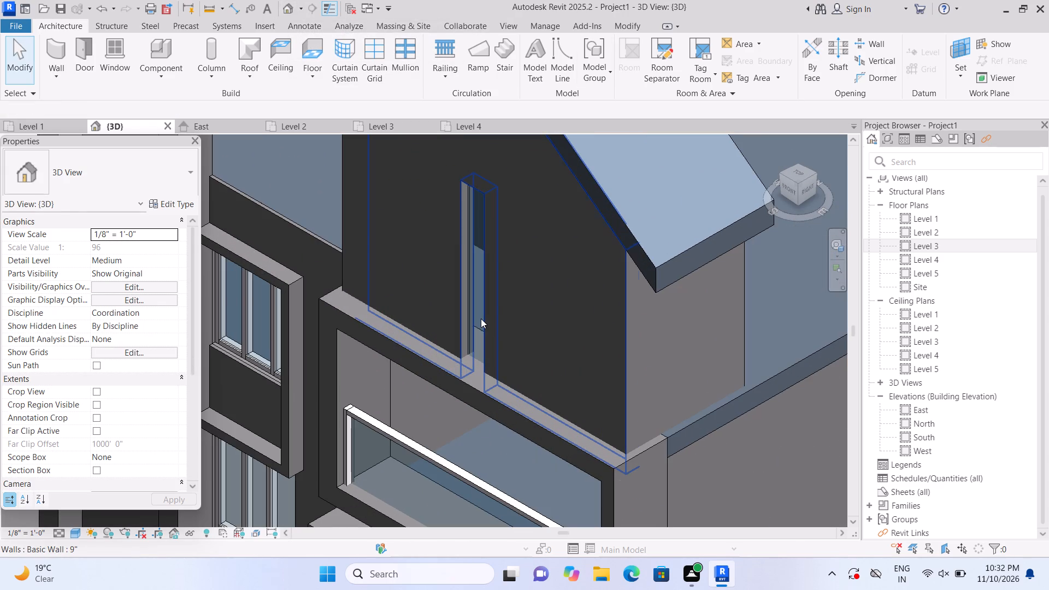
key(Escape)
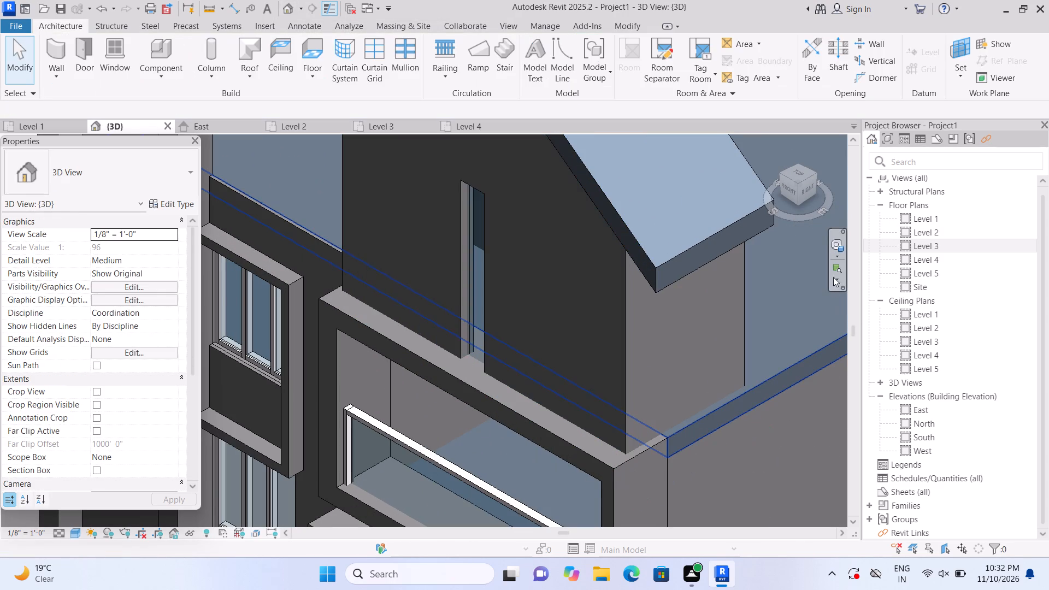
click(789, 191)
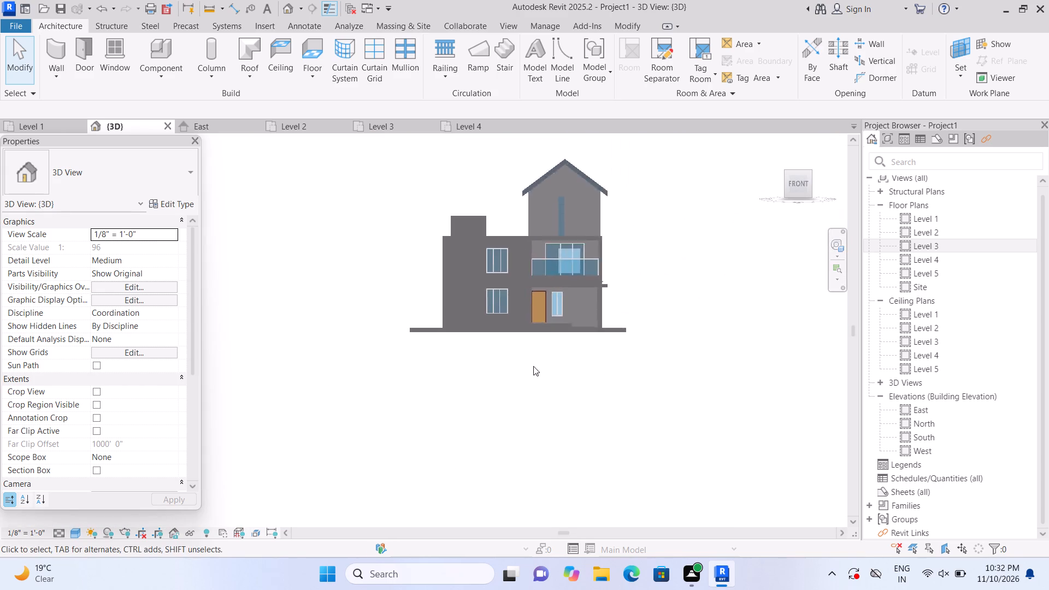
scroll(494, 369, up, 7)
click(449, 256)
scroll(474, 240, up, 1)
middle_drag(482, 251, 524, 310)
scroll(503, 381, up, 20)
scroll(503, 381, up, 1)
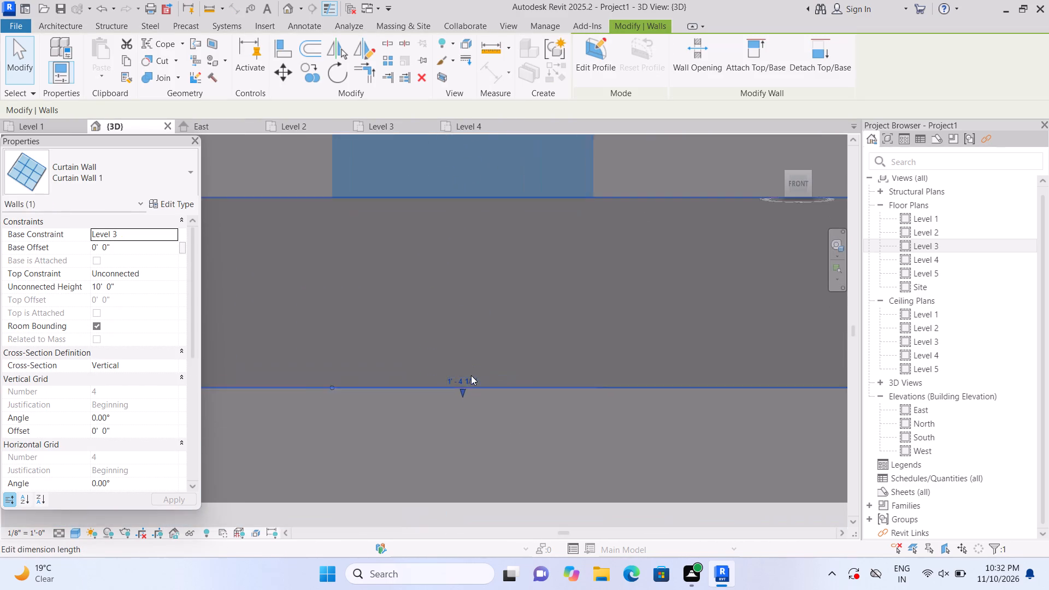
scroll(471, 375, up, 10)
scroll(464, 392, down, 16)
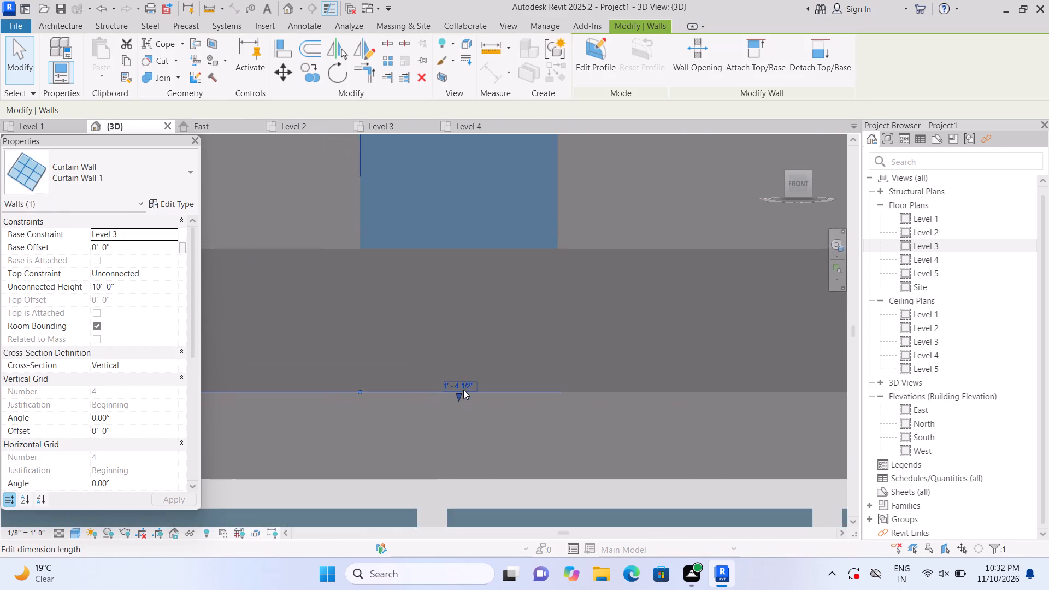
scroll(463, 390, down, 10)
key(Escape)
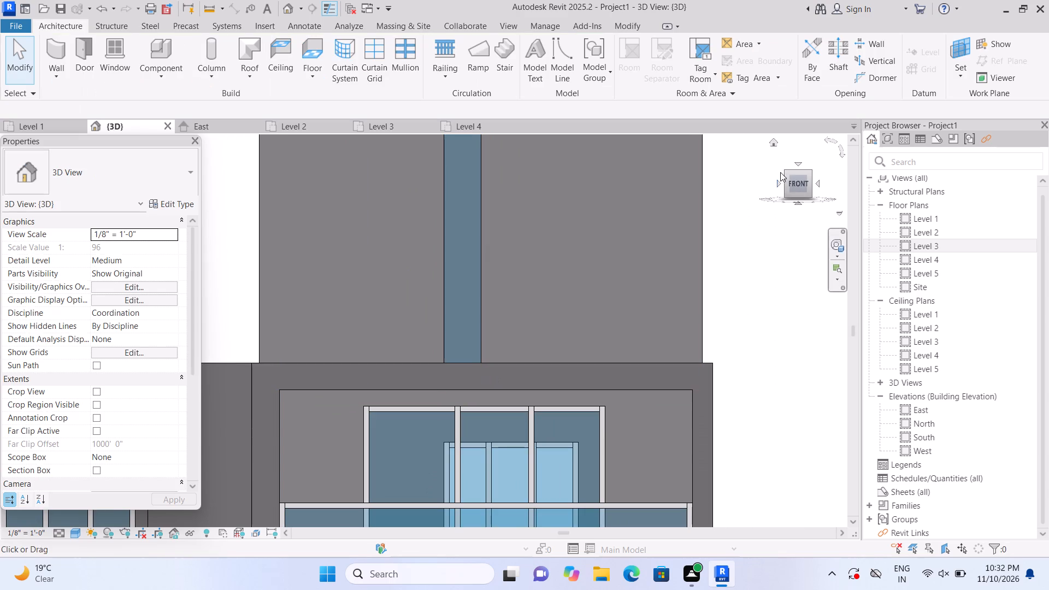
Raise the curtain wall's bottom edge to a base offset of about 1' 9" above Level 3.
click(775, 143)
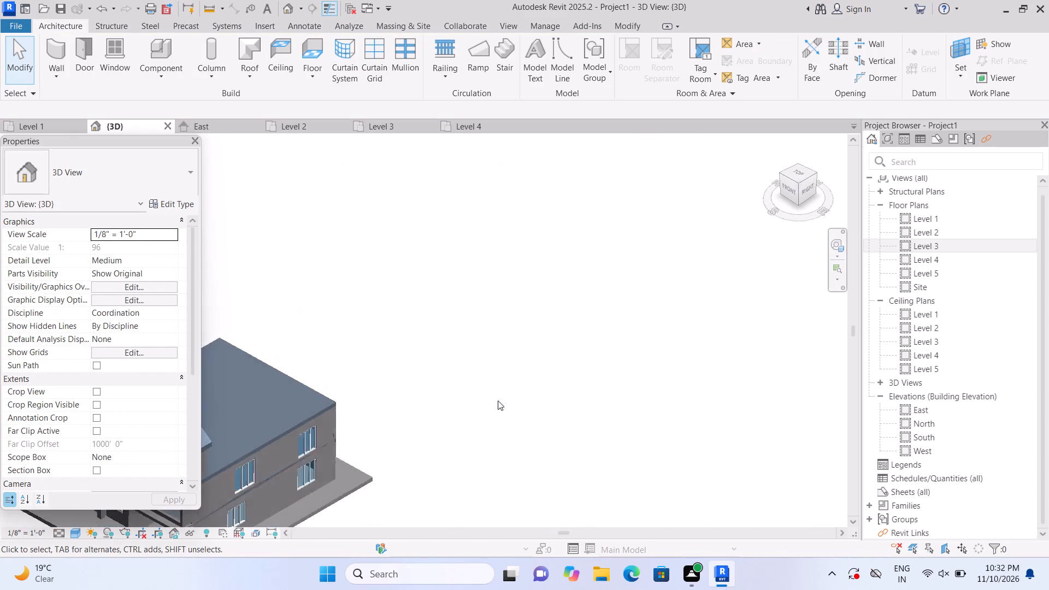
scroll(237, 516, up, 2)
scroll(465, 407, up, 2)
scroll(414, 334, up, 8)
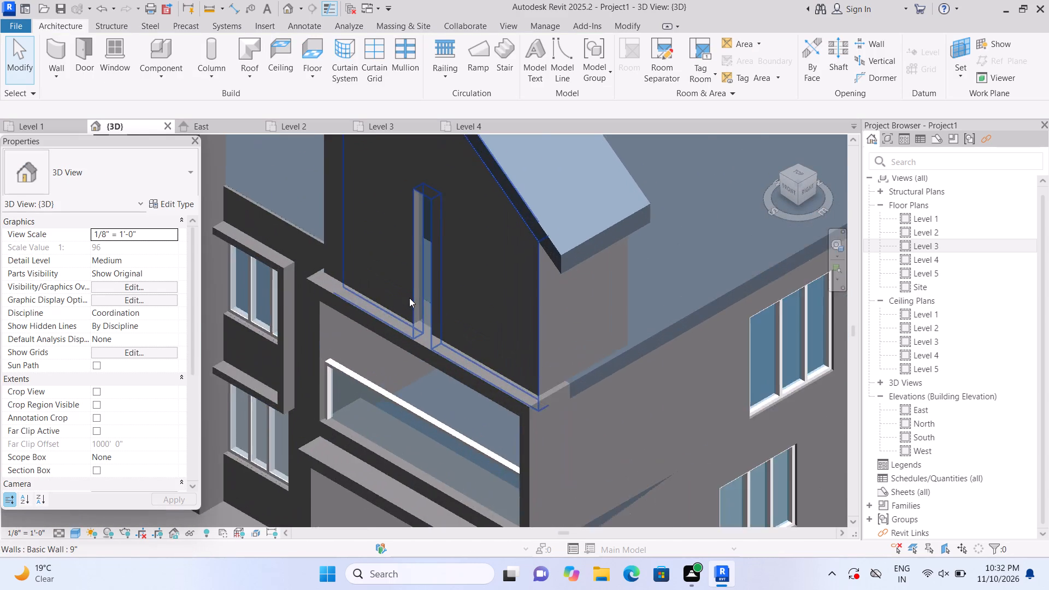
scroll(409, 298, up, 1)
click(415, 292)
scroll(424, 303, up, 6)
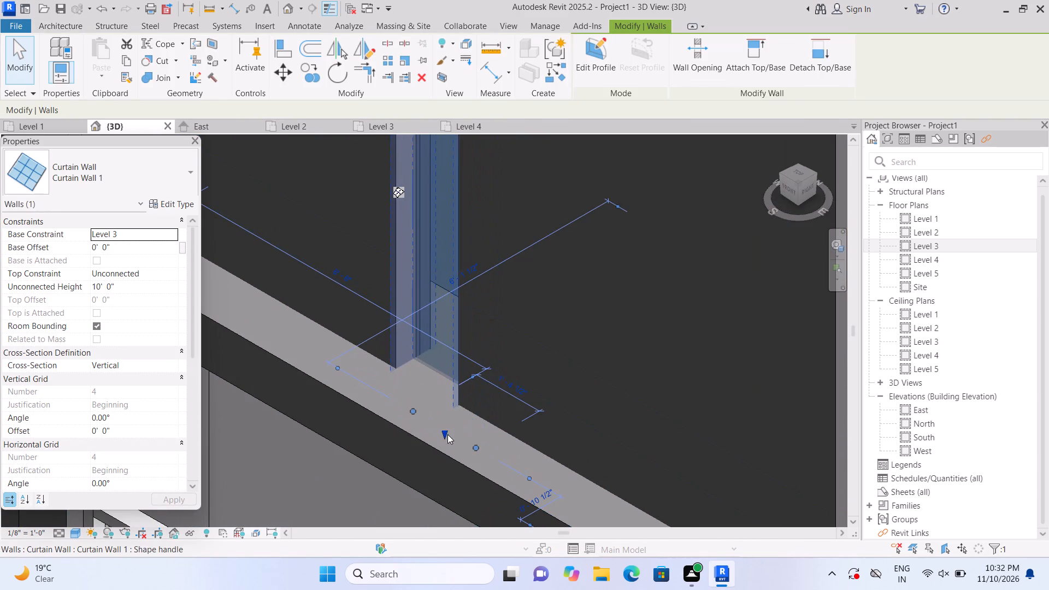
drag(444, 433, 459, 338)
click(459, 338)
scroll(456, 343, down, 3)
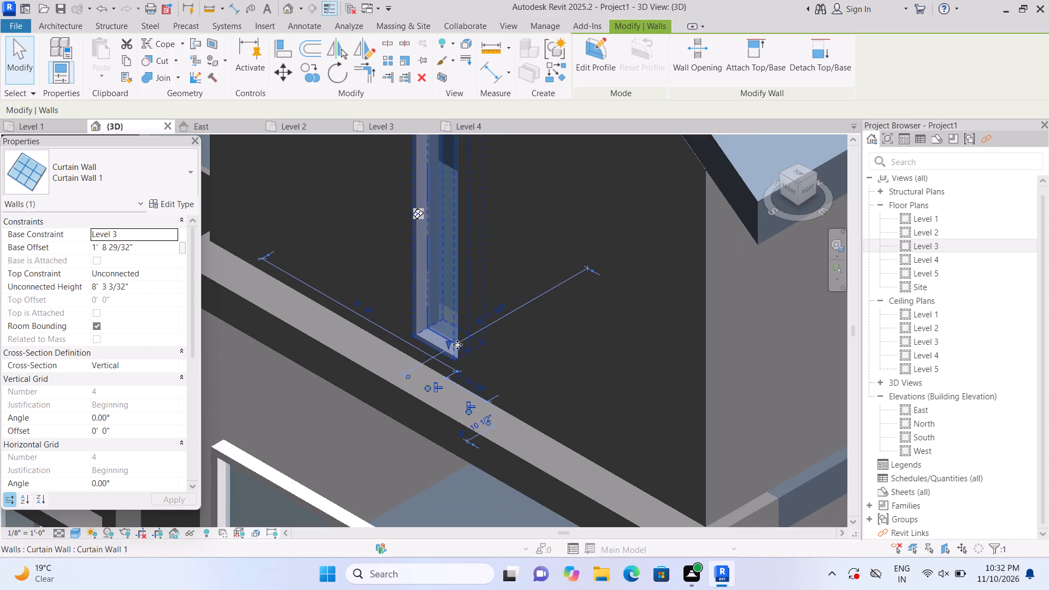
Stretch the top of the curtain wall up toward the gable peak, to an unconnected height of about 13' 10 1/2".
click(789, 187)
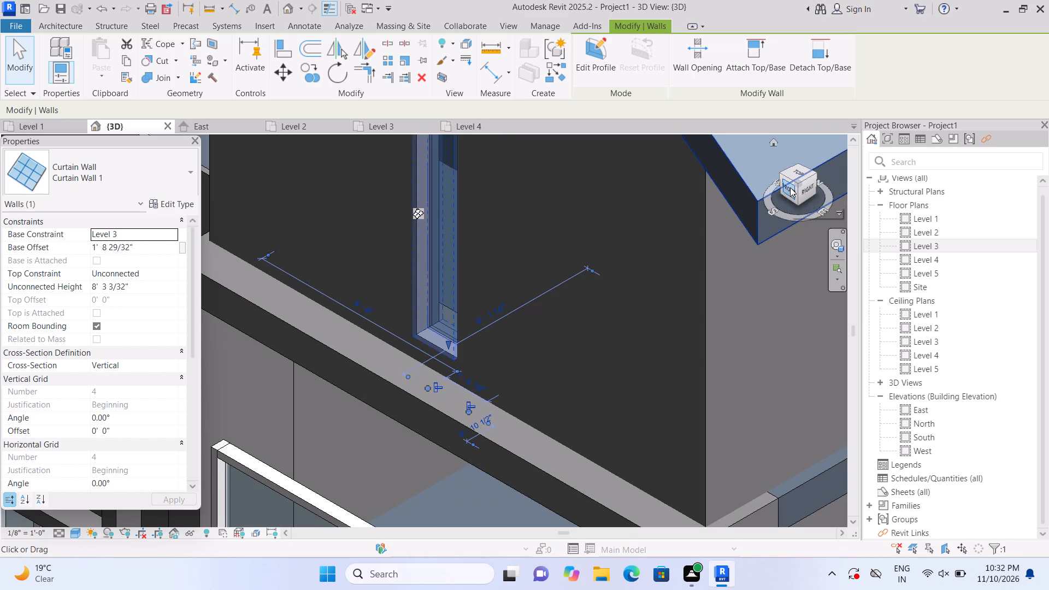
scroll(696, 264, down, 6)
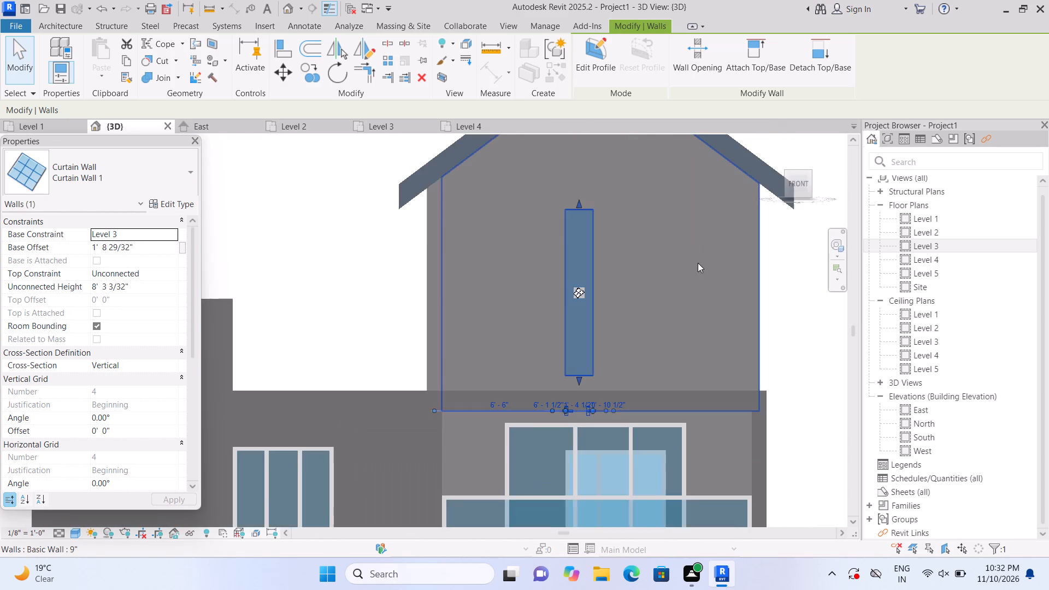
scroll(698, 261, down, 3)
scroll(620, 199, up, 1)
scroll(692, 256, down, 2)
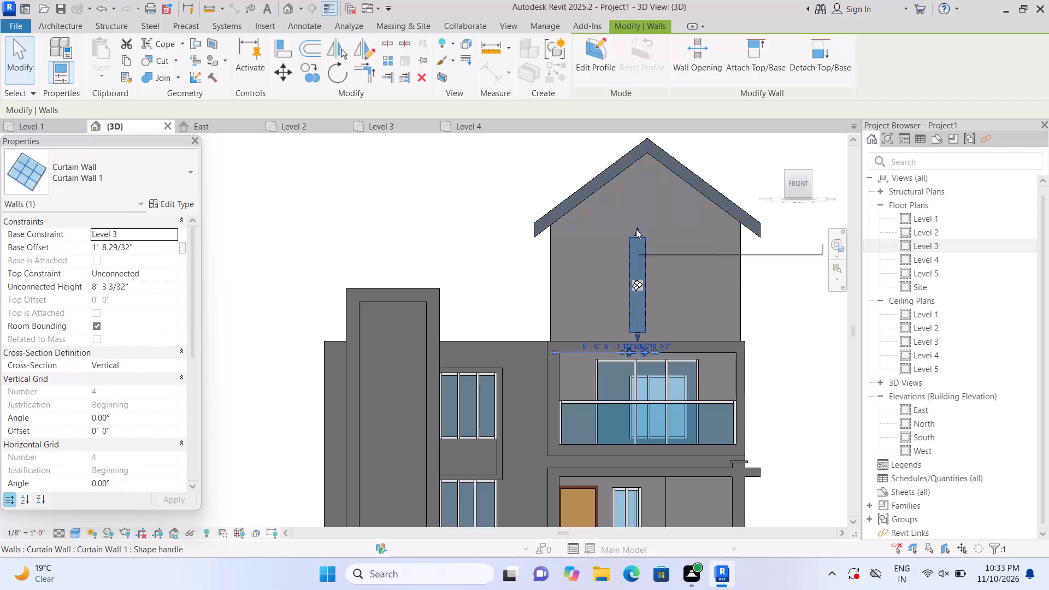
drag(637, 228, 650, 173)
click(650, 173)
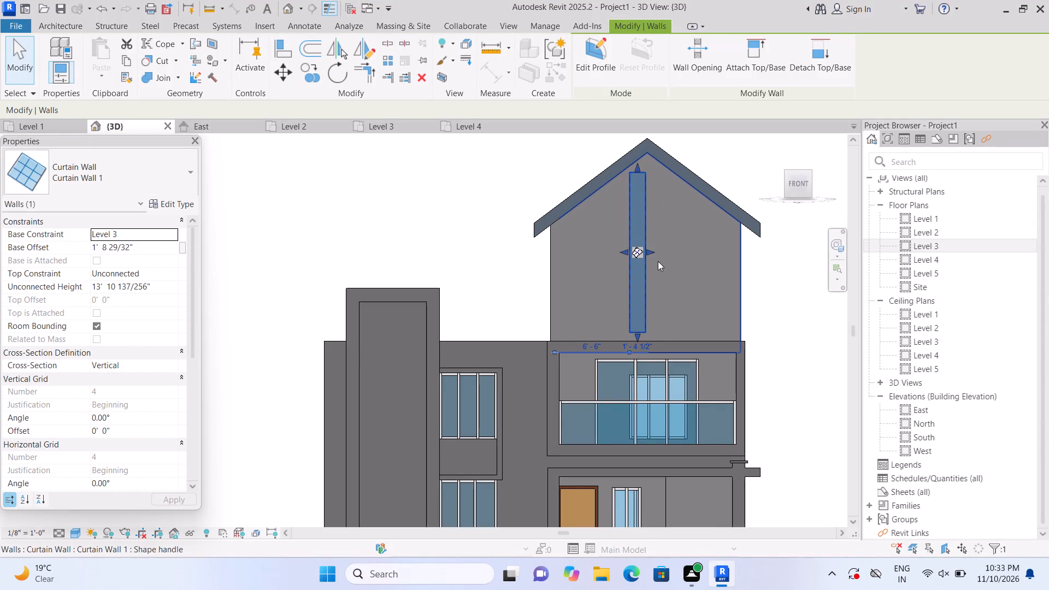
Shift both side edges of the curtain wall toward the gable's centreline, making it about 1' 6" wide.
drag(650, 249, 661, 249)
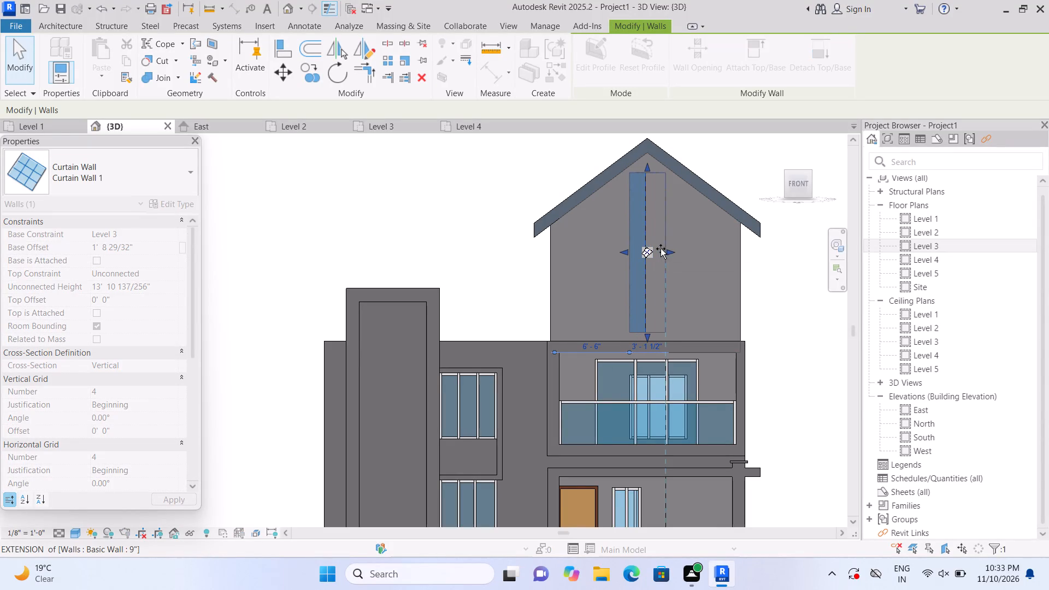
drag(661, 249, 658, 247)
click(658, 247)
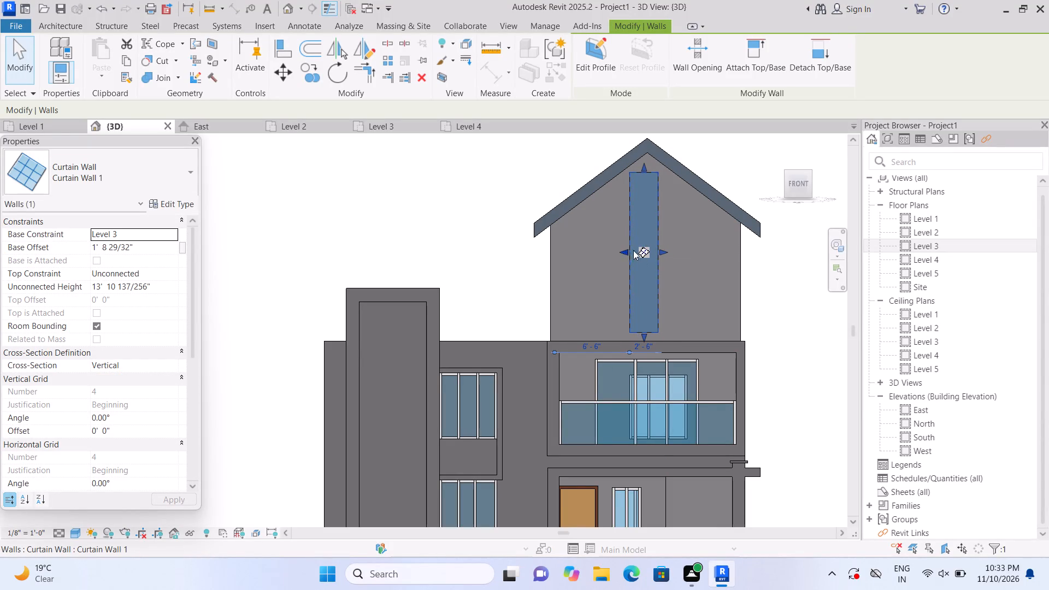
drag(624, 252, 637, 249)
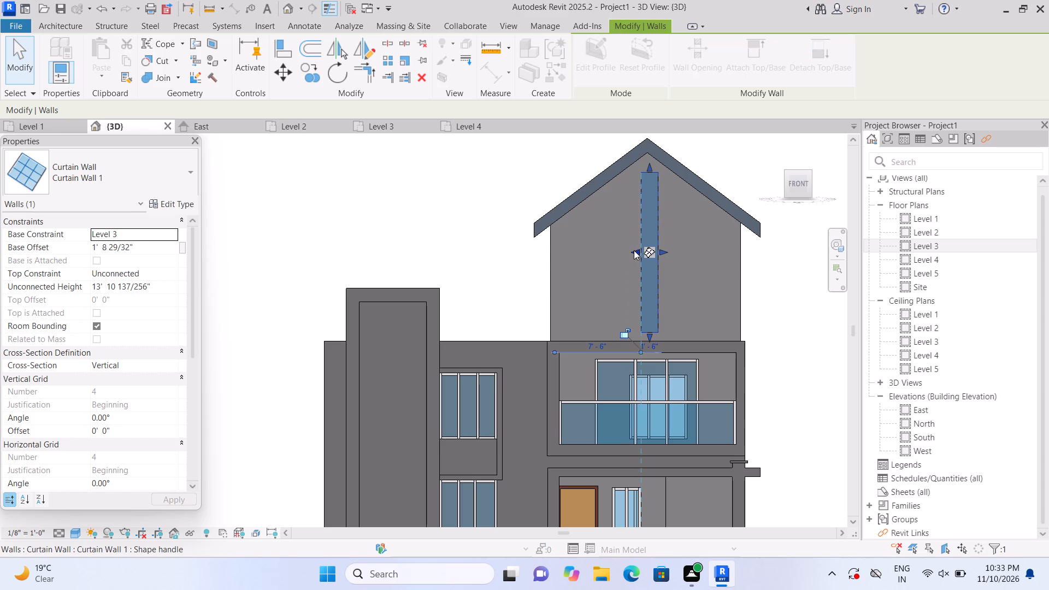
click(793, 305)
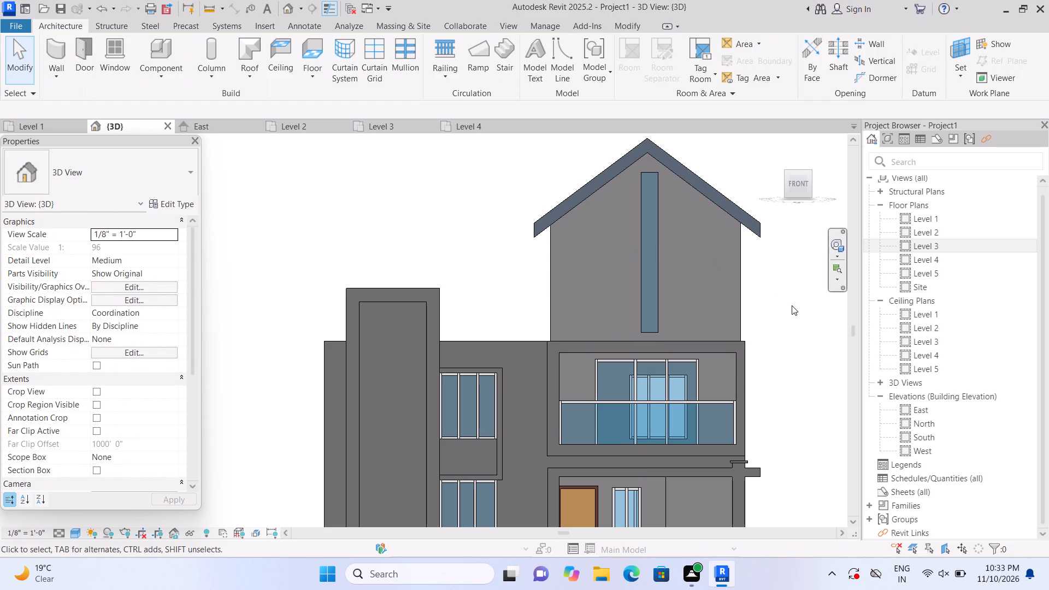
Widen the curtain wall on both sides to about 3' 1 1/2", centred under the gable peak.
click(663, 273)
scroll(658, 270, up, 1)
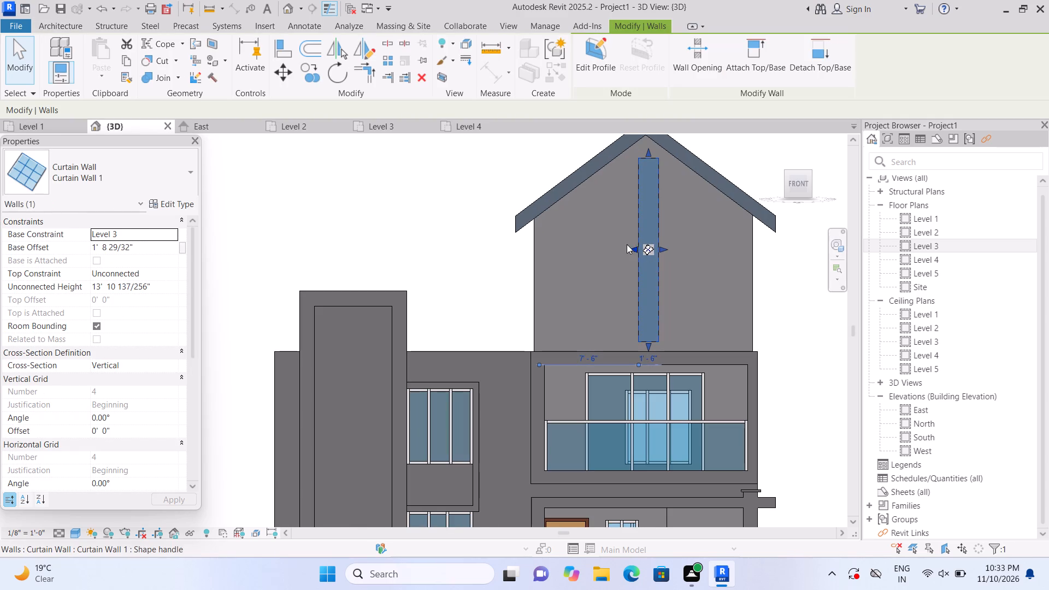
click(633, 248)
click(630, 247)
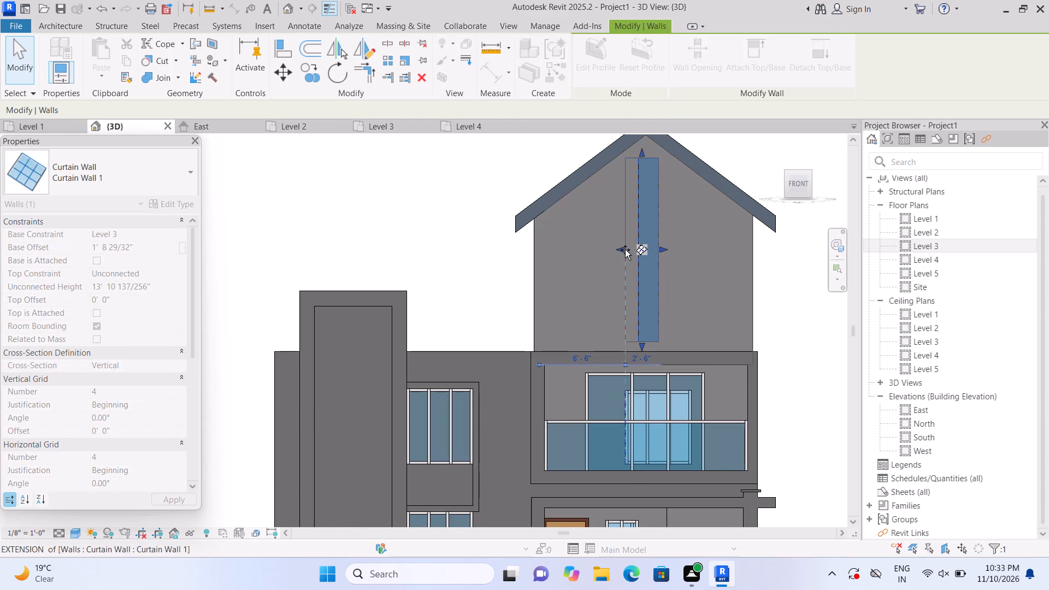
drag(661, 247, 663, 247)
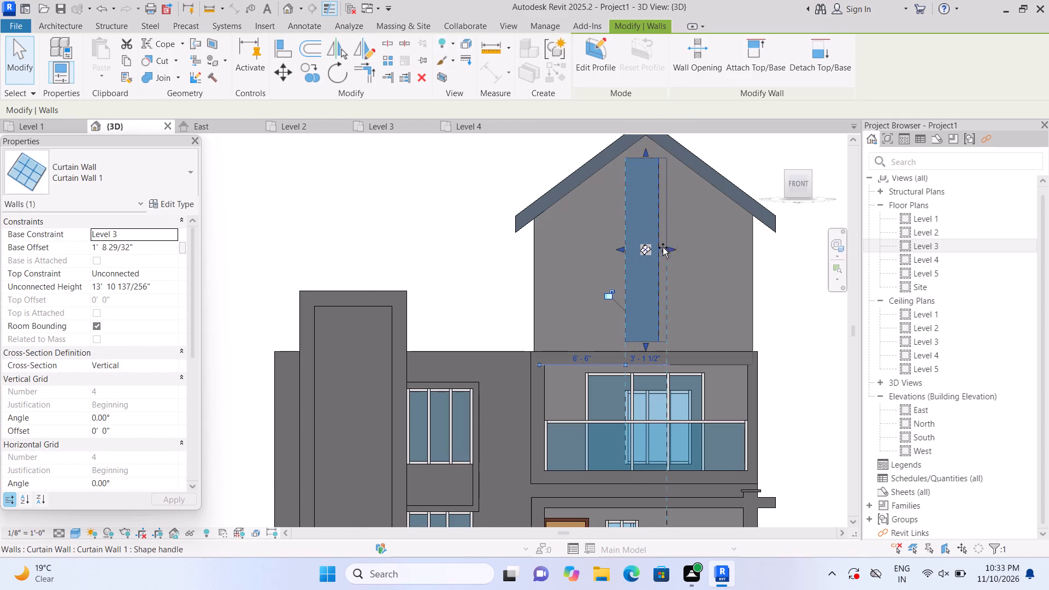
drag(663, 247, 670, 247)
click(772, 305)
scroll(771, 306, down, 2)
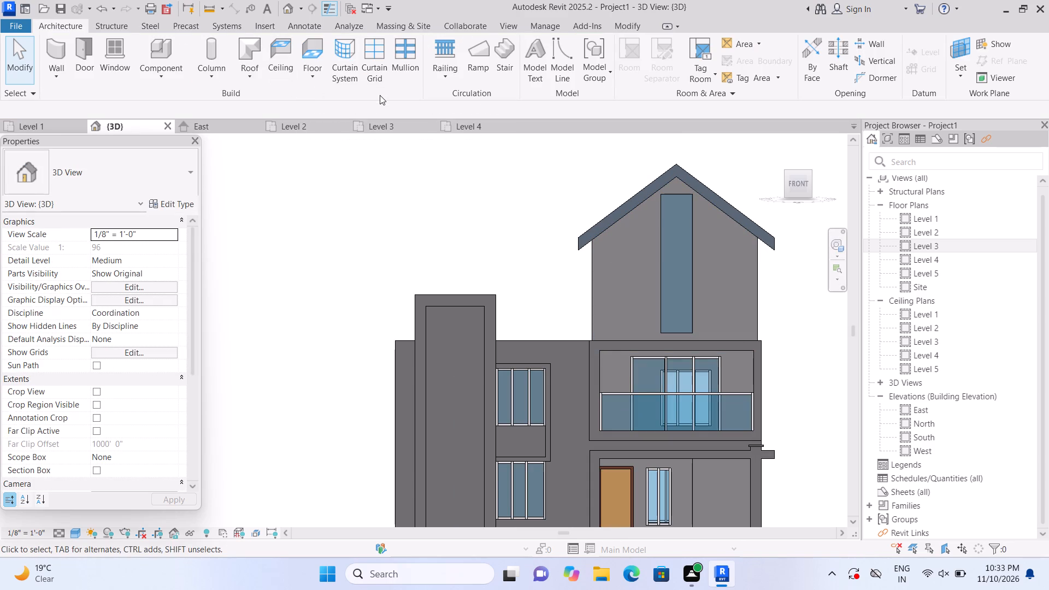
Place 2.5" x 5" rectangular mullions along all four edges of the tall gable curtain wall.
click(395, 69)
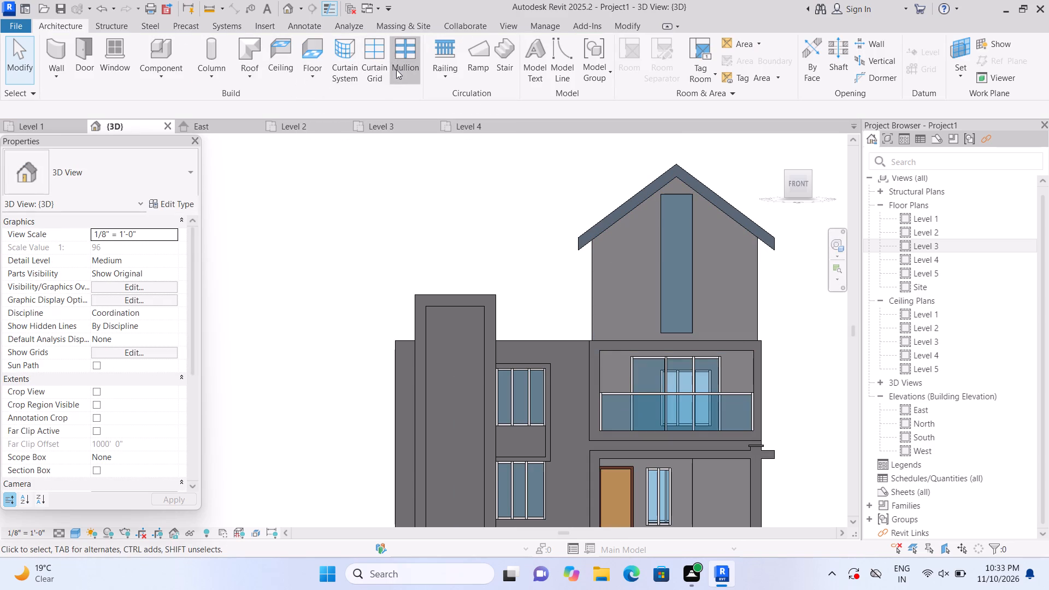
click(677, 194)
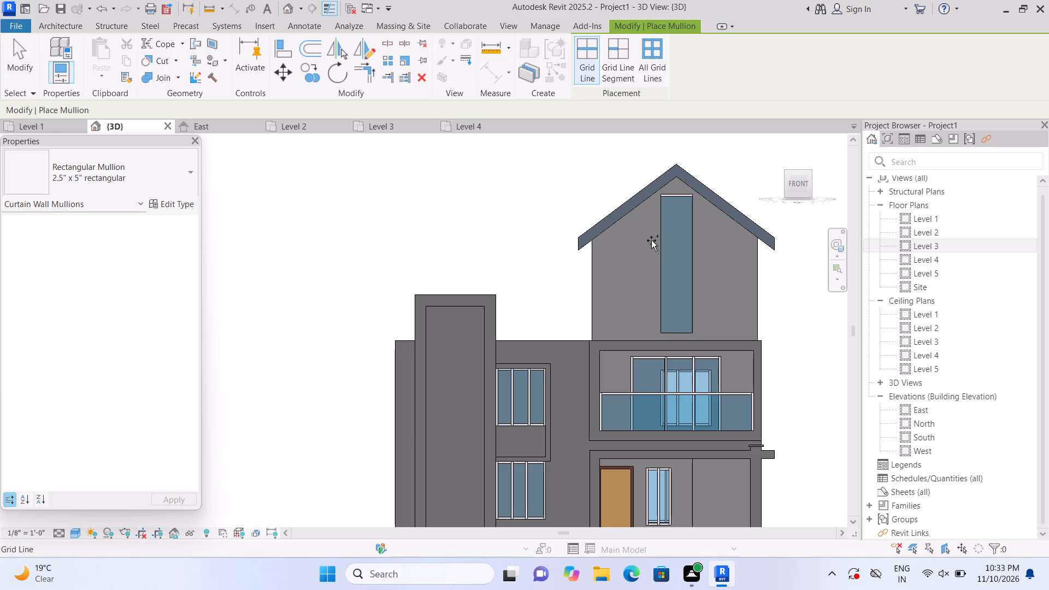
click(661, 235)
click(692, 234)
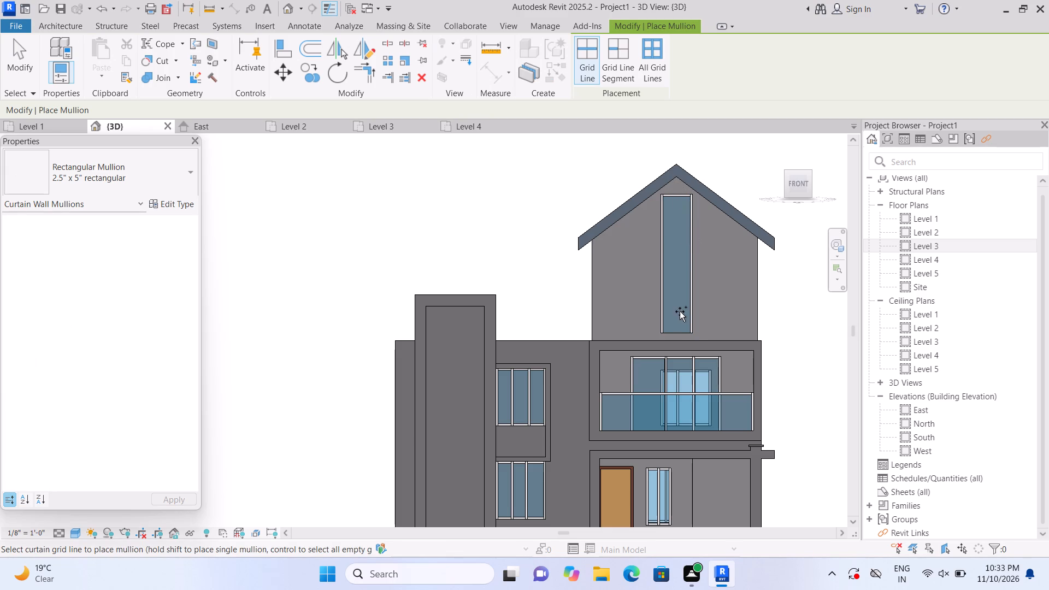
click(679, 326)
key(Escape)
Examine the house from the front, corner and side, focusing on the area between the tall frame and the gabled enclosure.
scroll(558, 228, down, 3)
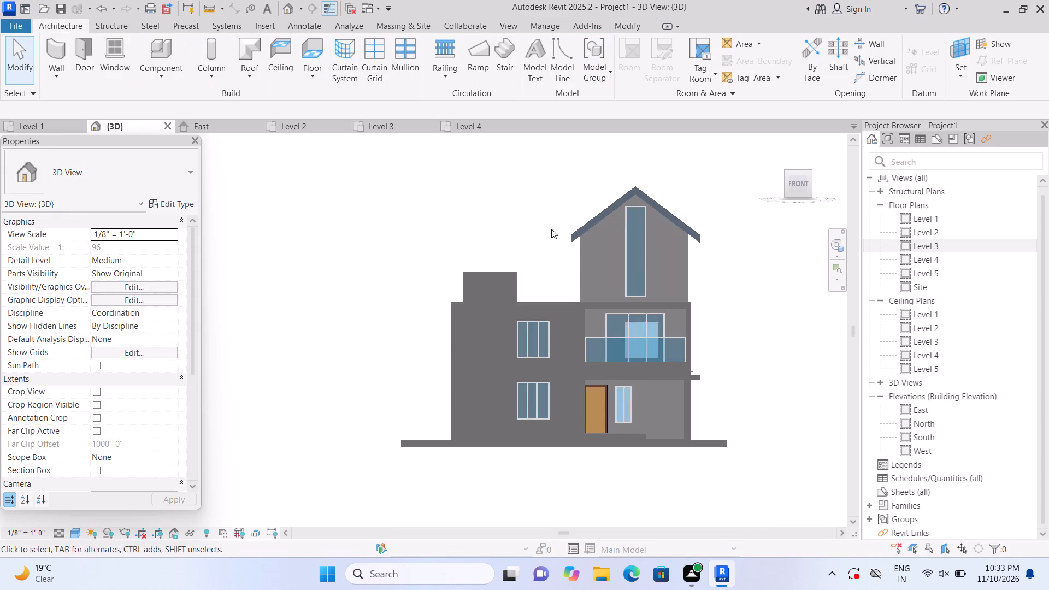
click(774, 140)
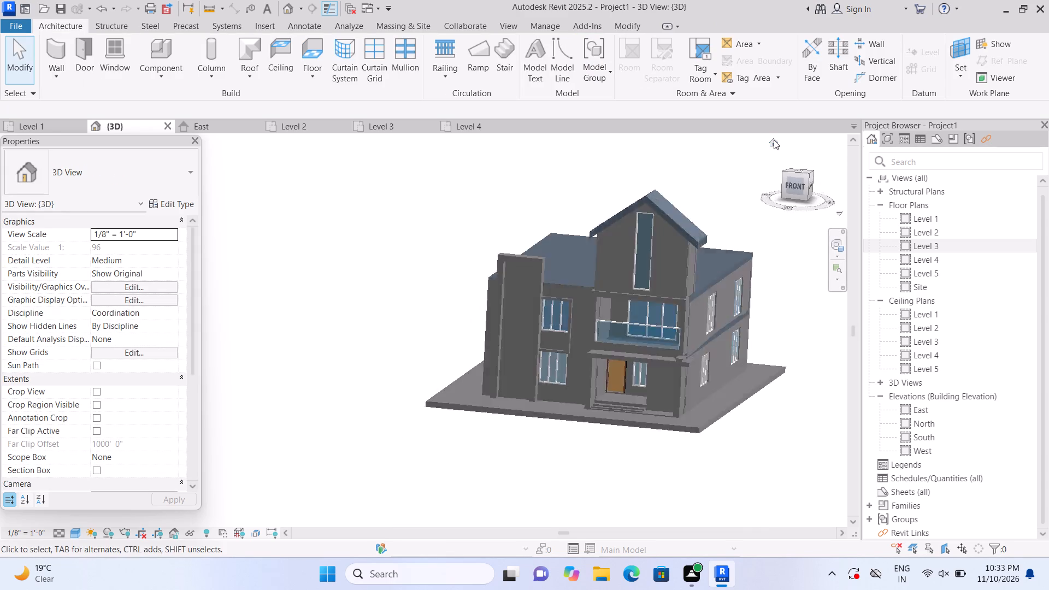
scroll(166, 482, up, 6)
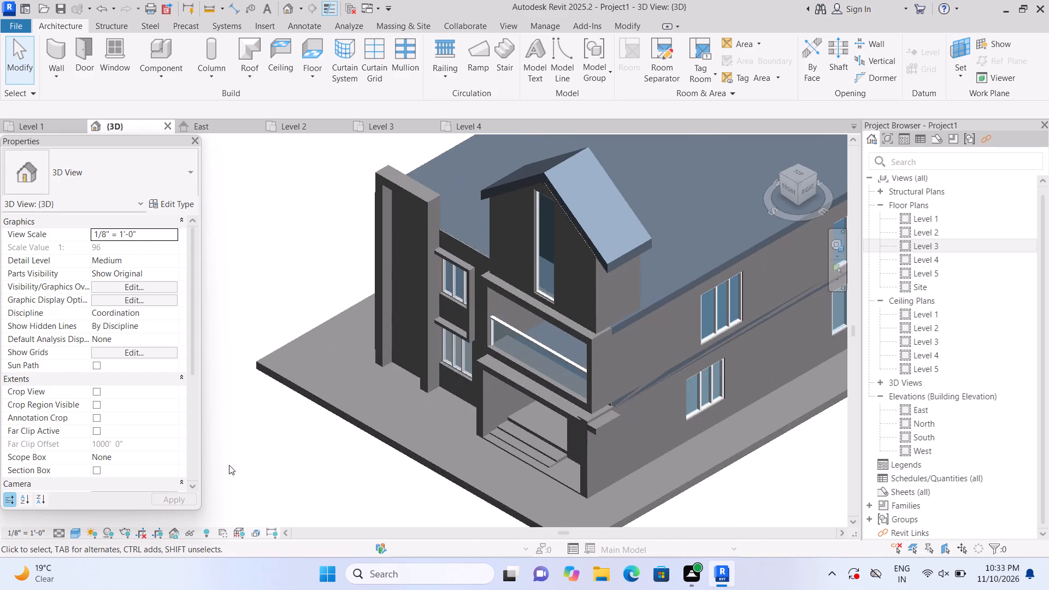
scroll(228, 464, down, 1)
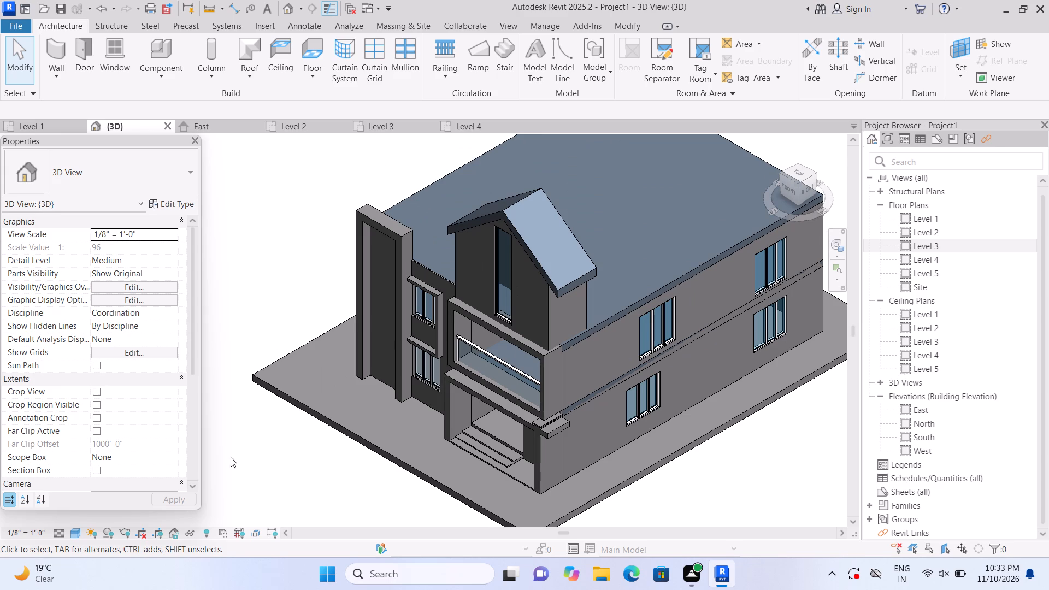
scroll(260, 433, down, 1)
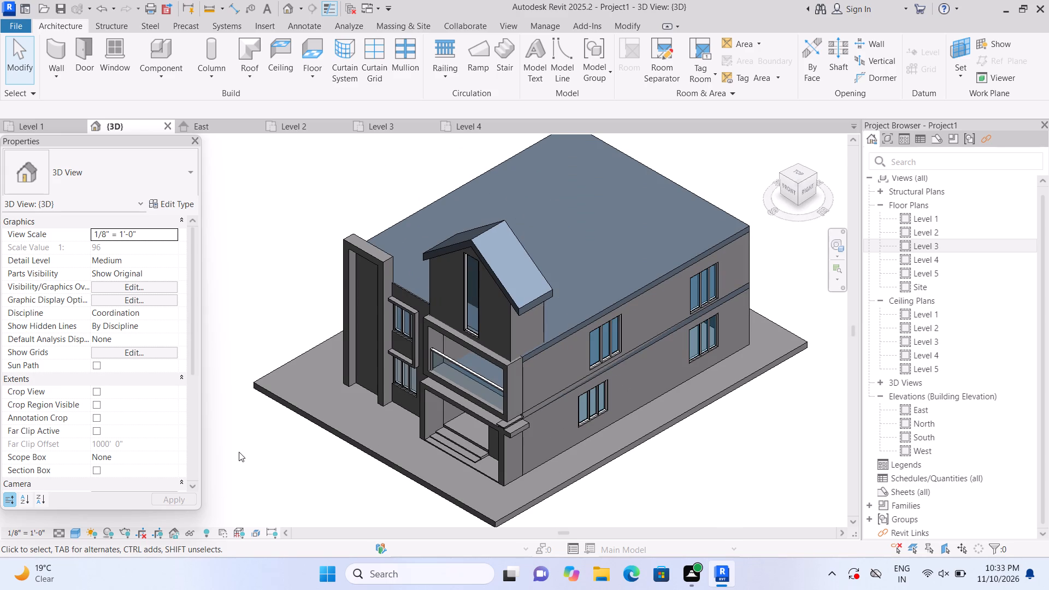
shift+middle_drag(299, 500, 307, 503)
shift+middle_drag(337, 483, 290, 449)
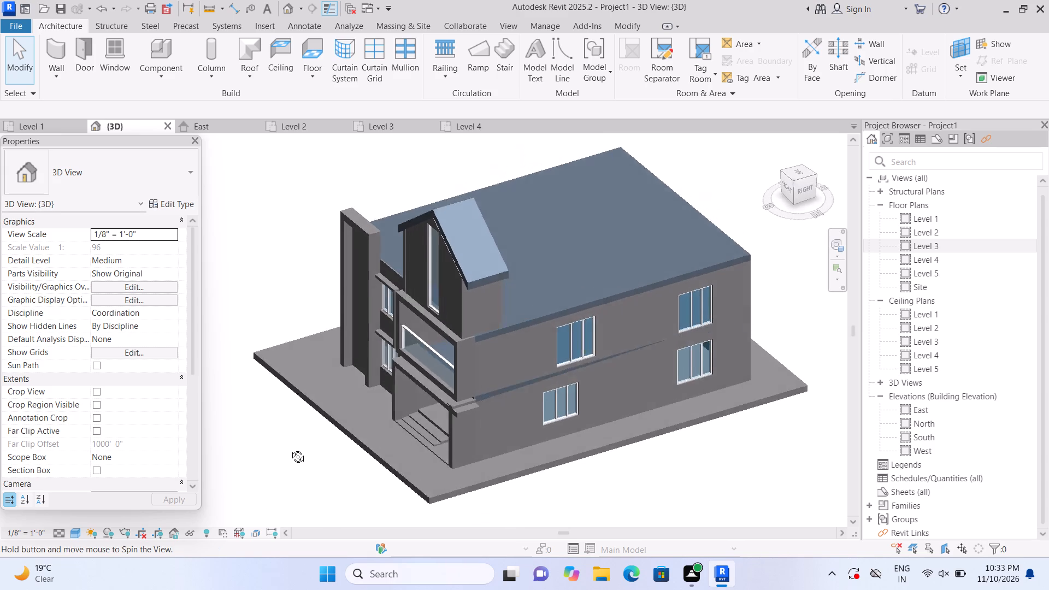
shift+middle_drag(290, 449, 277, 442)
shift+scroll(283, 442, up, 1)
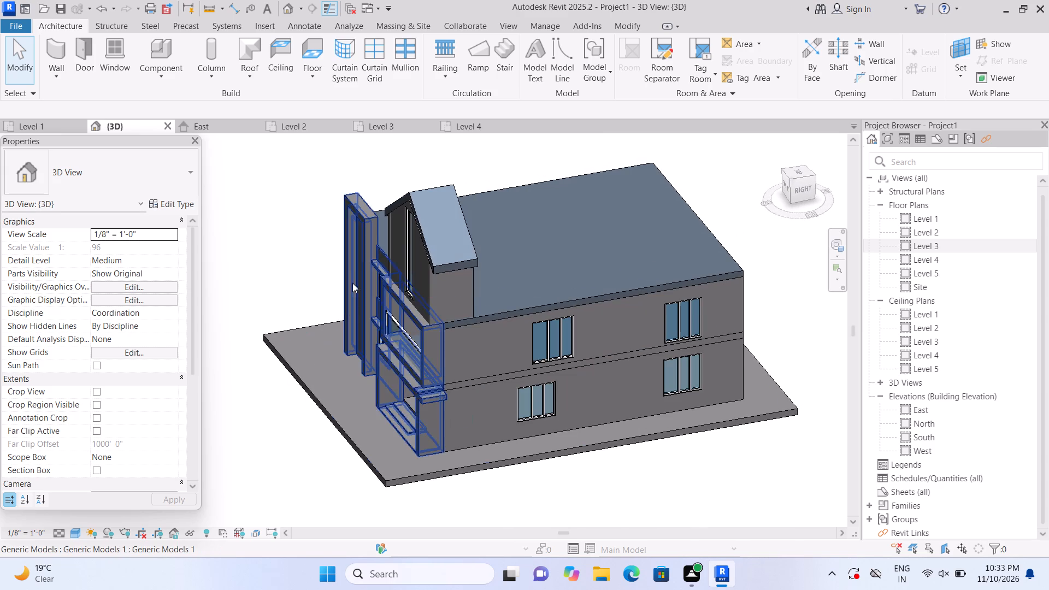
scroll(357, 260, up, 6)
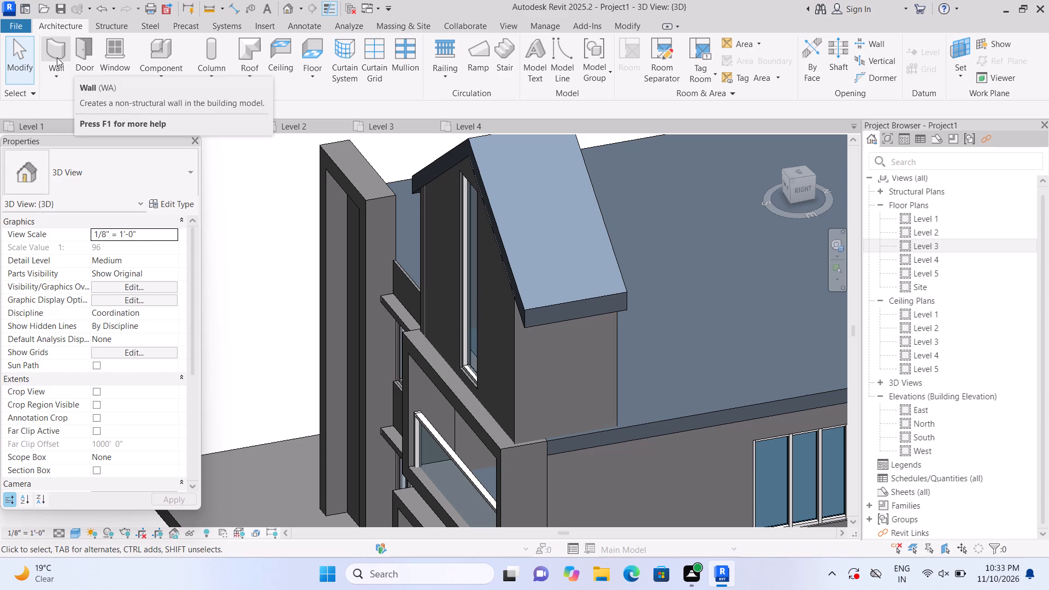
Start a new in-place component in the Generic Models category.
click(209, 79)
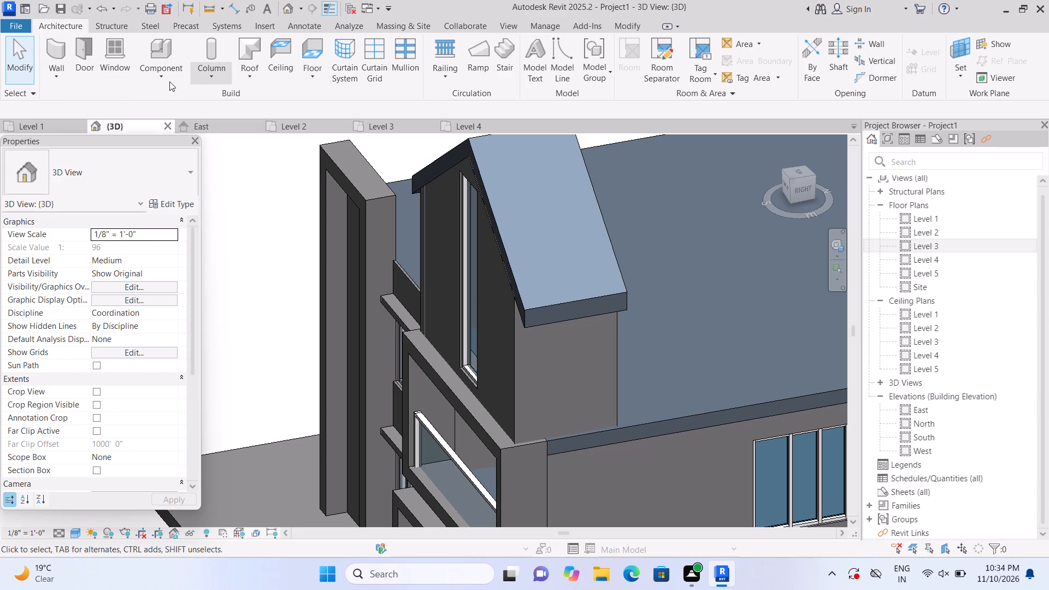
click(167, 78)
click(182, 127)
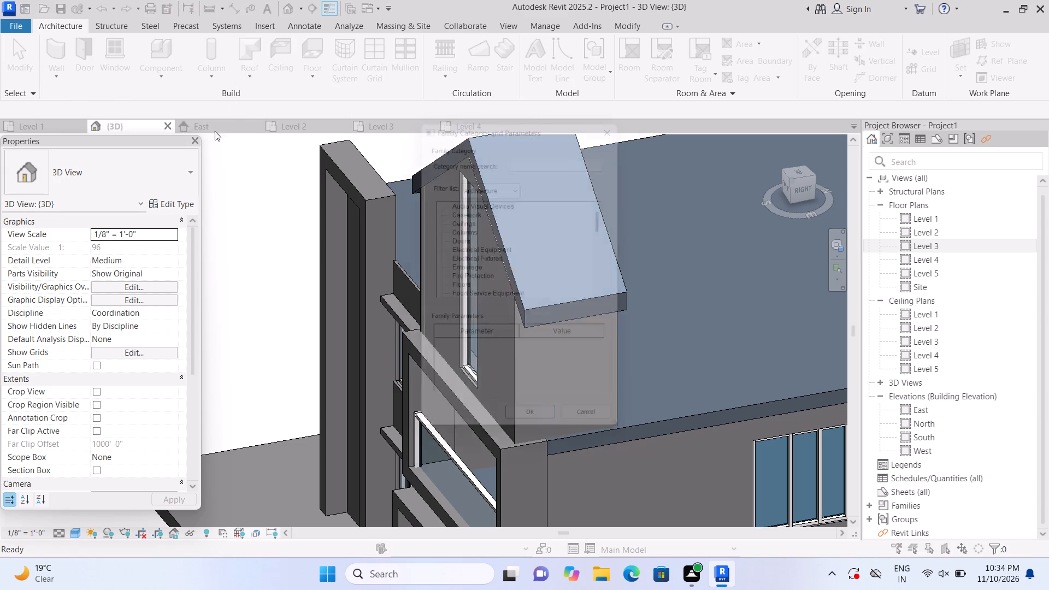
scroll(463, 239, down, 5)
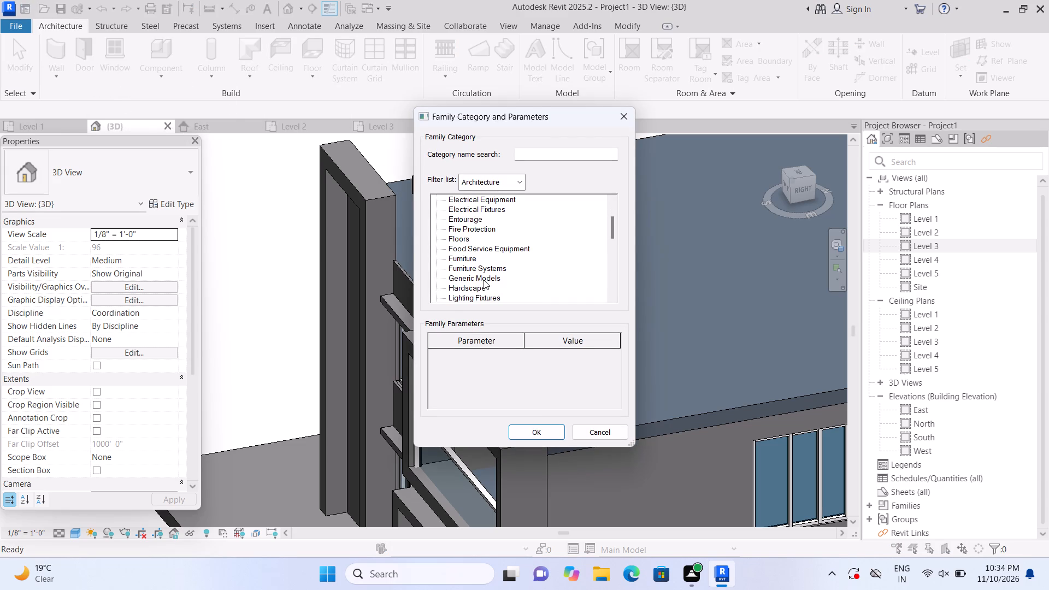
click(483, 276)
click(547, 432)
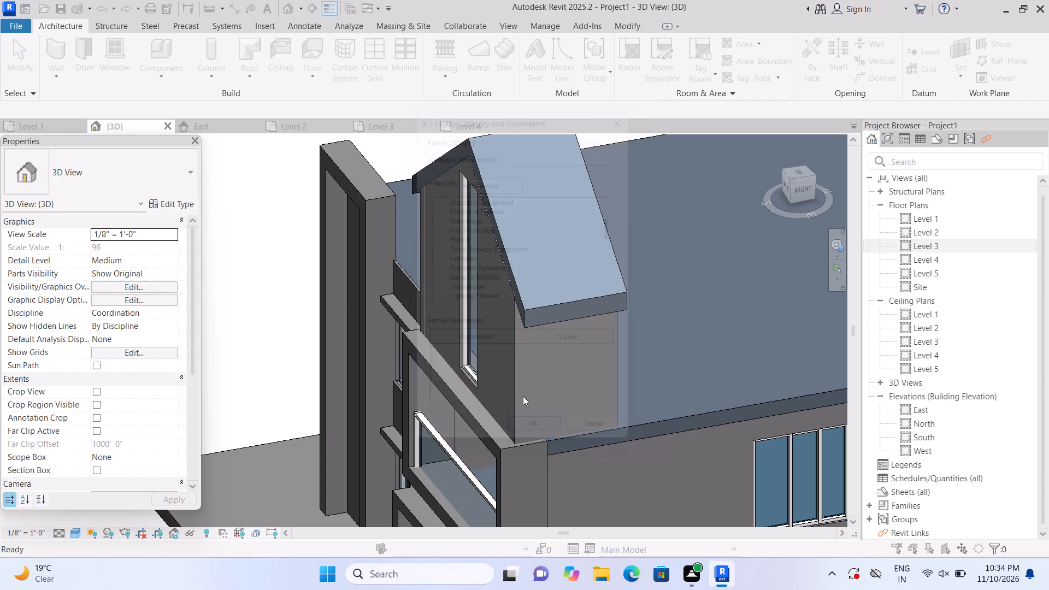
click(540, 306)
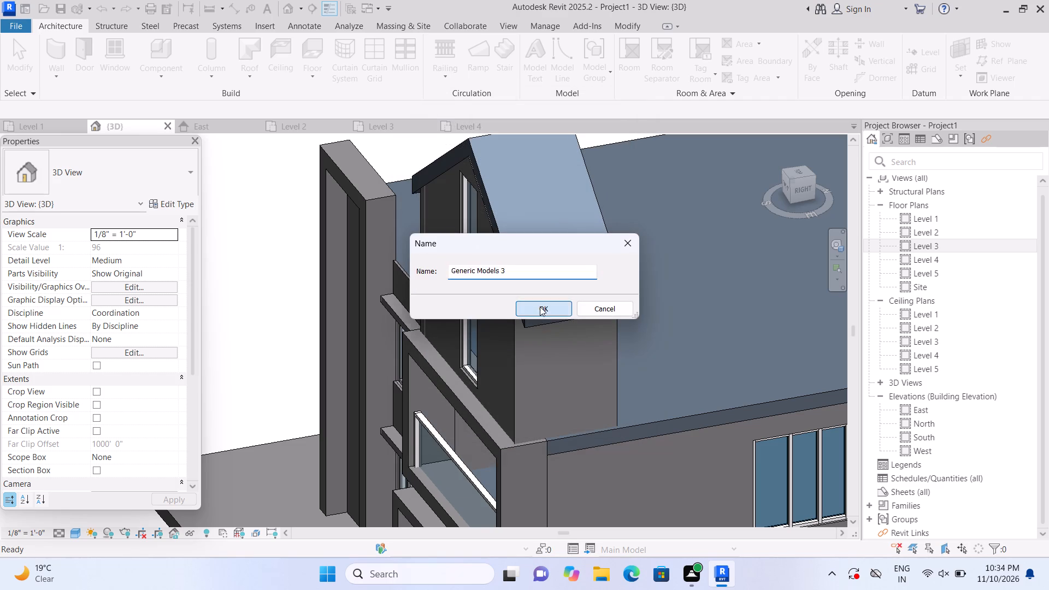
Begin an extrusion with its work plane on the side face of the tall frame facing the gabled enclosure.
click(115, 73)
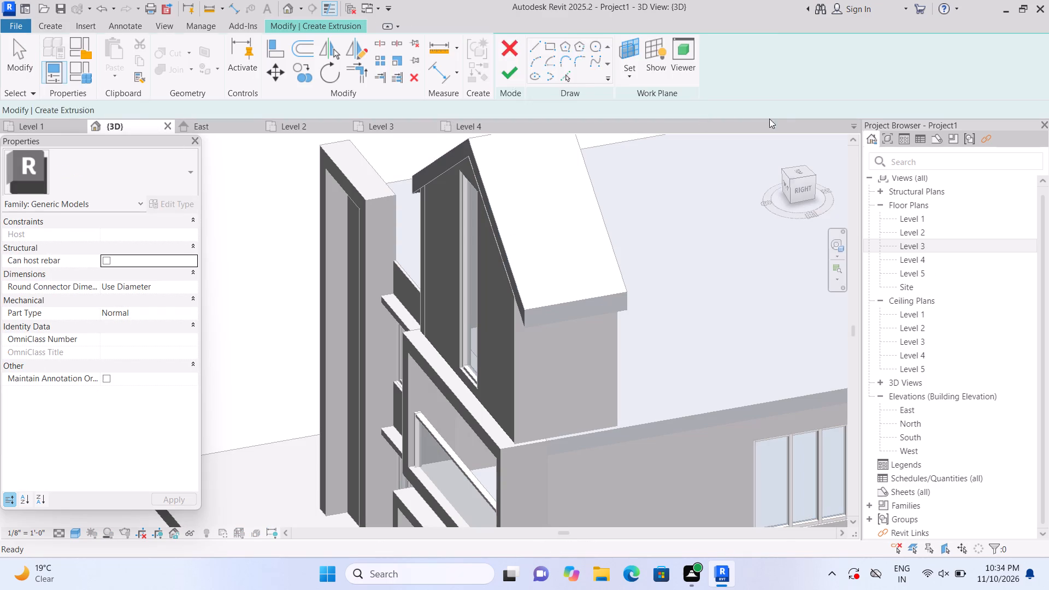
click(702, 81)
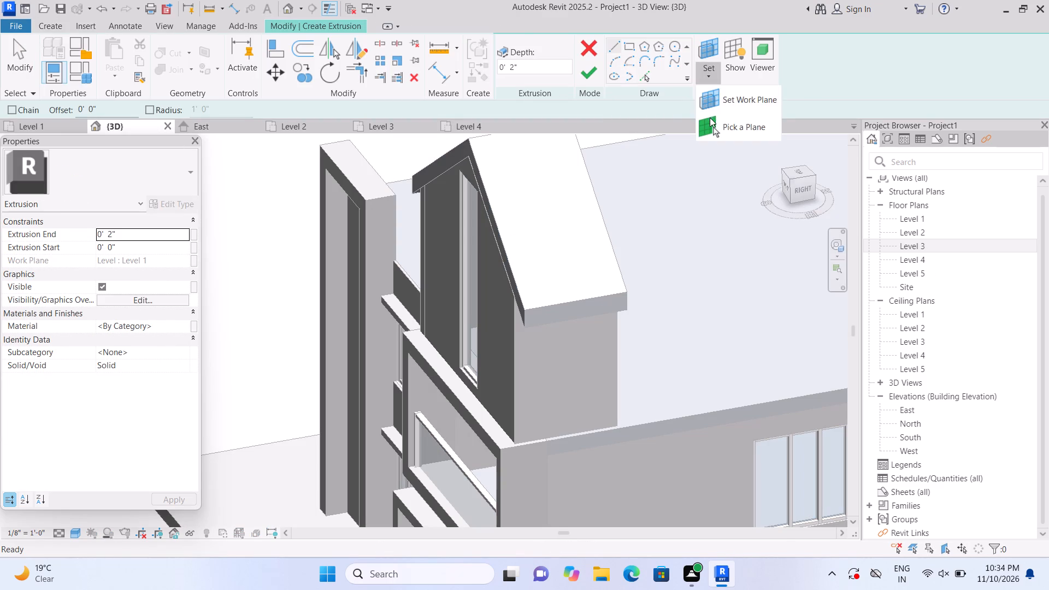
click(710, 117)
scroll(509, 246, up, 2)
click(347, 232)
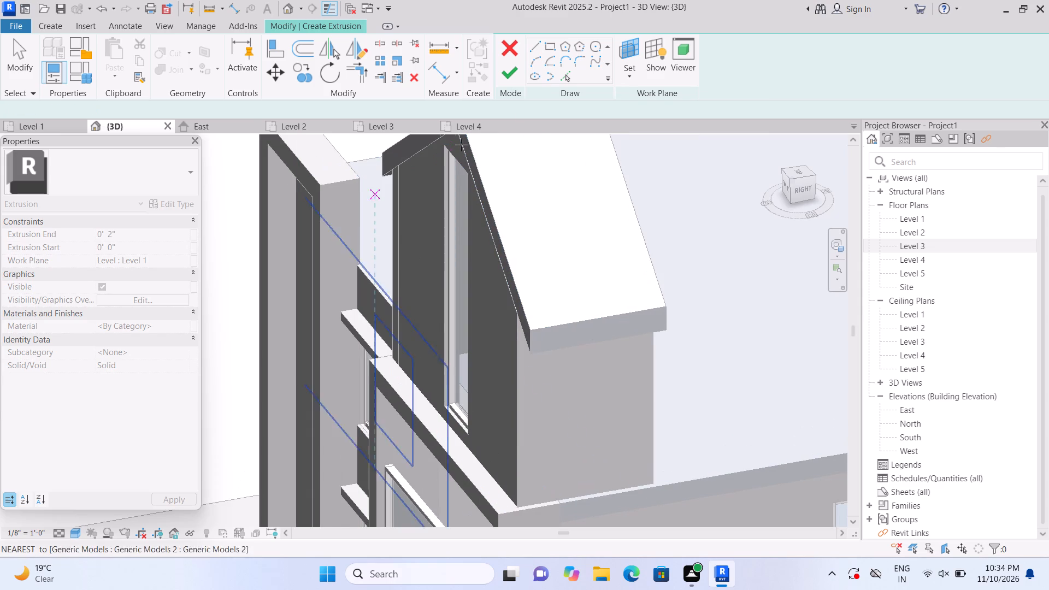
Sketch four evenly stacked rectangles about 3" wide near the top outer edge of the frame's side face and extrude them 2".
click(627, 48)
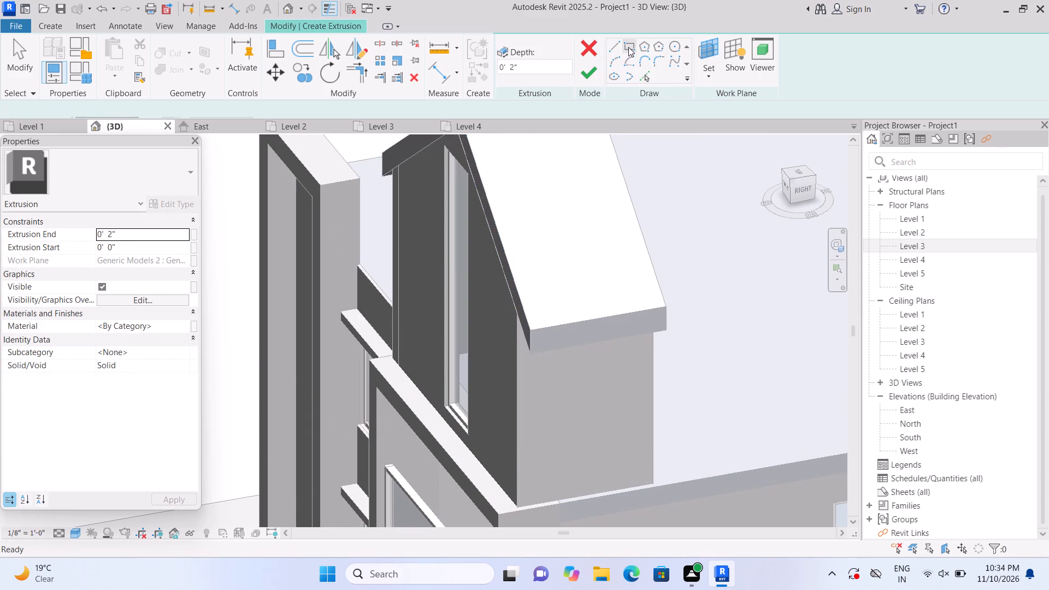
scroll(482, 220, up, 1)
scroll(400, 205, up, 1)
scroll(333, 198, up, 1)
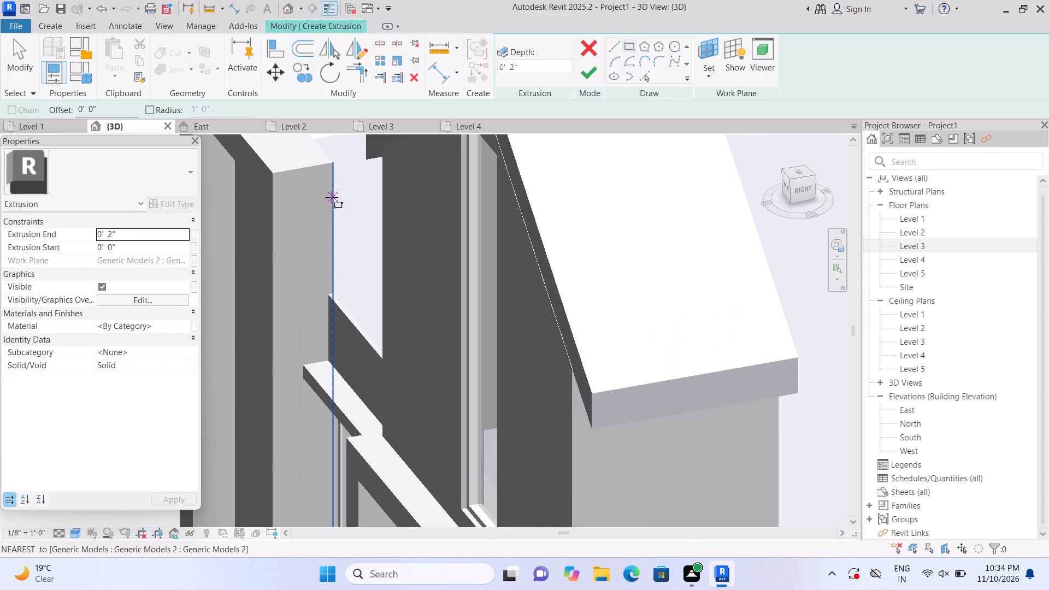
scroll(332, 197, up, 1)
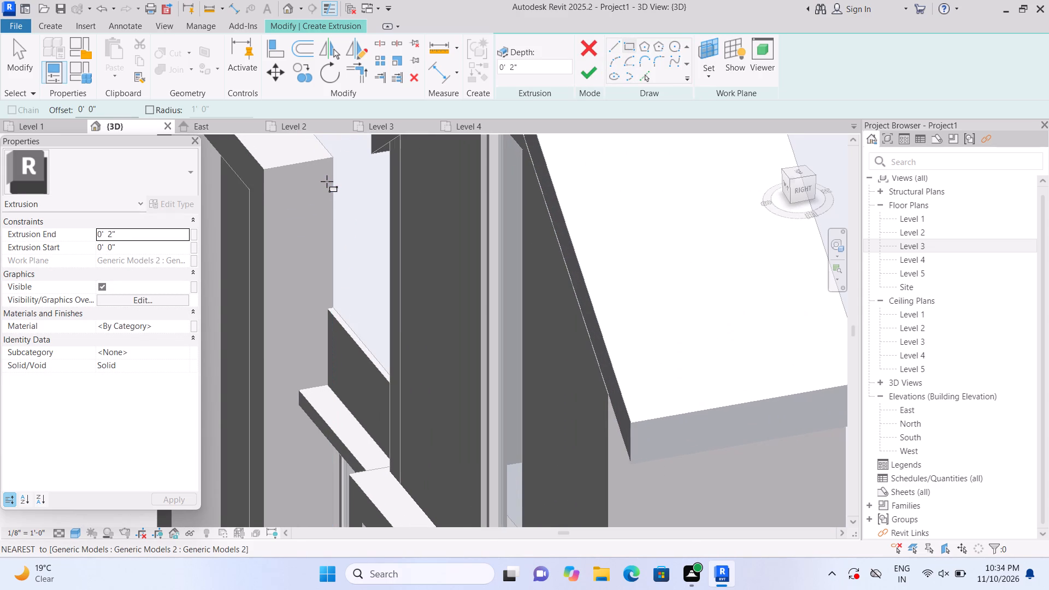
click(327, 178)
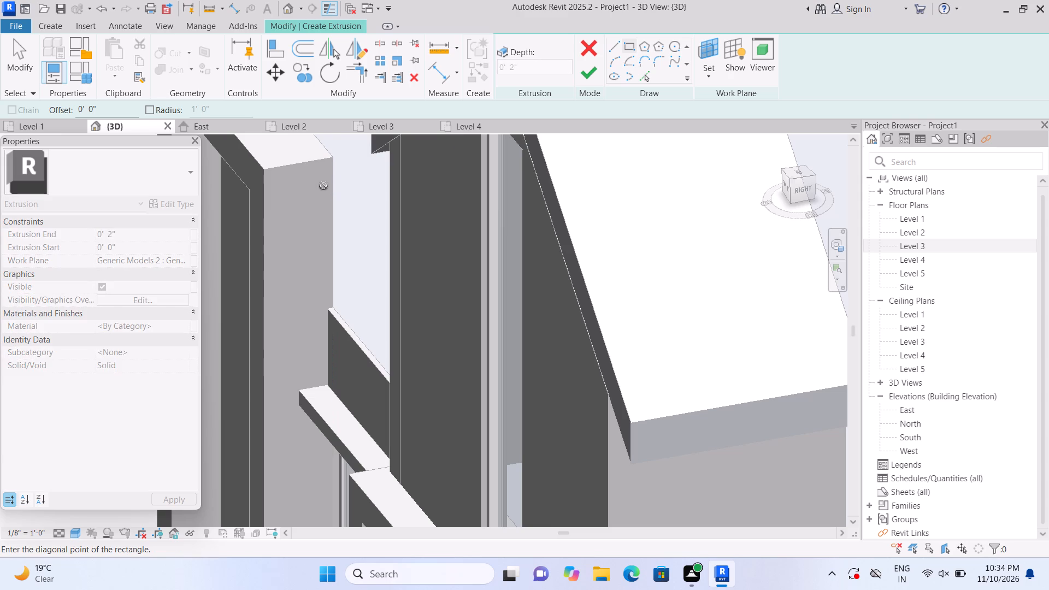
click(319, 196)
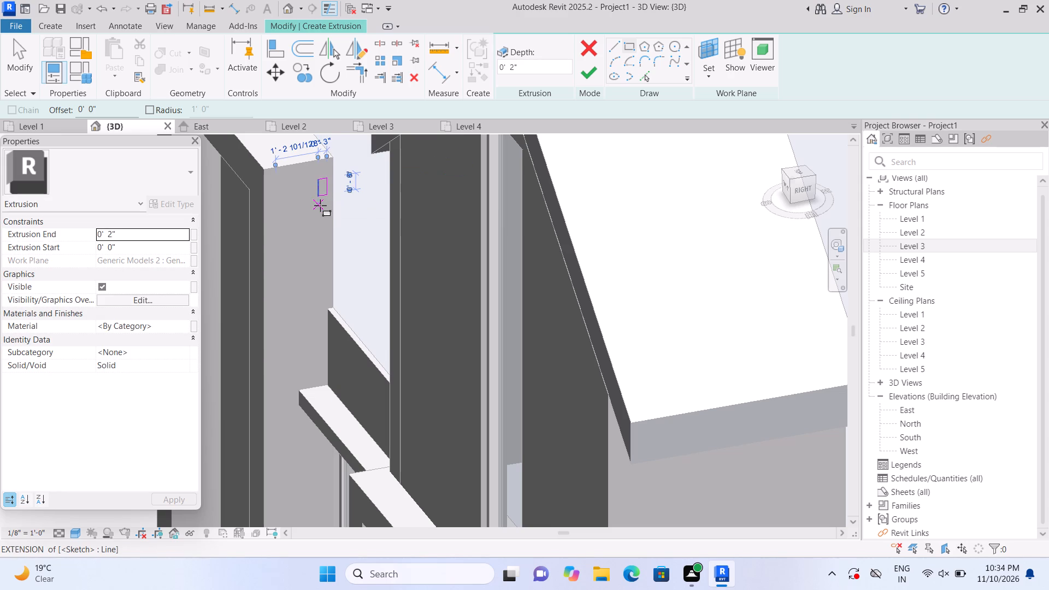
click(320, 214)
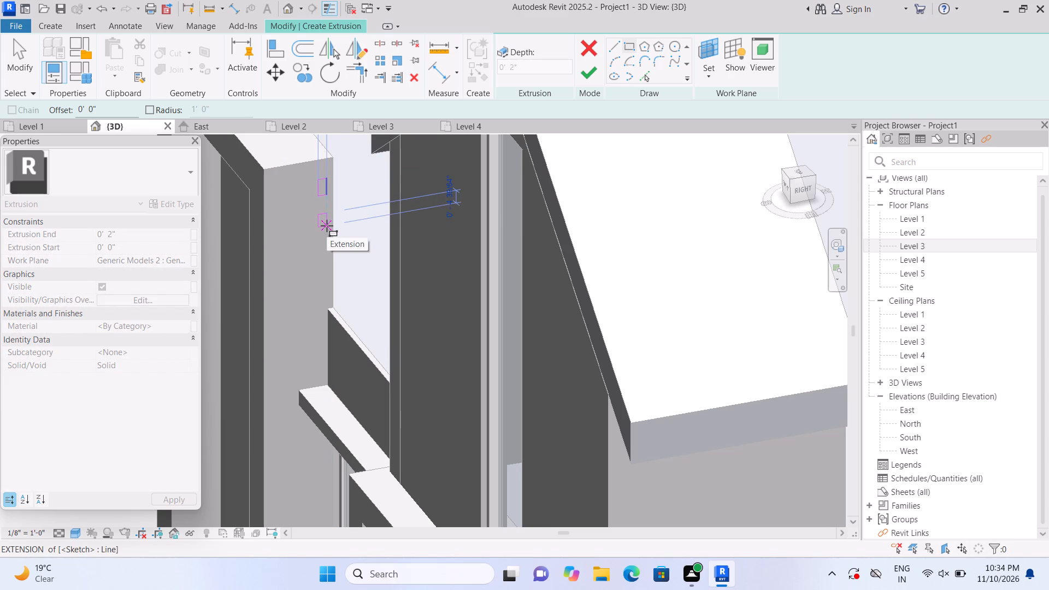
click(327, 228)
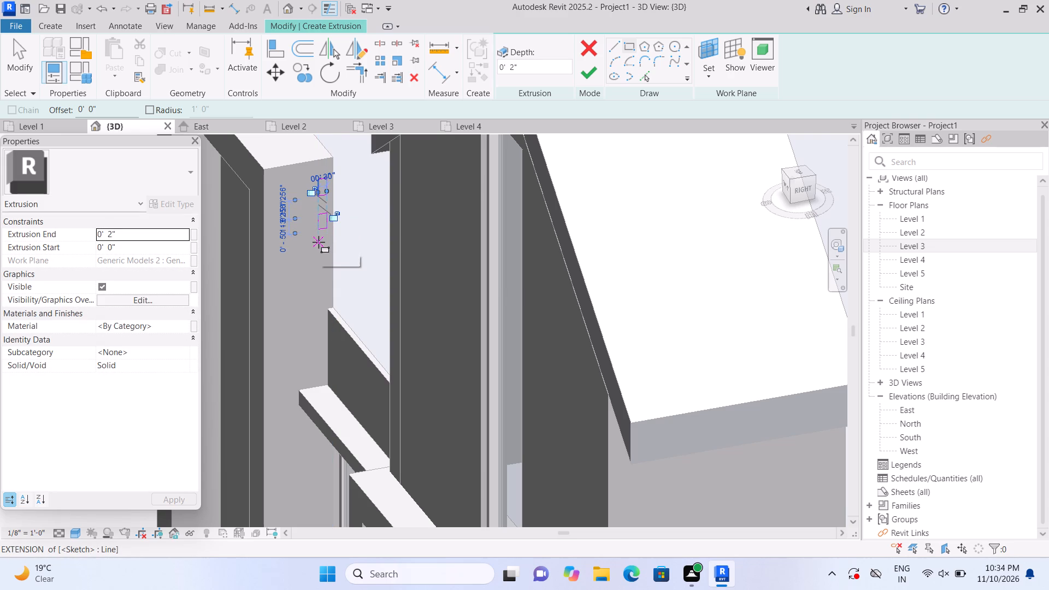
click(322, 247)
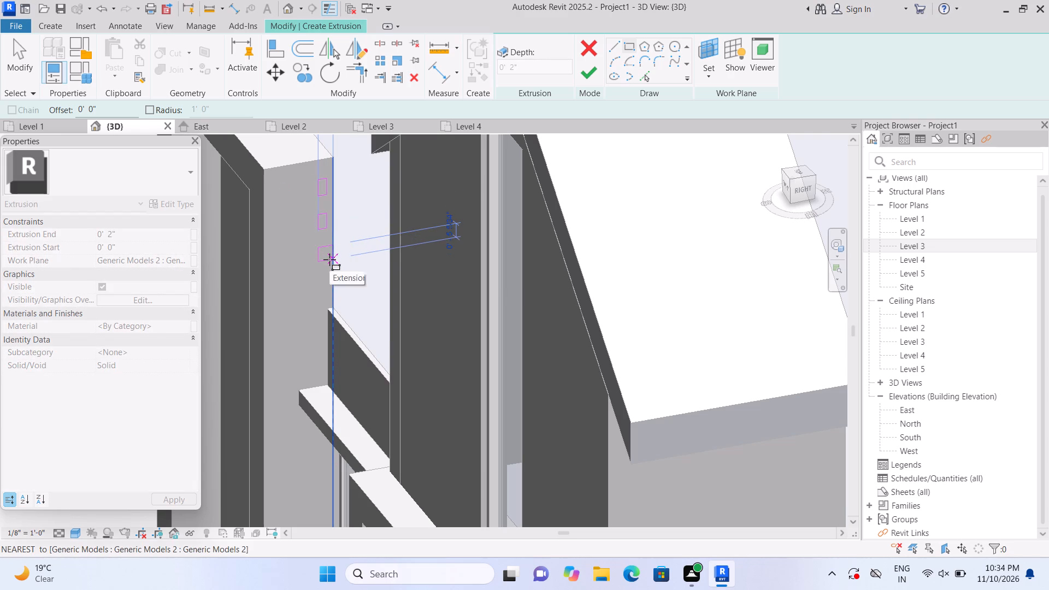
click(327, 261)
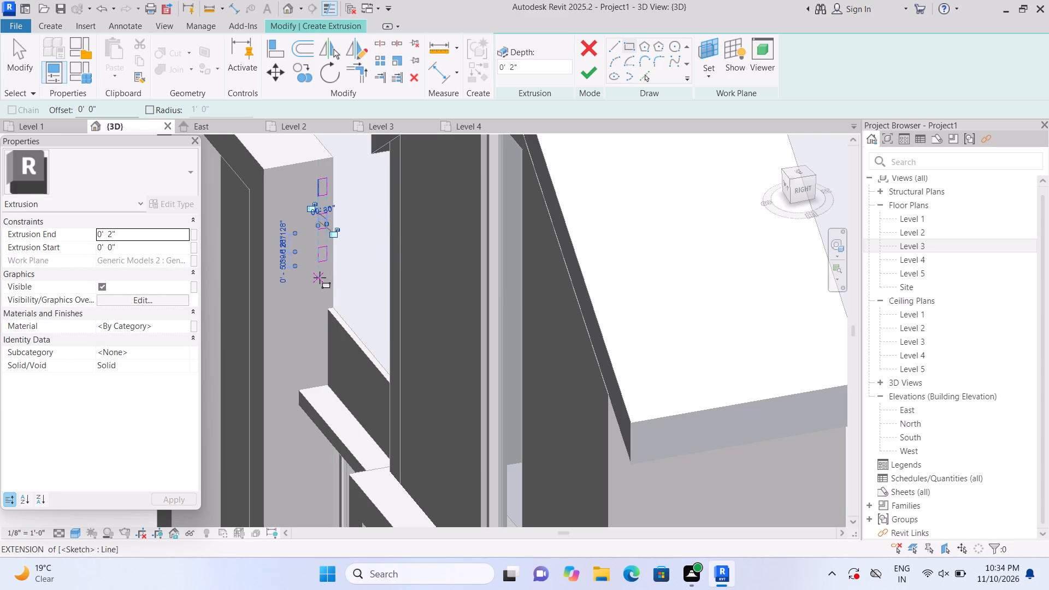
click(320, 278)
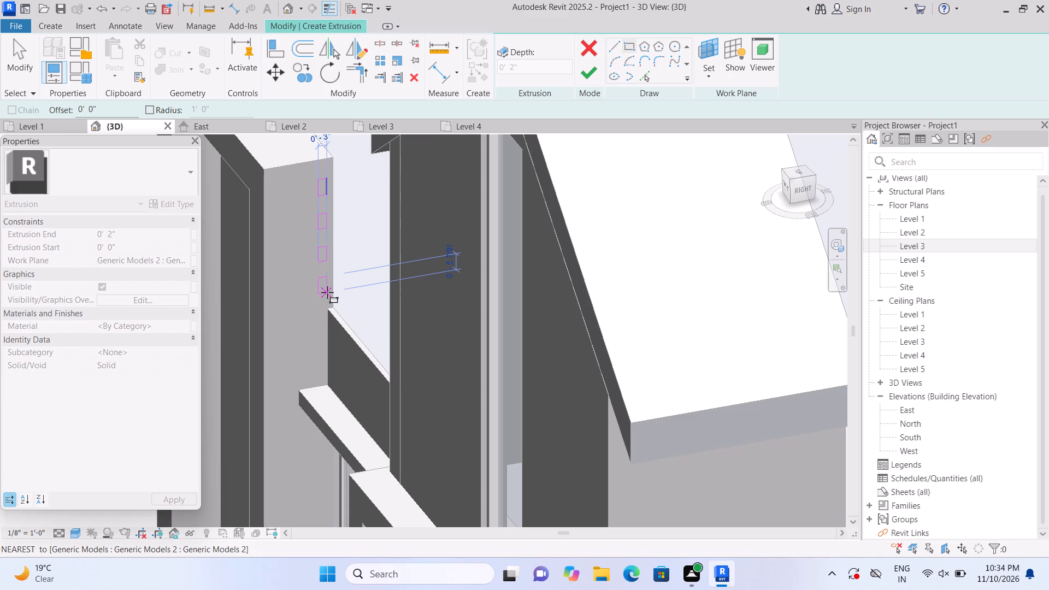
click(327, 292)
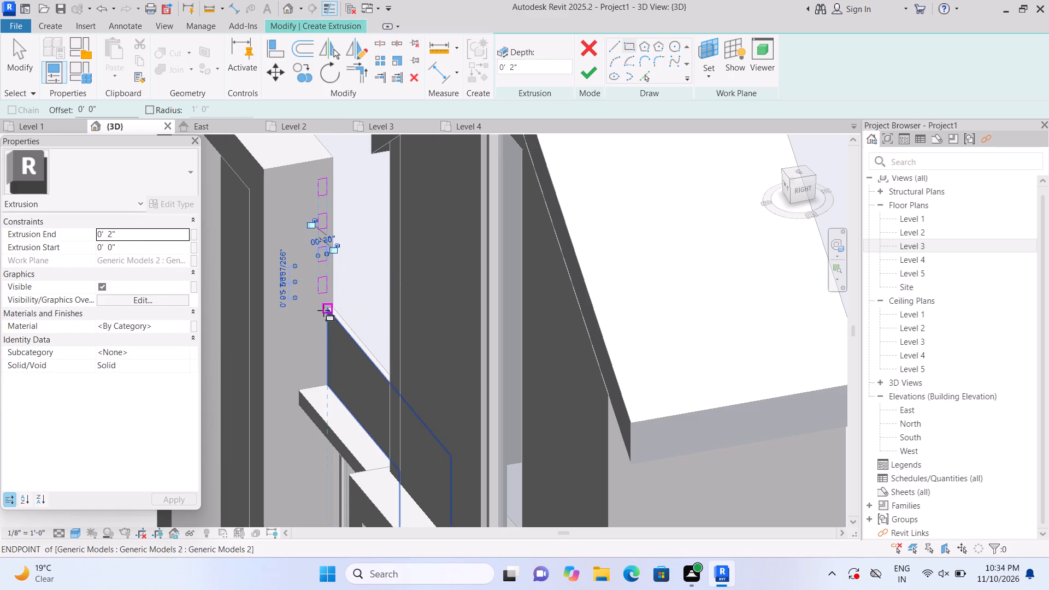
click(585, 74)
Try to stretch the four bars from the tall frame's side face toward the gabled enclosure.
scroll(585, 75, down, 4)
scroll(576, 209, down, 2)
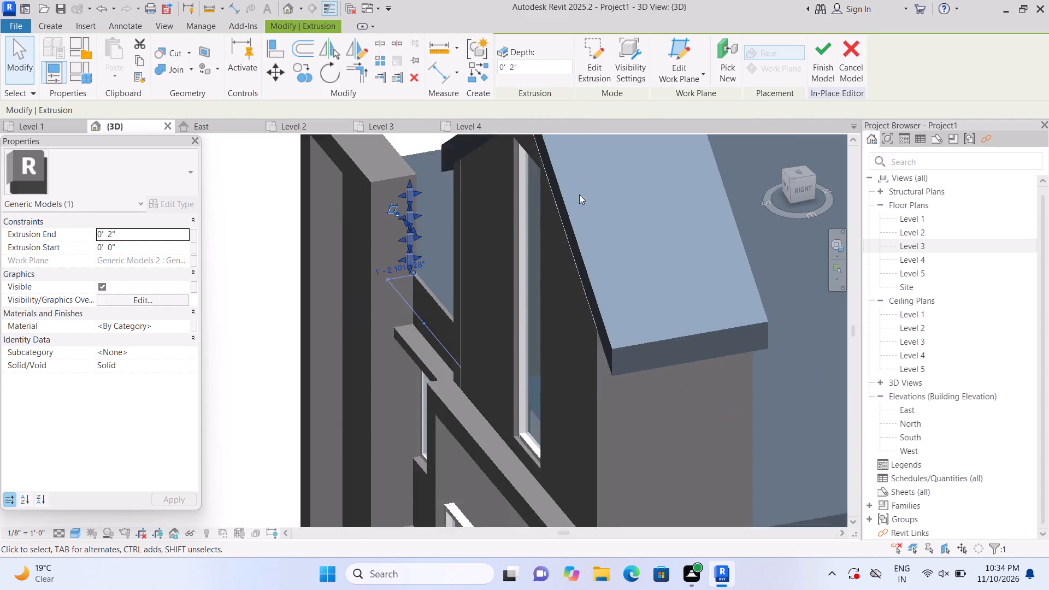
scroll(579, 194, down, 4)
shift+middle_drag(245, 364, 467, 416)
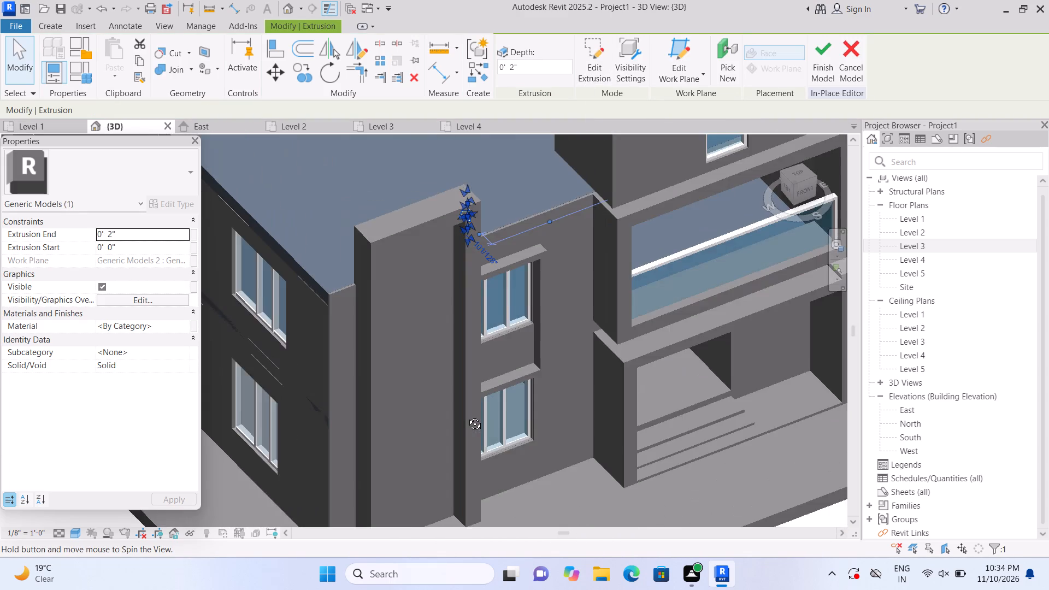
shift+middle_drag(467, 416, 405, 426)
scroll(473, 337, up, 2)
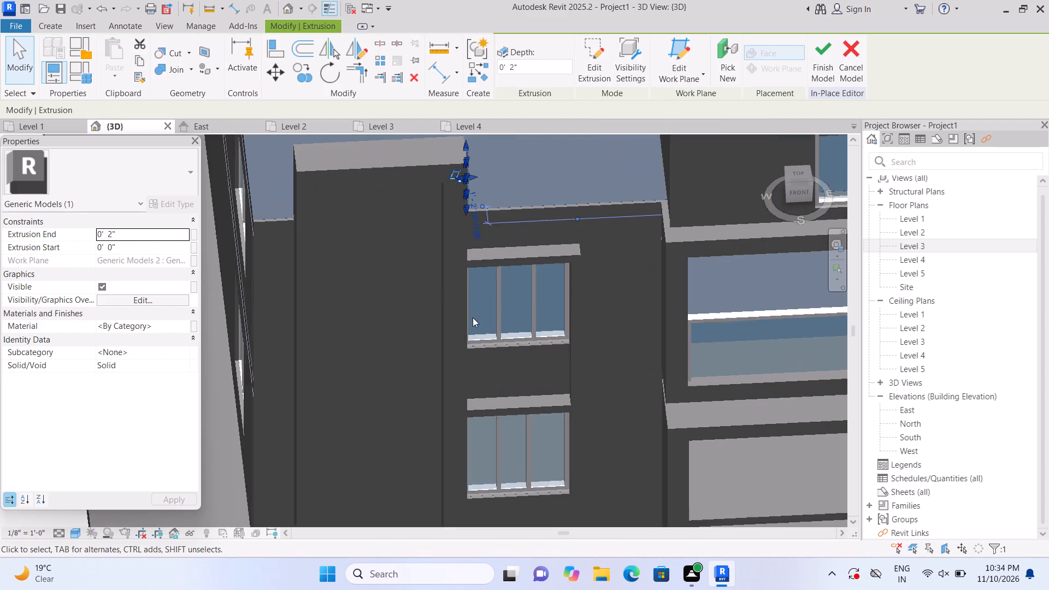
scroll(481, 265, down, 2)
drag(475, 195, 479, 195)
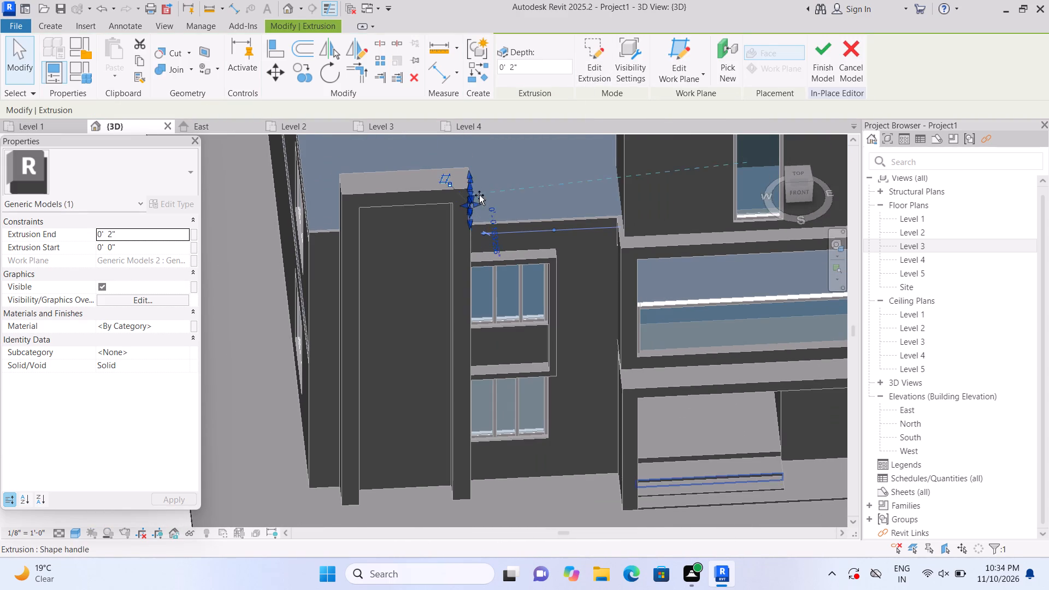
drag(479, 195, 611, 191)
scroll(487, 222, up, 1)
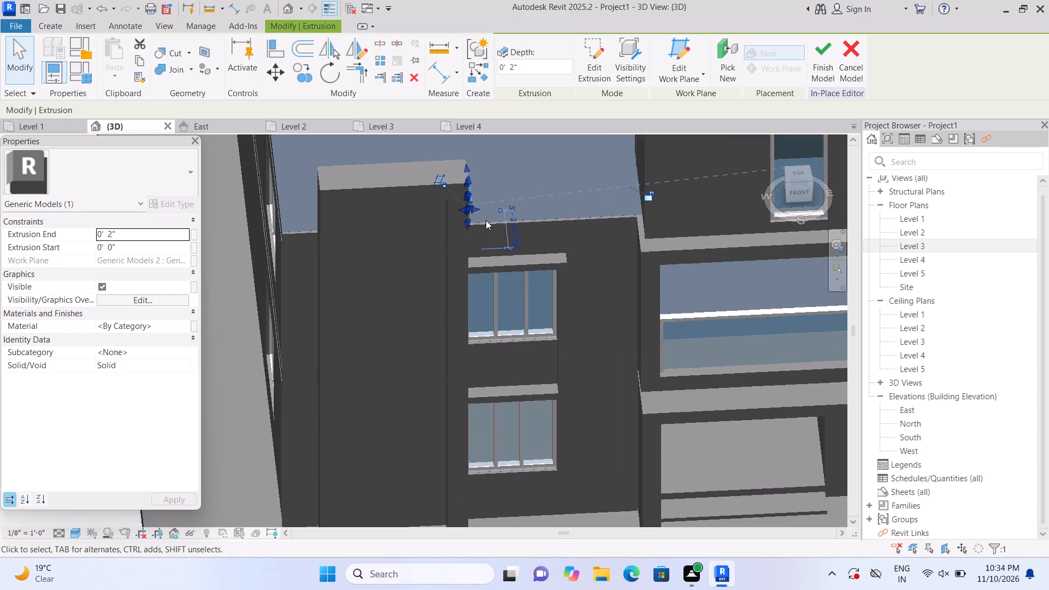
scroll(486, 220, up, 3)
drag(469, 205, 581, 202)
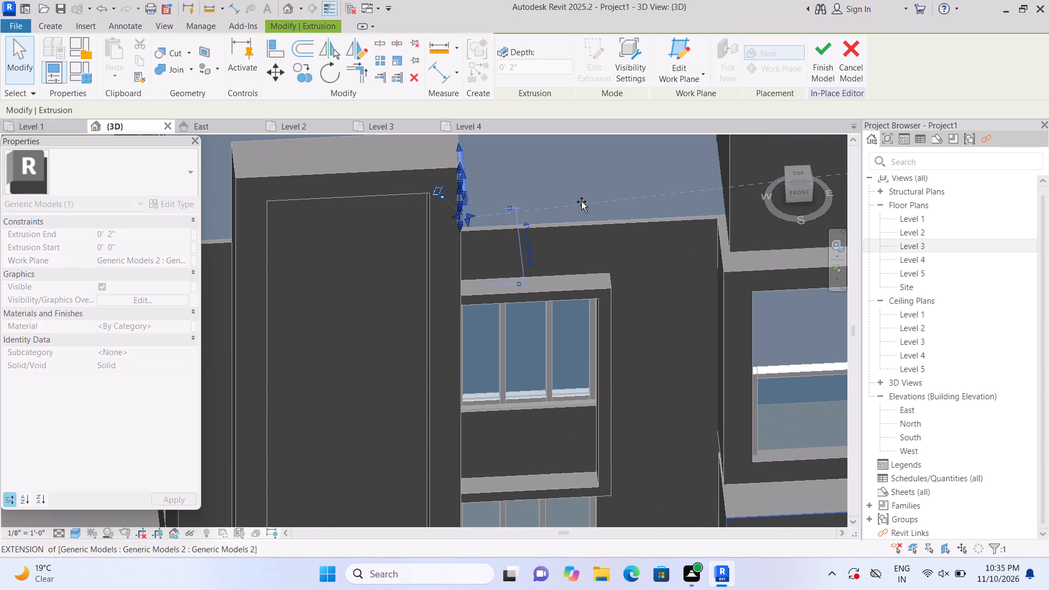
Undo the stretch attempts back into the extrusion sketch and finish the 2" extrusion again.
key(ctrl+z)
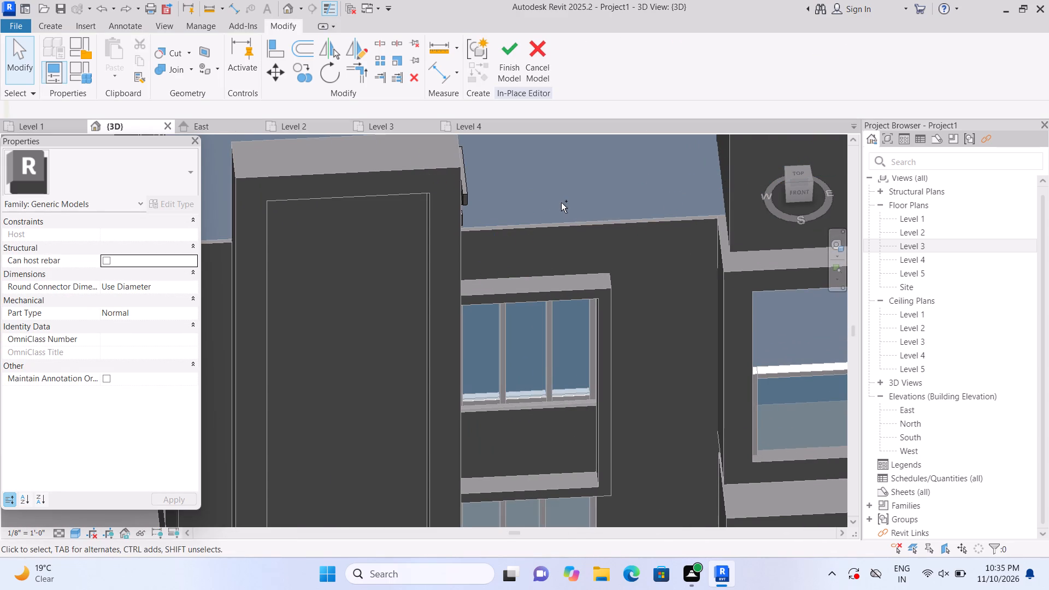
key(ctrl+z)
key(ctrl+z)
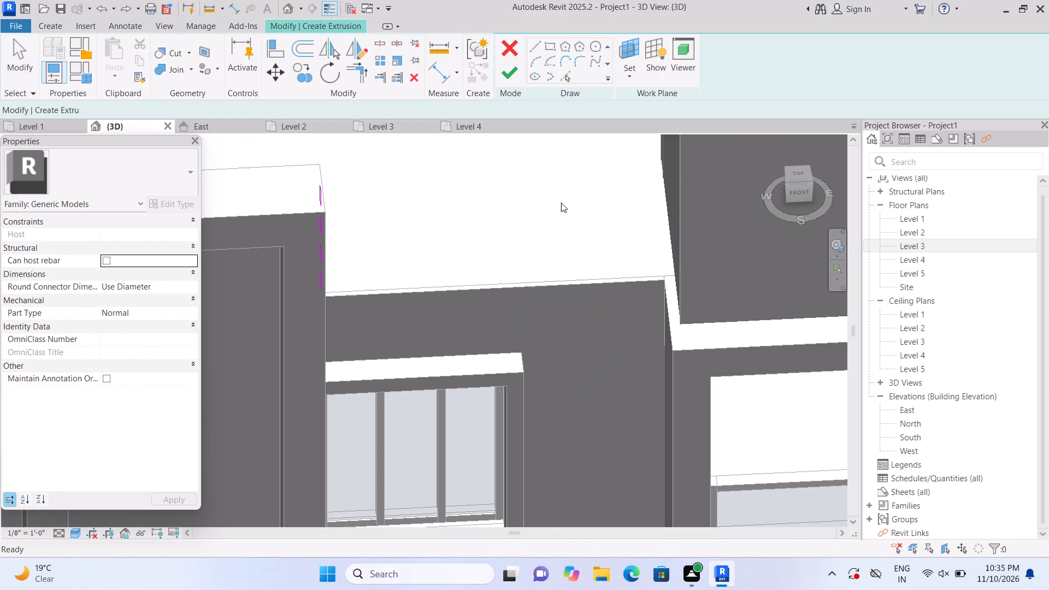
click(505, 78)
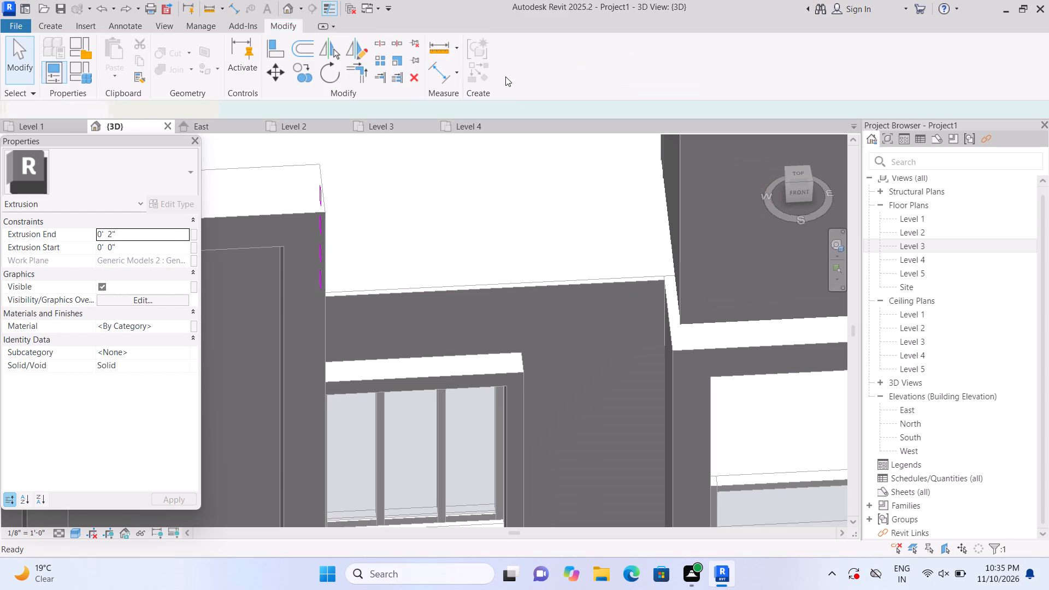
Stretch the four bars from the tall frame toward the gabled enclosure to a depth of about 9' 4 5/8".
scroll(340, 240, up, 3)
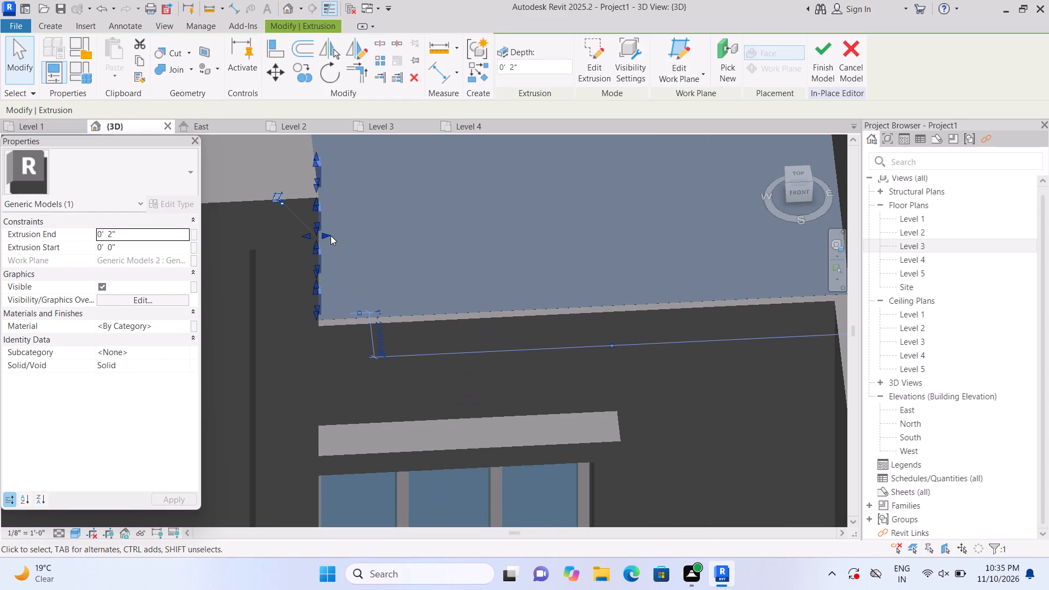
drag(326, 234, 521, 235)
scroll(509, 231, down, 3)
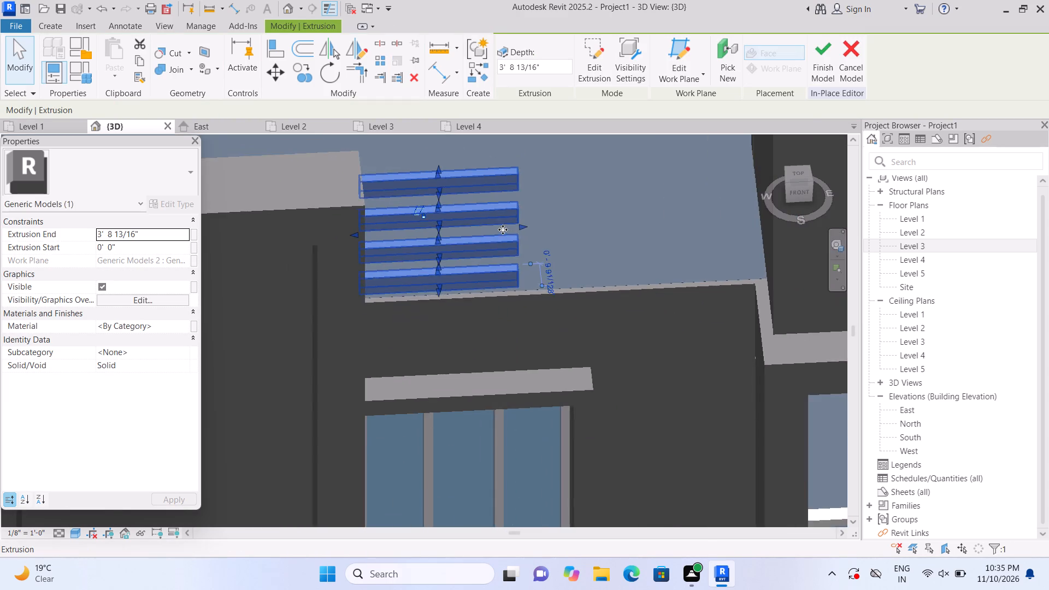
scroll(503, 229, down, 2)
drag(515, 226, 636, 223)
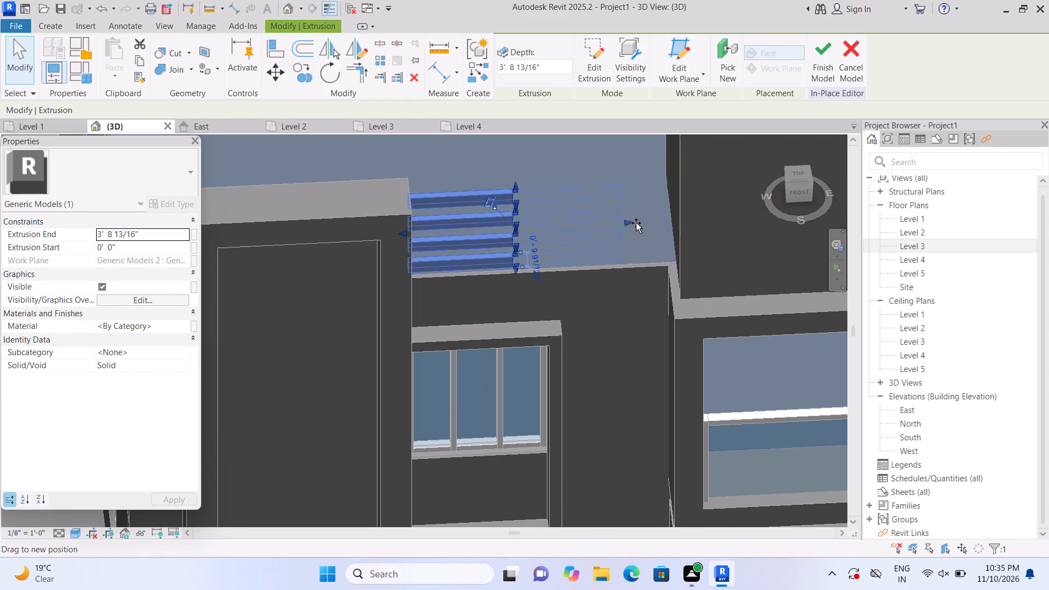
drag(636, 223, 666, 219)
double_click(666, 219)
scroll(651, 227, down, 4)
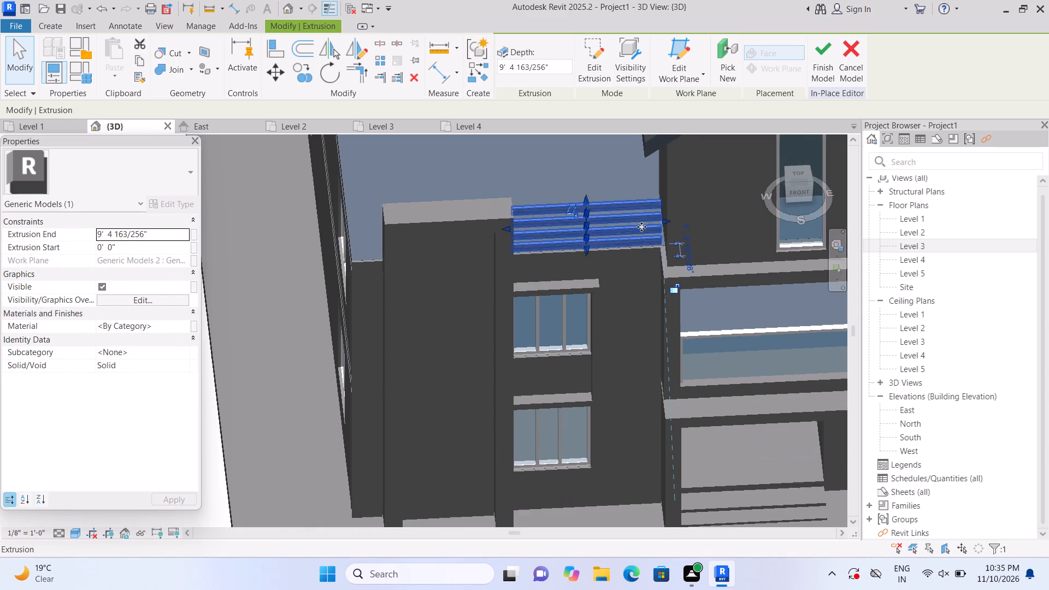
Extend the free ends of the four bars up to the gabled enclosure's side wall, to a depth of about 11' 5".
shift+middle_drag(252, 387, 432, 421)
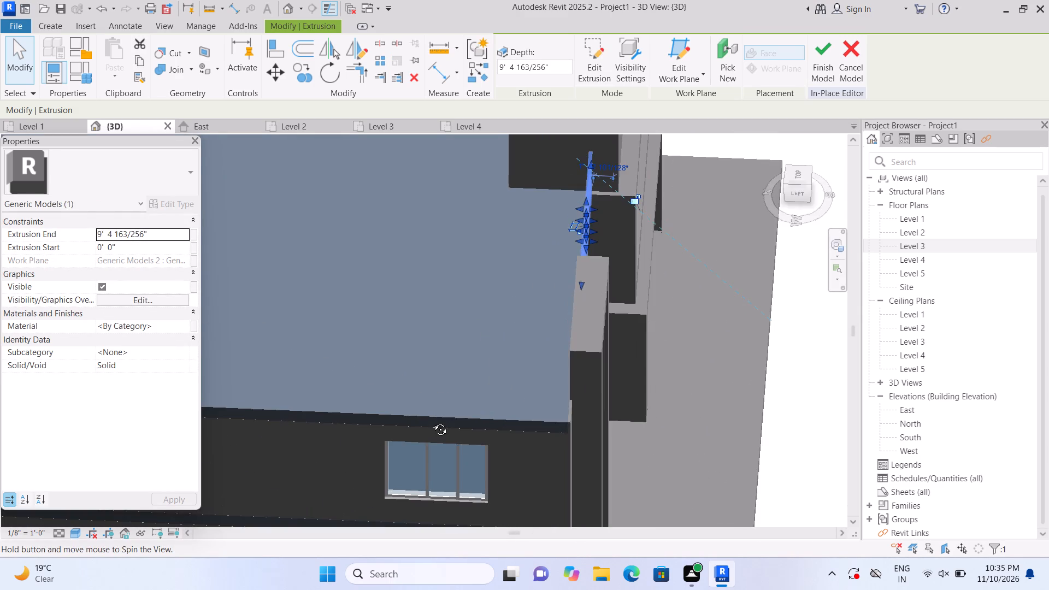
shift+middle_drag(432, 421, 367, 390)
scroll(784, 161, up, 1)
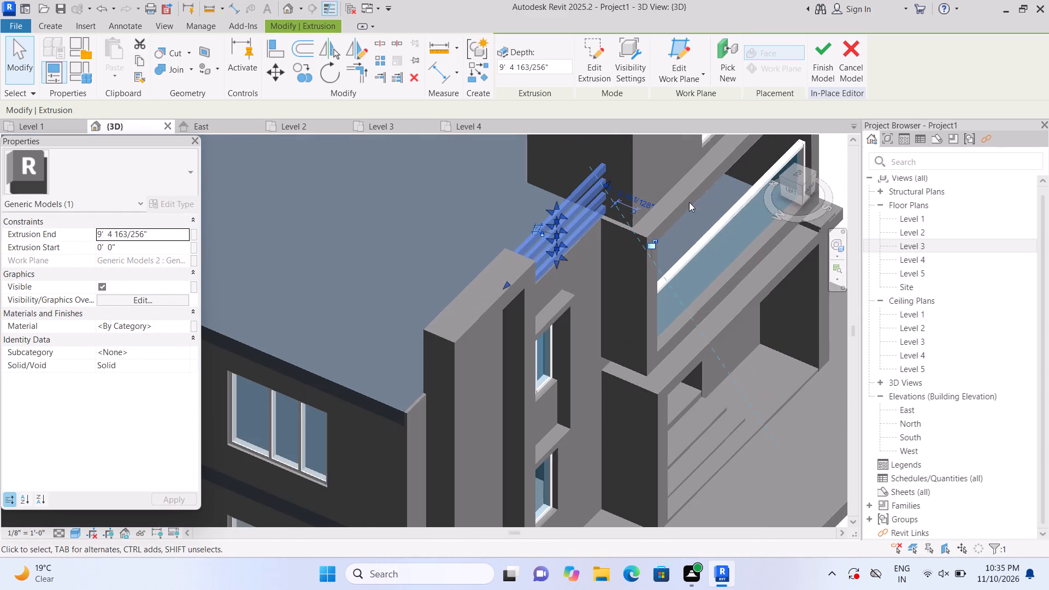
middle_drag(696, 219, 719, 364)
scroll(682, 361, up, 2)
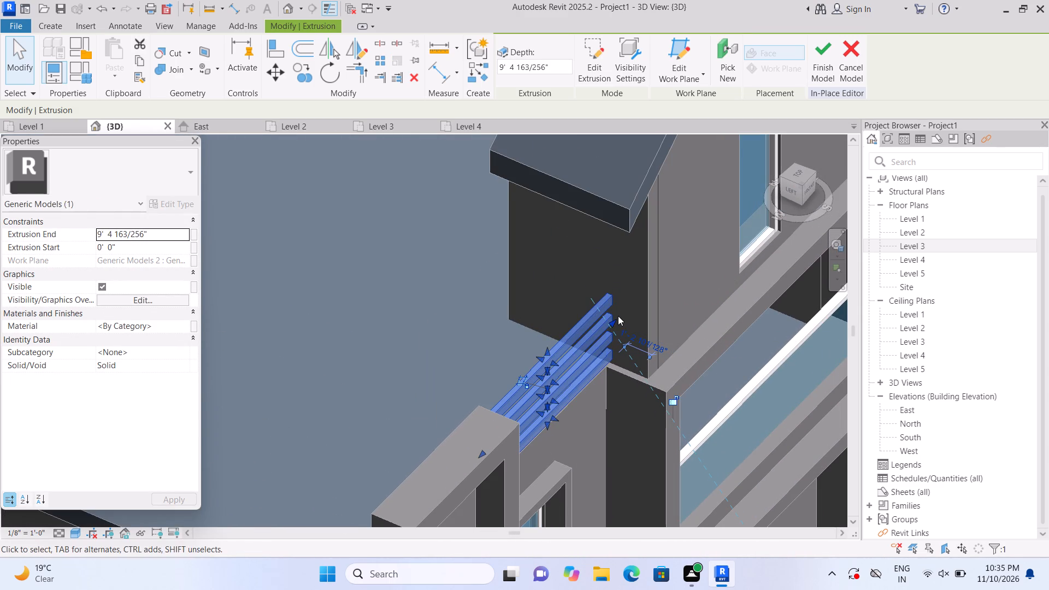
drag(614, 319, 629, 301)
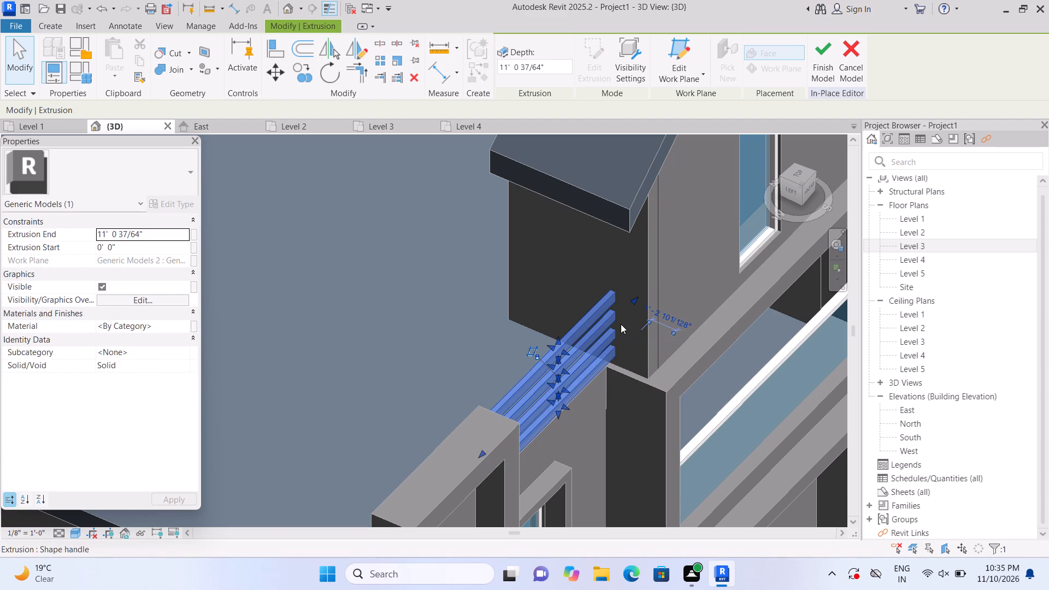
key(Escape)
scroll(621, 324, down, 7)
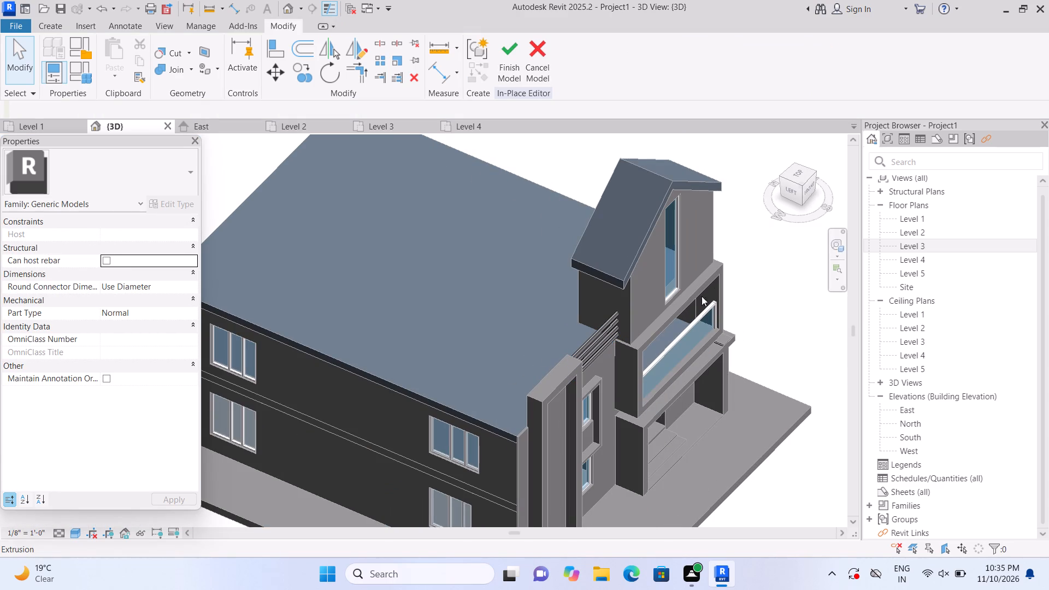
scroll(651, 329, up, 10)
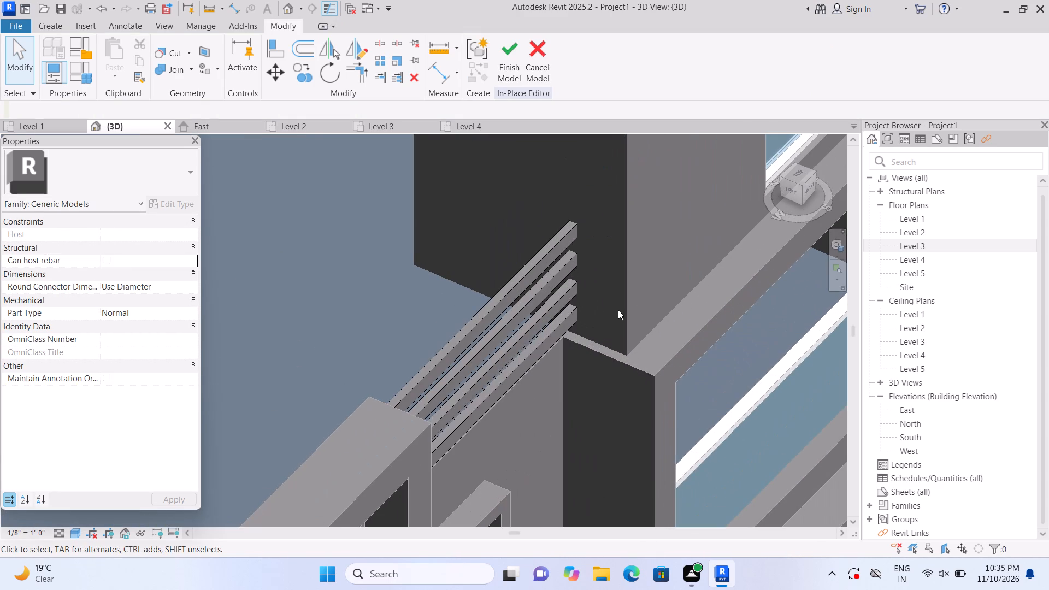
scroll(613, 304, up, 3)
click(546, 298)
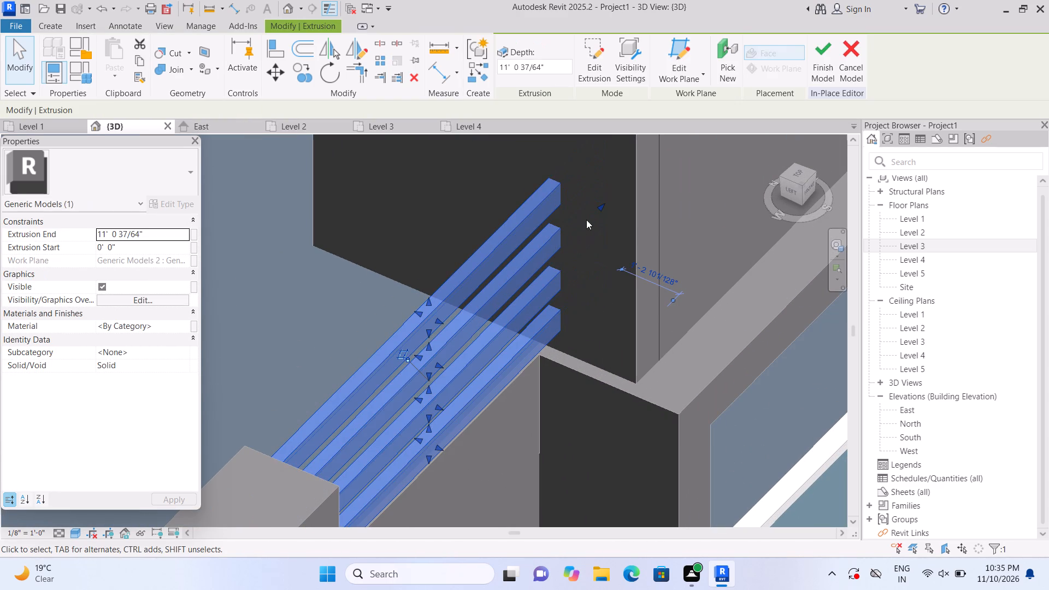
drag(602, 203, 609, 199)
scroll(604, 207, down, 7)
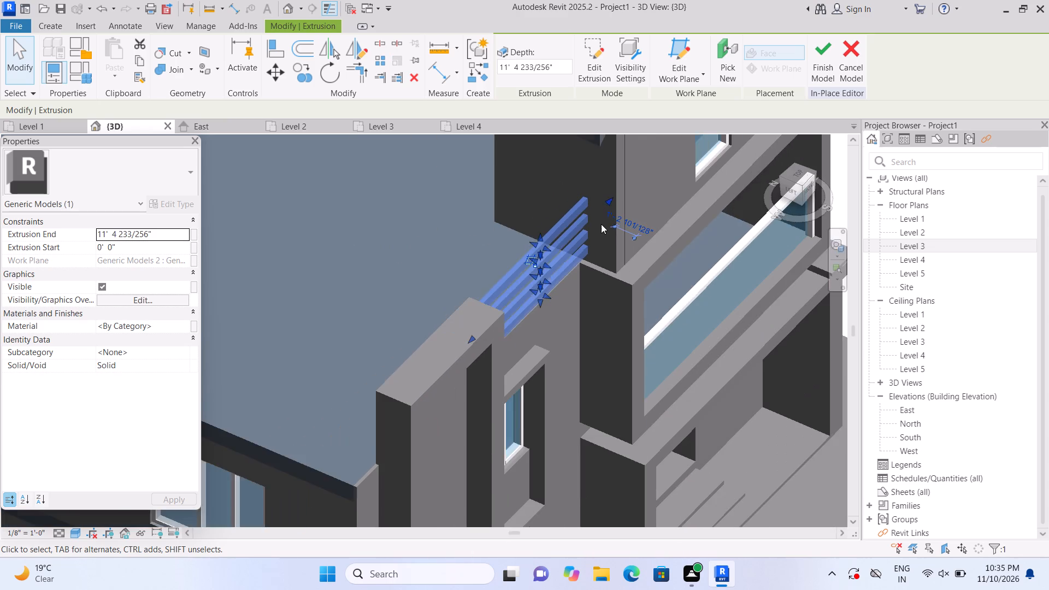
key(Escape)
Examine the four bars and the whole facade from the front, both corners and the side of the house.
scroll(601, 232, down, 7)
middle_drag(771, 402, 756, 425)
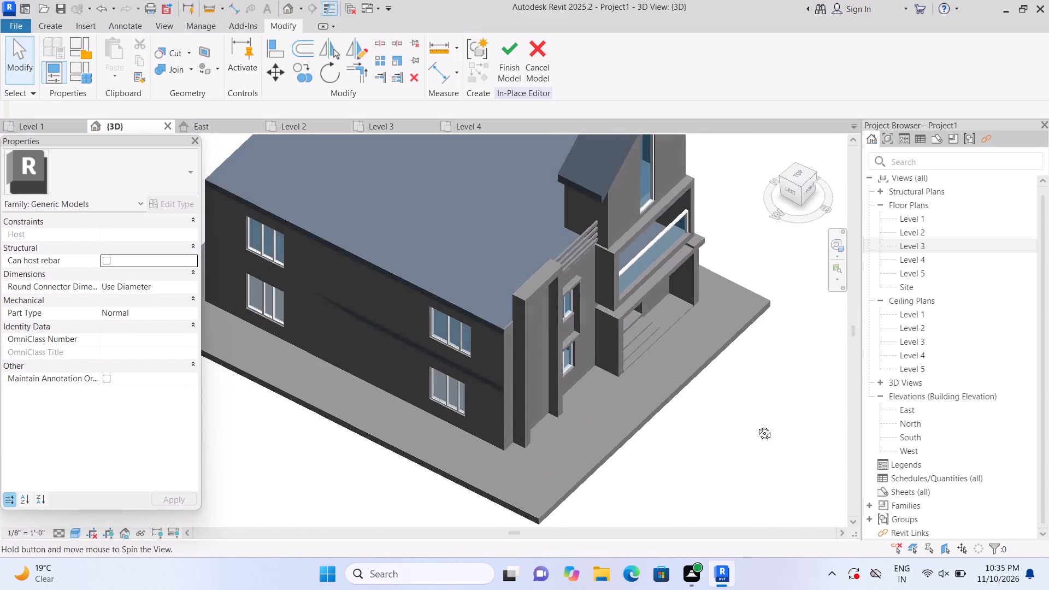
middle_drag(756, 425, 652, 311)
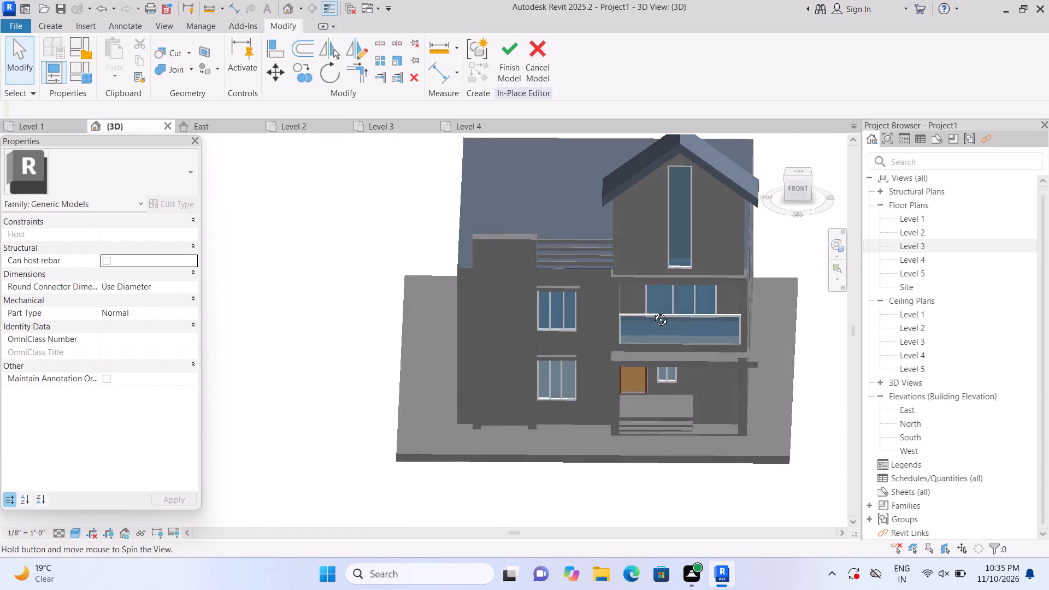
middle_drag(652, 311, 546, 370)
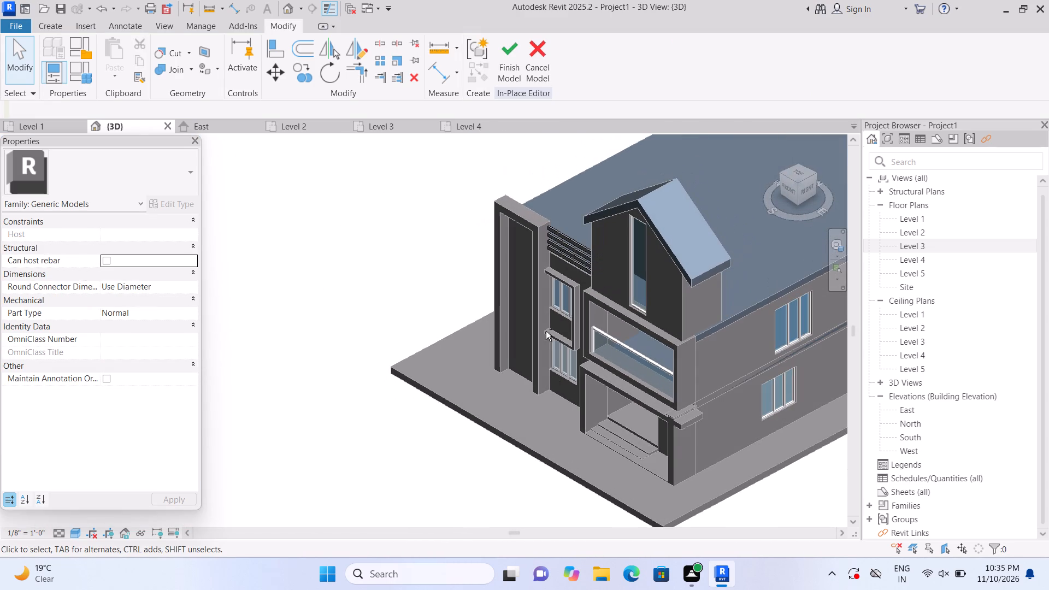
shift+scroll(555, 281, up, 13)
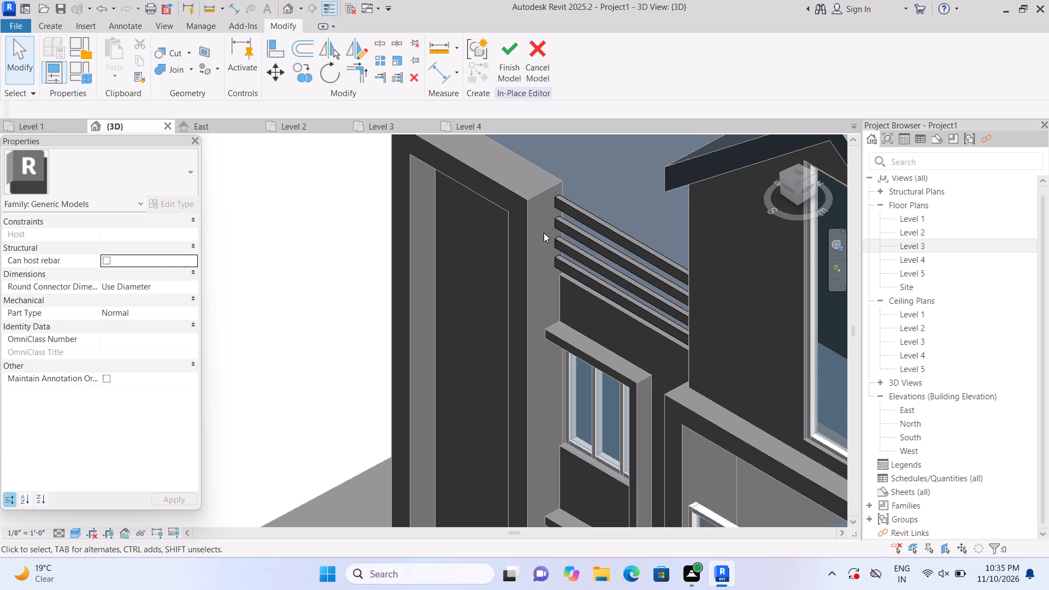
scroll(544, 233, down, 9)
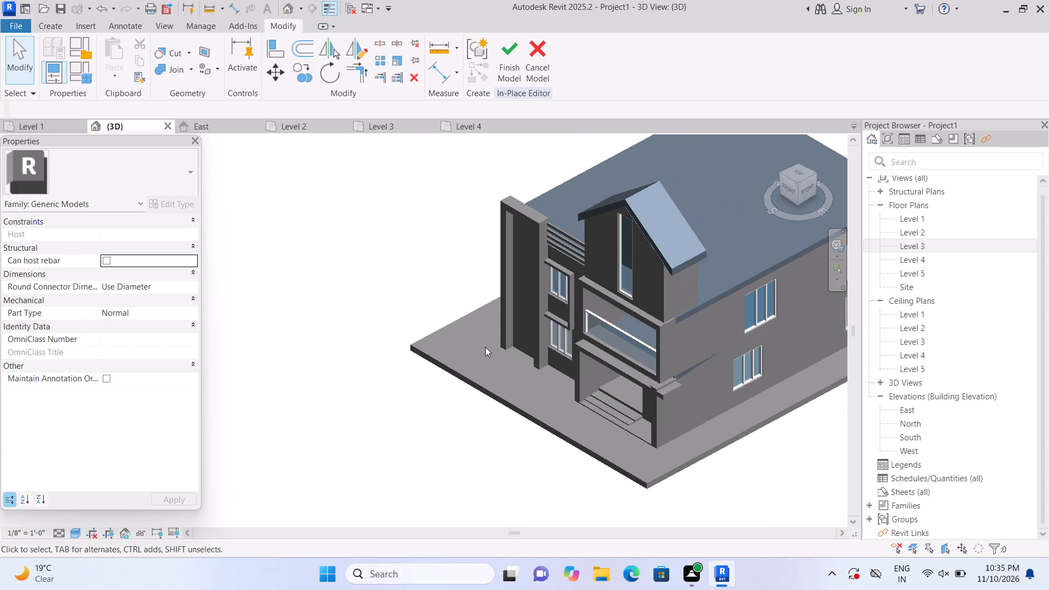
shift+middle_drag(327, 450, 522, 518)
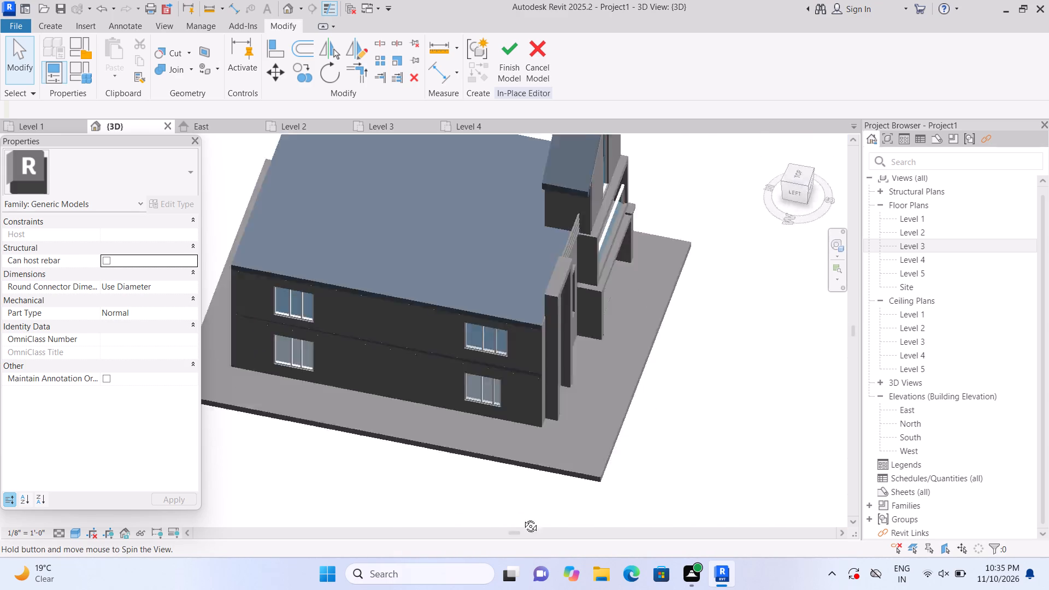
shift+middle_drag(522, 518, 518, 506)
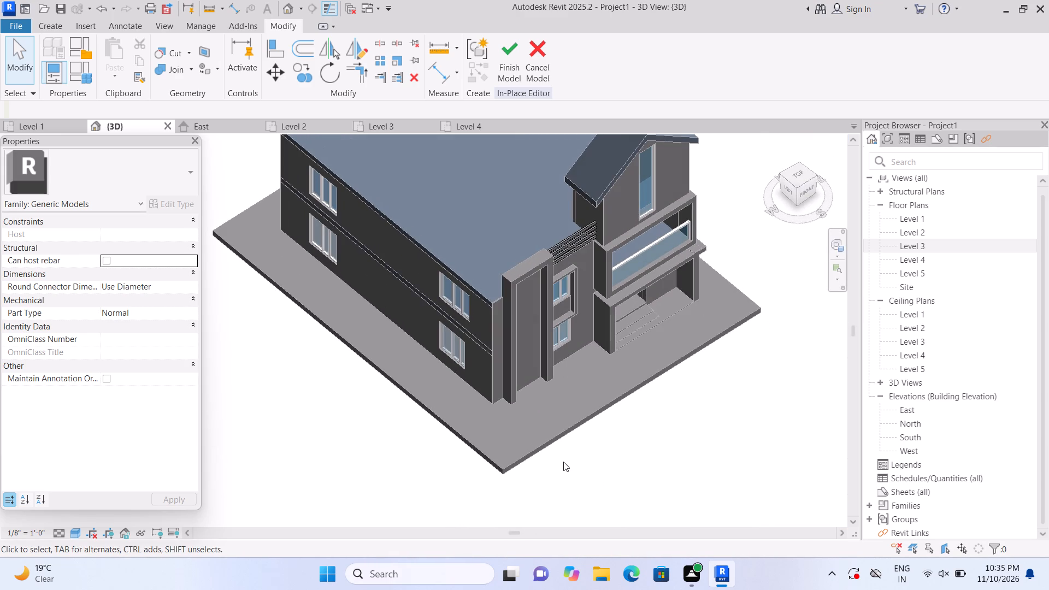
shift+middle_drag(563, 452, 582, 367)
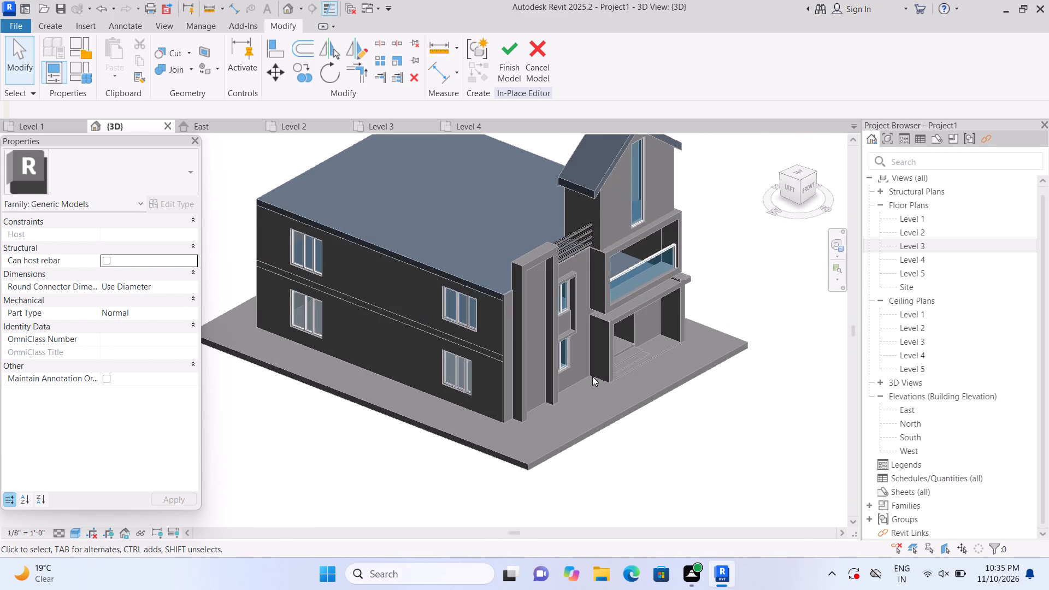
scroll(597, 371, up, 2)
scroll(607, 411, down, 2)
middle_drag(639, 456, 664, 480)
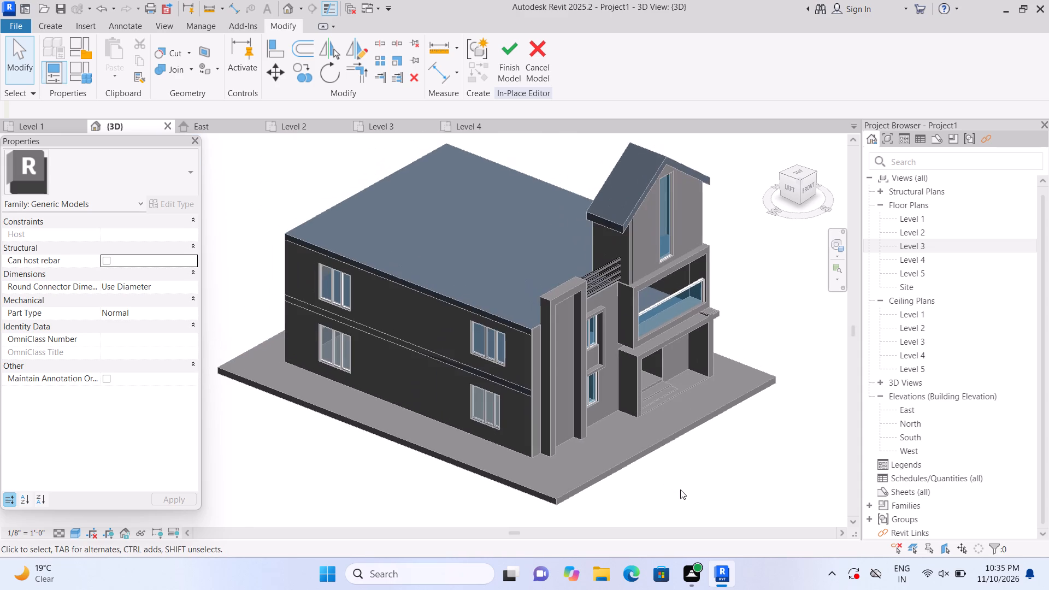
scroll(680, 489, up, 1)
scroll(680, 489, down, 1)
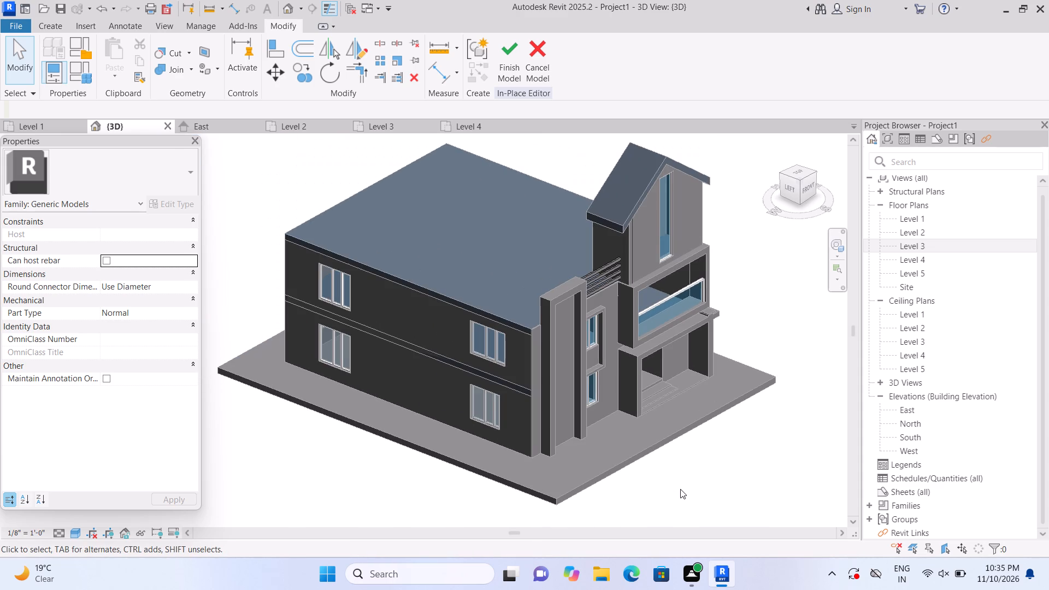
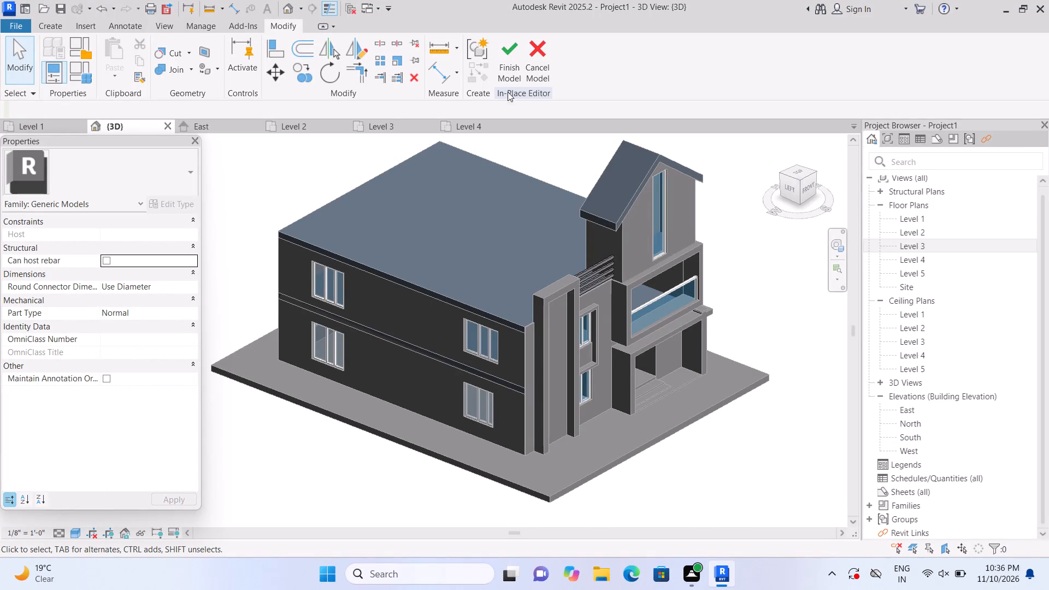
Finish the in-place model of the four bars.
click(510, 75)
Stretch the ground slab's front edge outward to make a deeper forecourt before the facade.
click(591, 487)
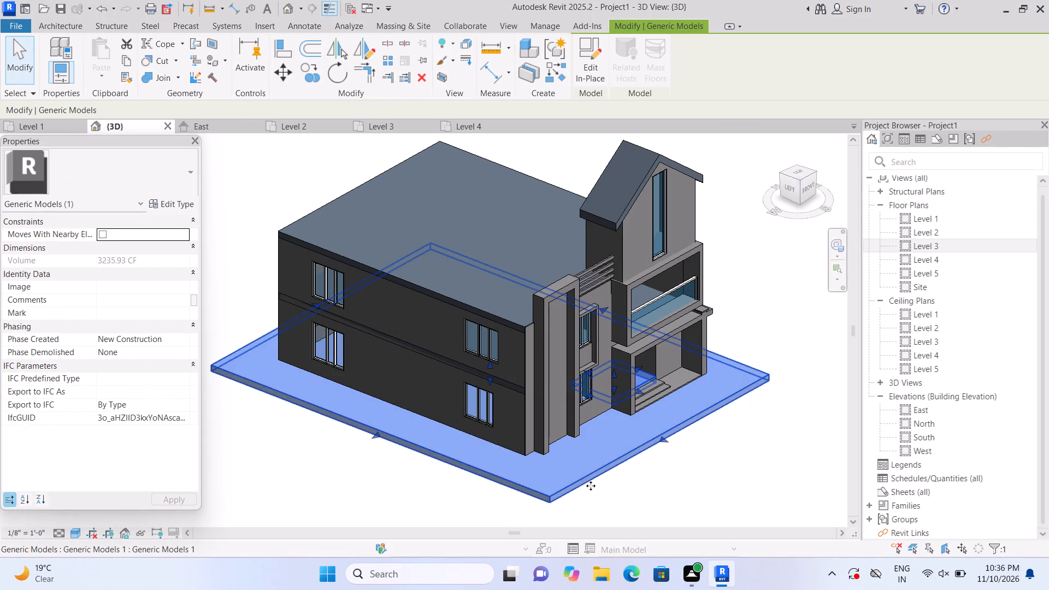
drag(664, 438, 718, 468)
click(718, 468)
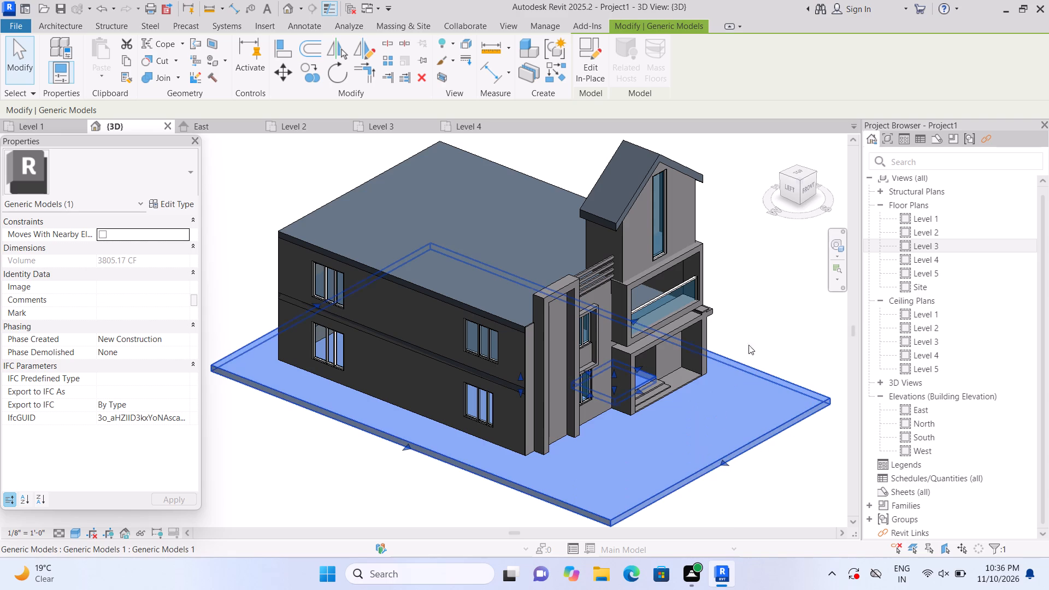
click(763, 313)
scroll(763, 311, down, 1)
Stretch the ground slab's edge outward along the house's left side wall.
click(598, 494)
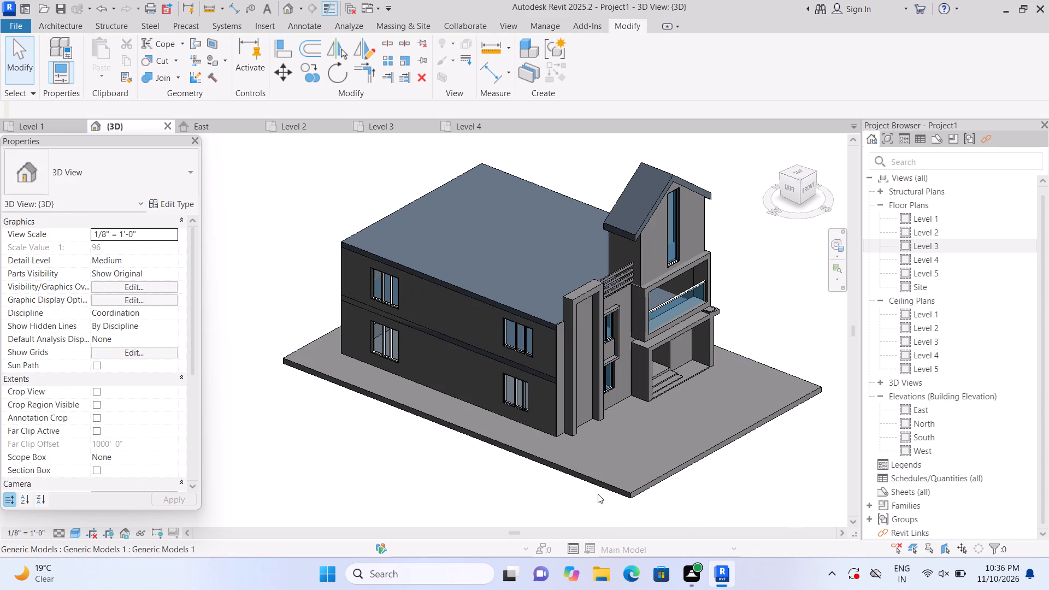
click(587, 477)
scroll(513, 471, up, 1)
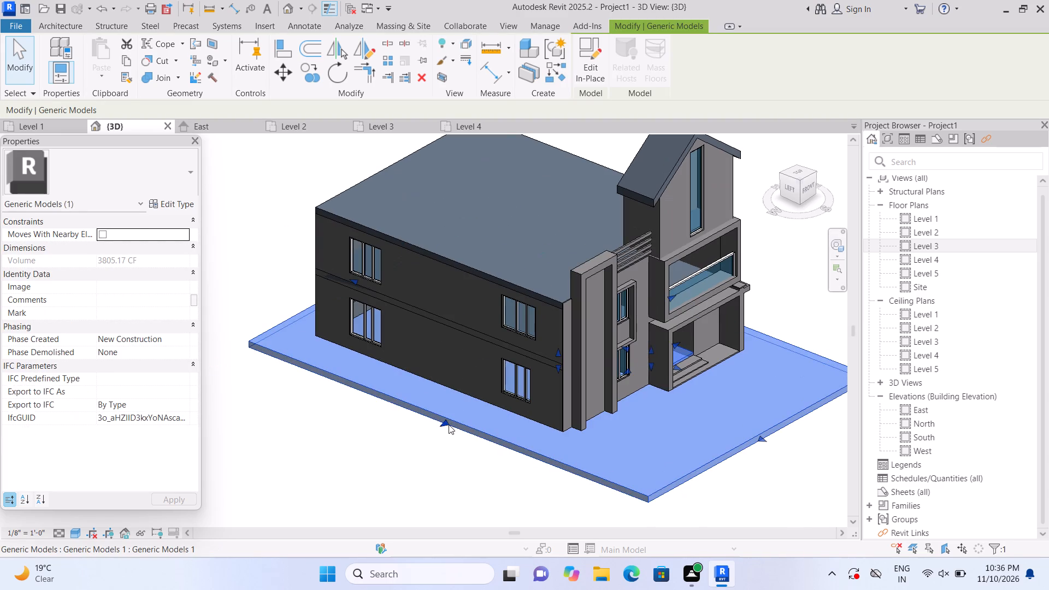
drag(444, 422, 411, 441)
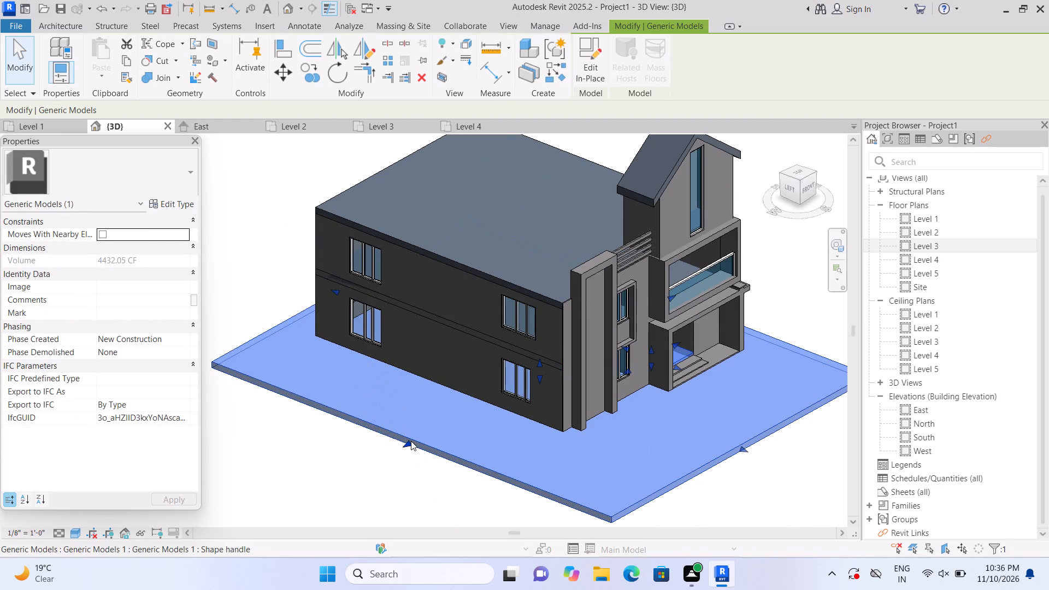
drag(408, 444, 400, 454)
click(400, 454)
scroll(403, 450, down, 2)
key(Escape)
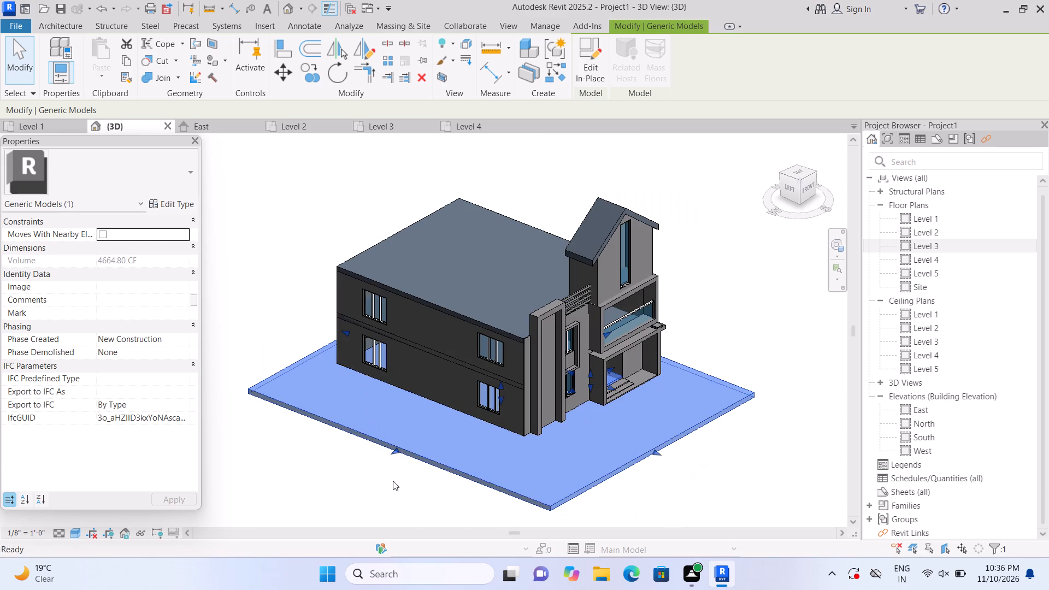
Stretch the ground slab's edge outward along the house's right side wall to widen the base on that side.
scroll(672, 404, up, 1)
click(678, 400)
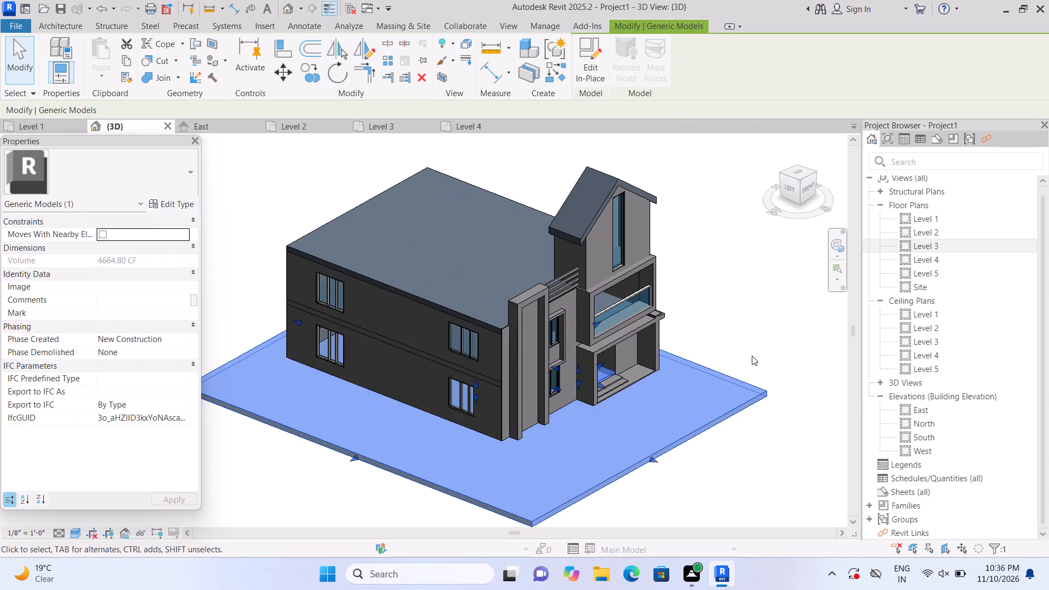
scroll(750, 361, up, 1)
shift+middle_drag(753, 373, 613, 423)
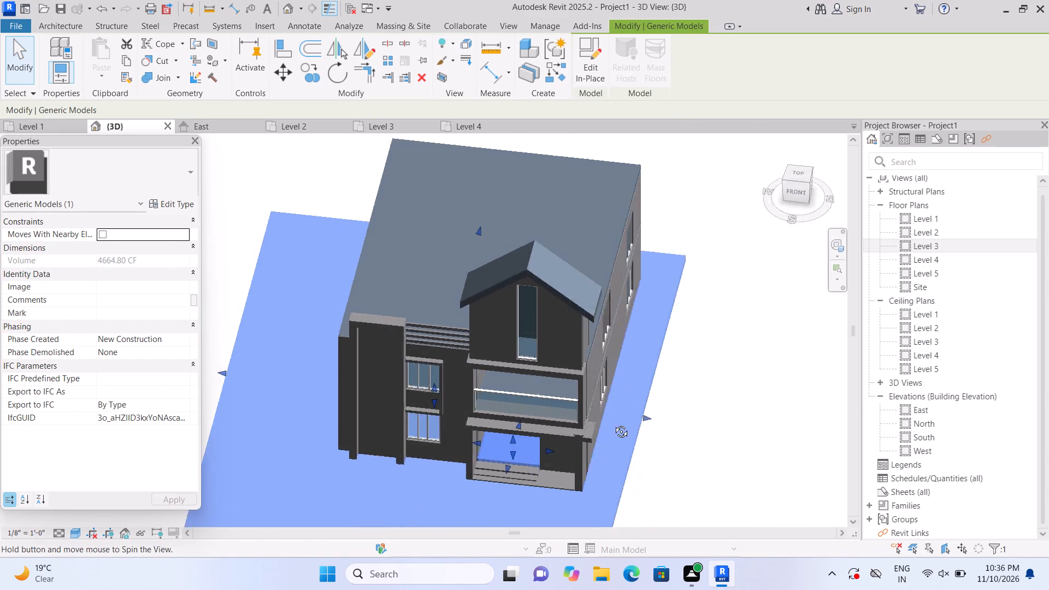
shift+middle_drag(613, 423, 577, 422)
scroll(774, 410, down, 3)
middle_drag(765, 409, 729, 349)
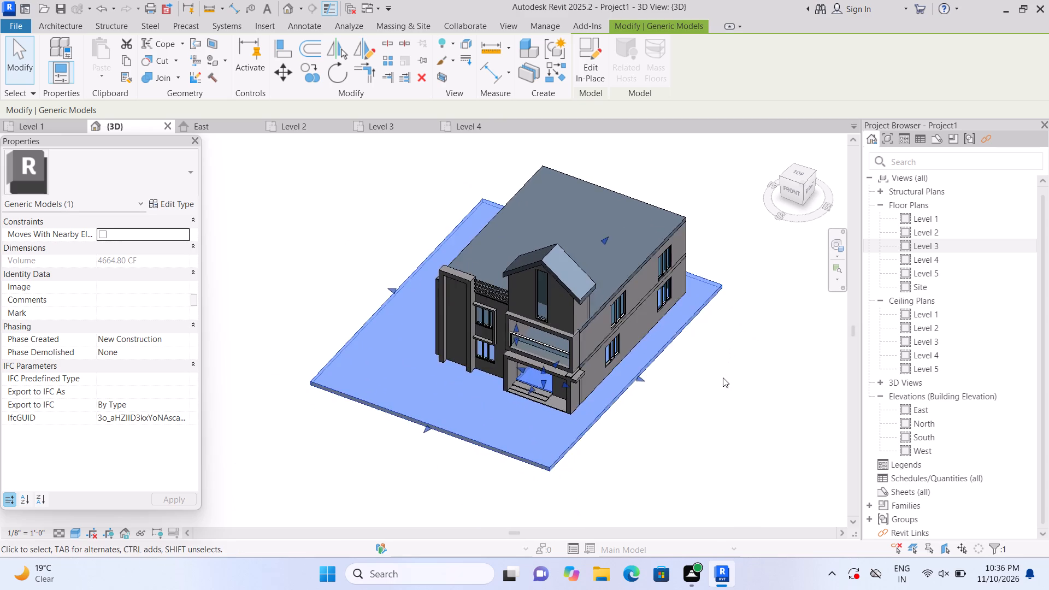
scroll(721, 387, up, 2)
drag(614, 374, 672, 390)
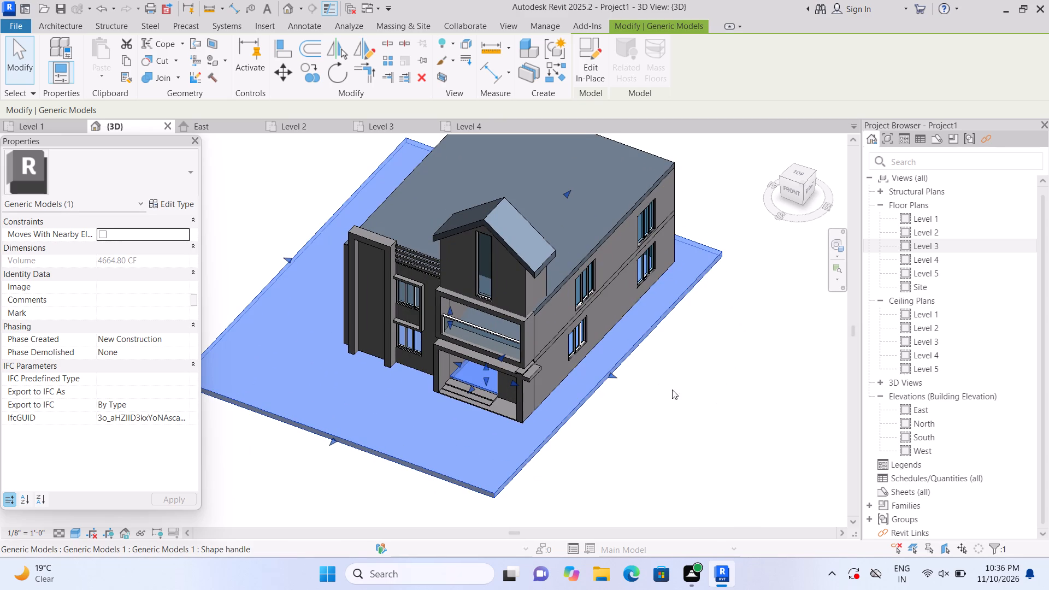
drag(672, 390, 672, 389)
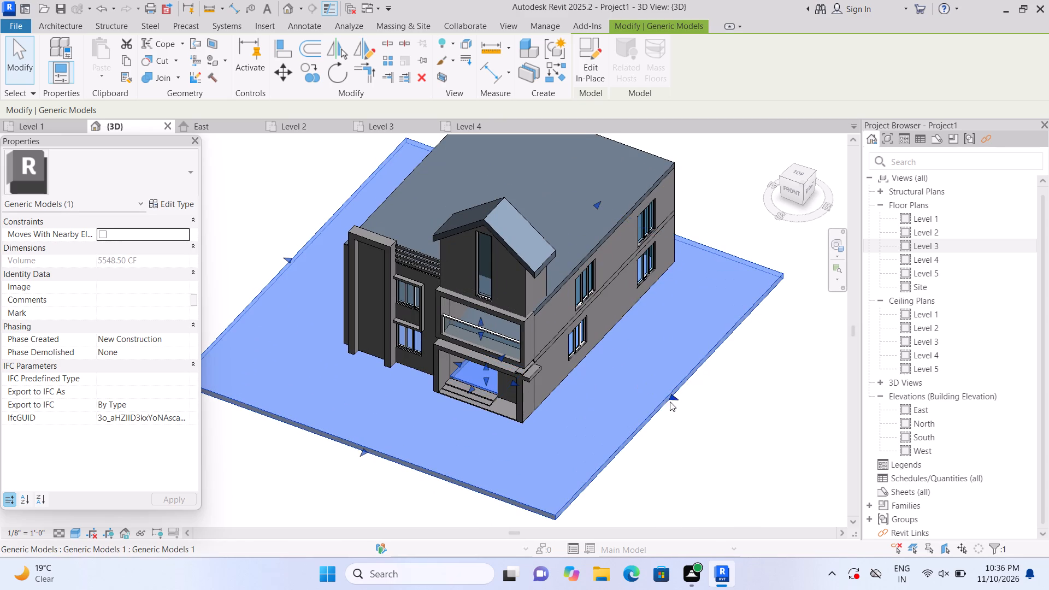
drag(674, 397, 695, 402)
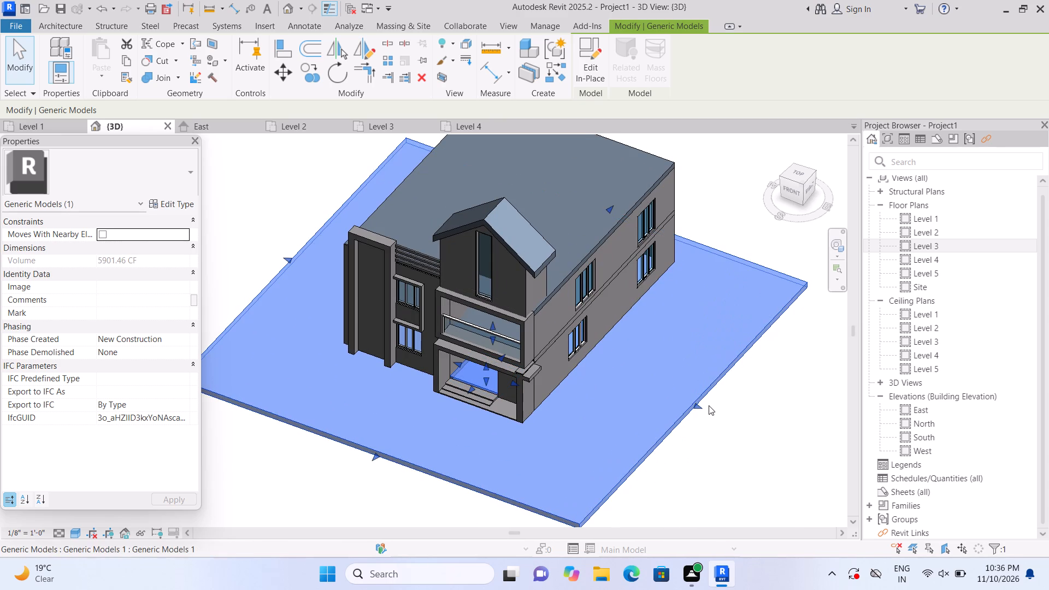
click(742, 430)
Examine the enlarged ground slab around the house and the front facade from the left front corner.
scroll(738, 413, down, 5)
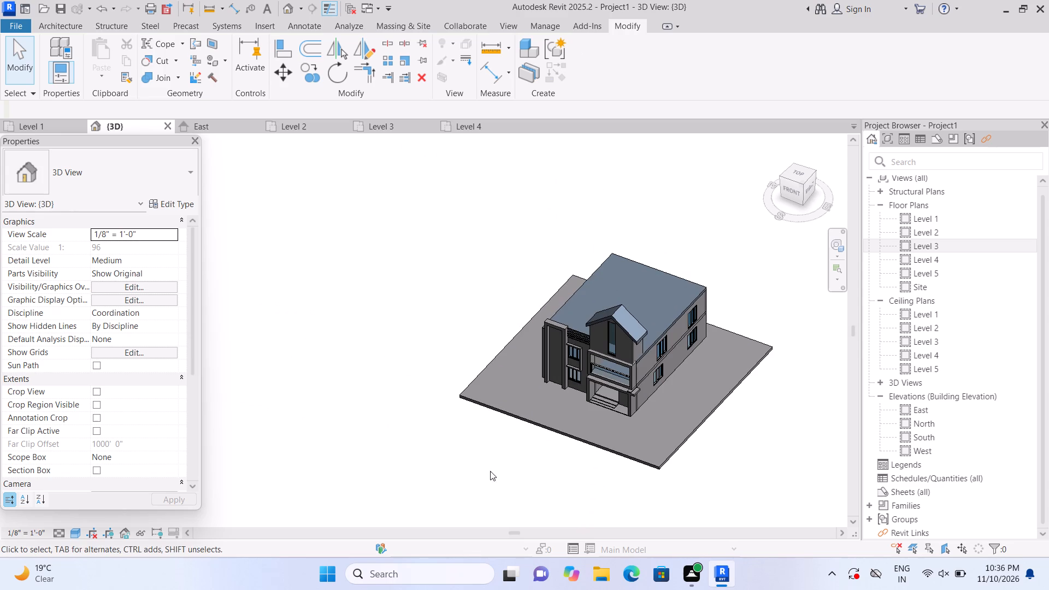
shift+scroll(465, 449, up, 1)
shift+middle_drag(473, 461, 654, 483)
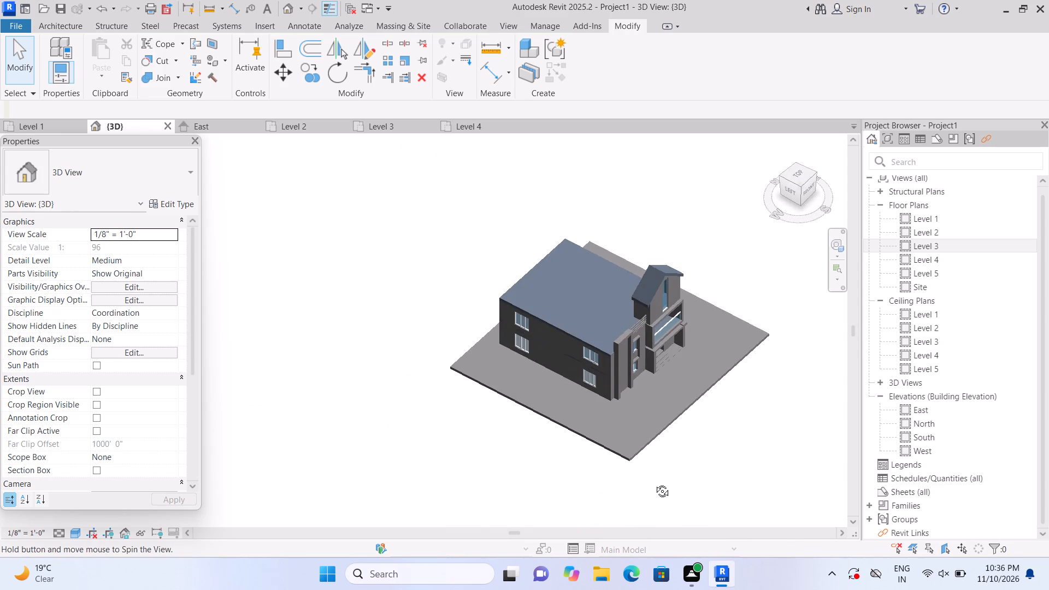
shift+middle_drag(654, 483, 683, 465)
scroll(721, 414, up, 4)
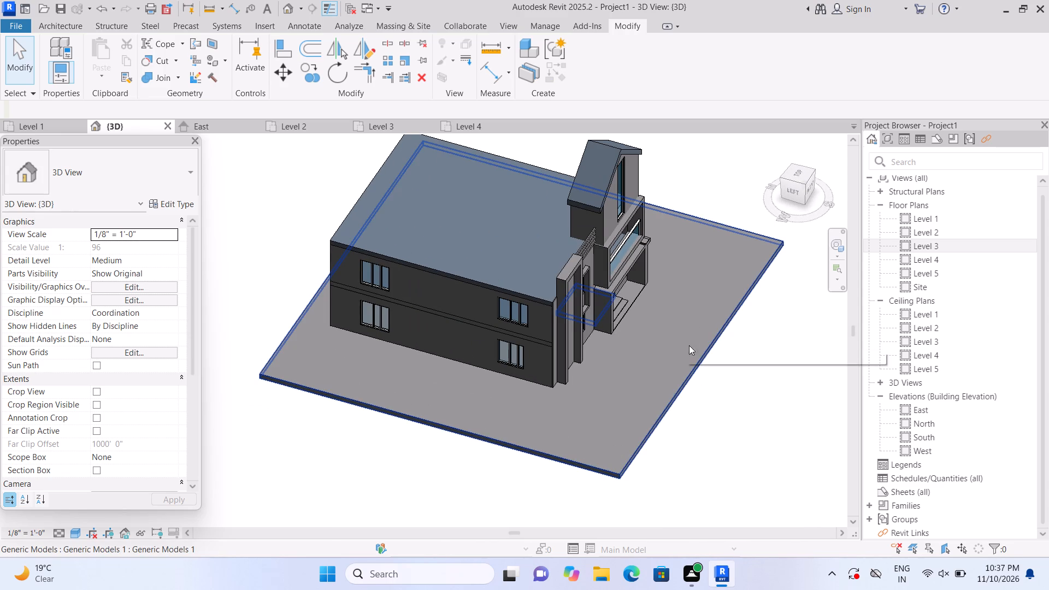
scroll(673, 170, up, 3)
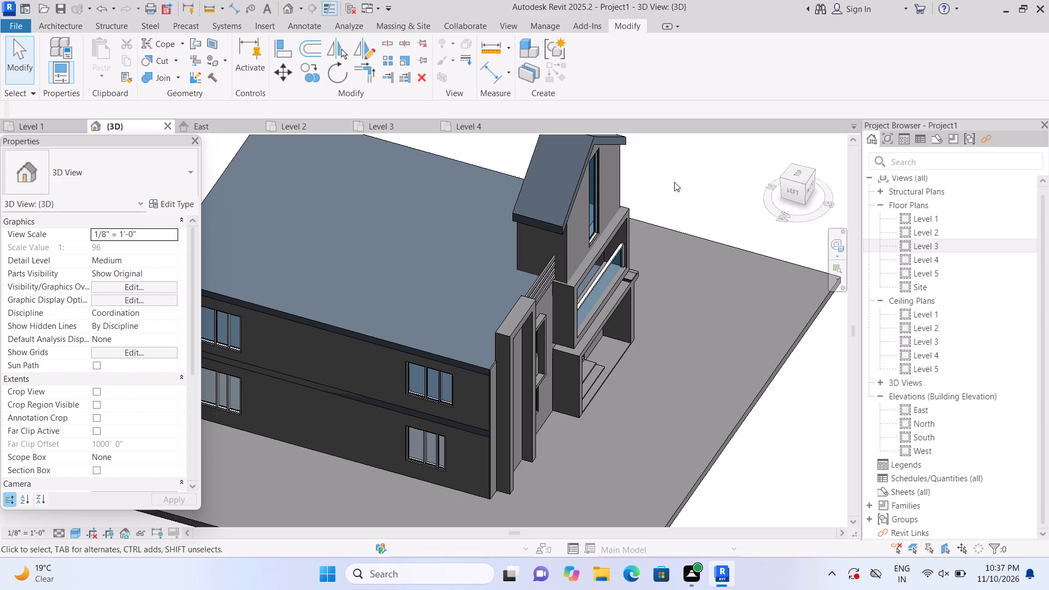
scroll(674, 182, down, 1)
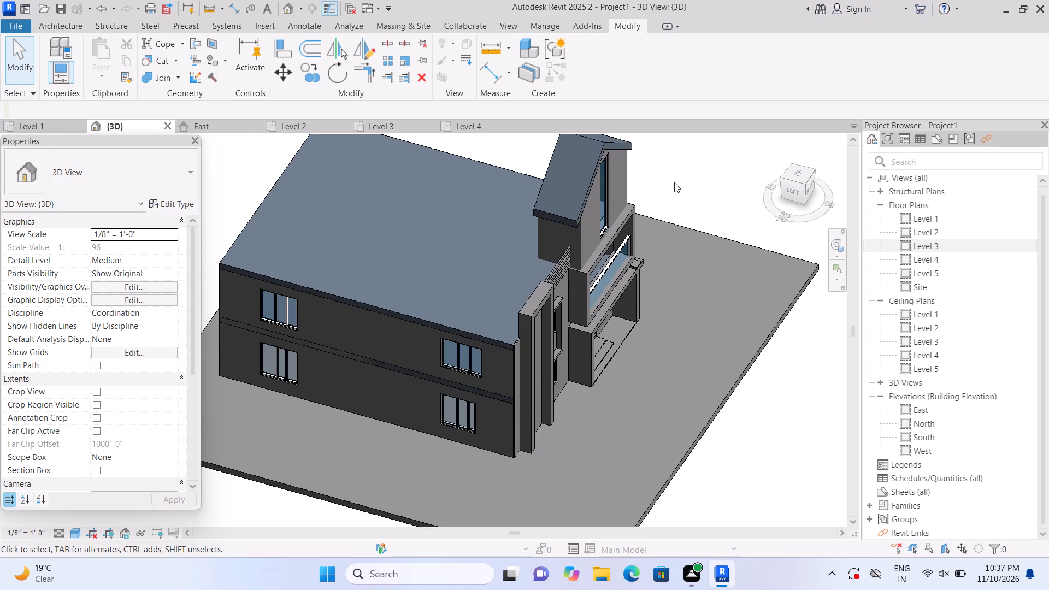
Create a new in-place component in the Generic Models category, accepting the default name.
scroll(573, 273, up, 6)
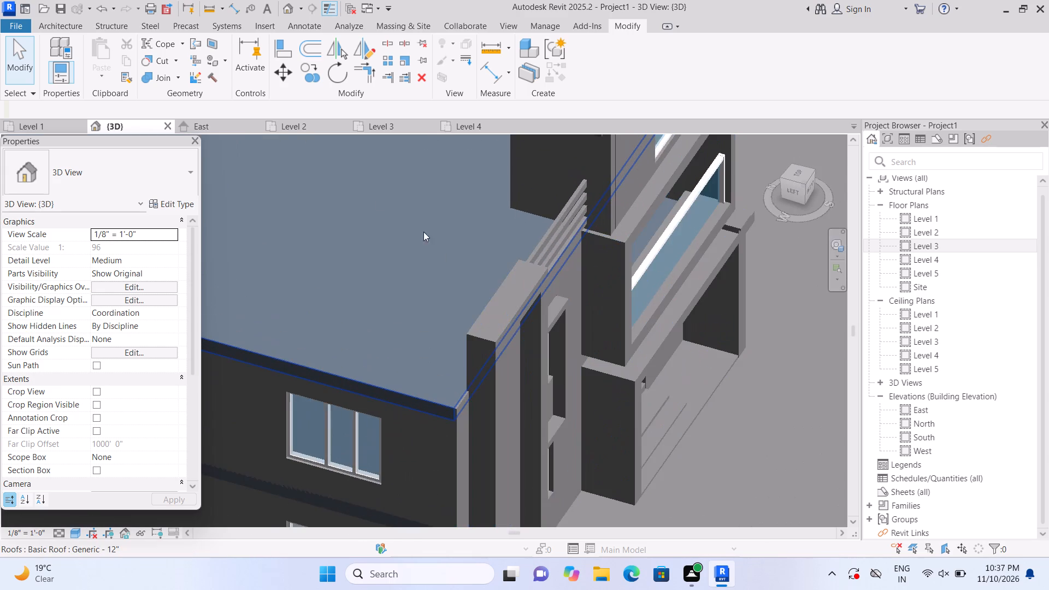
scroll(552, 337, up, 3)
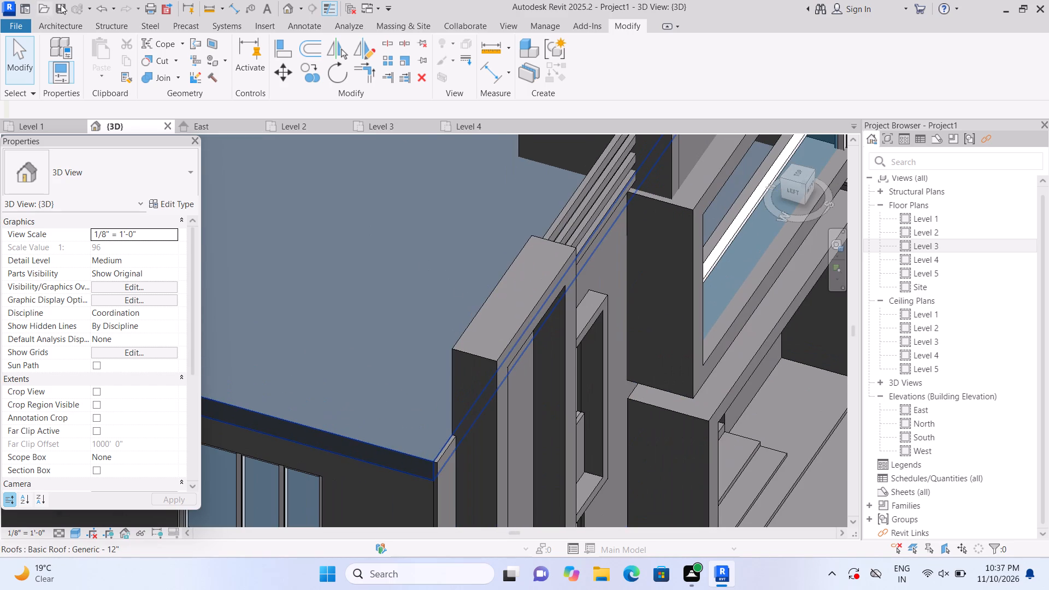
click(74, 24)
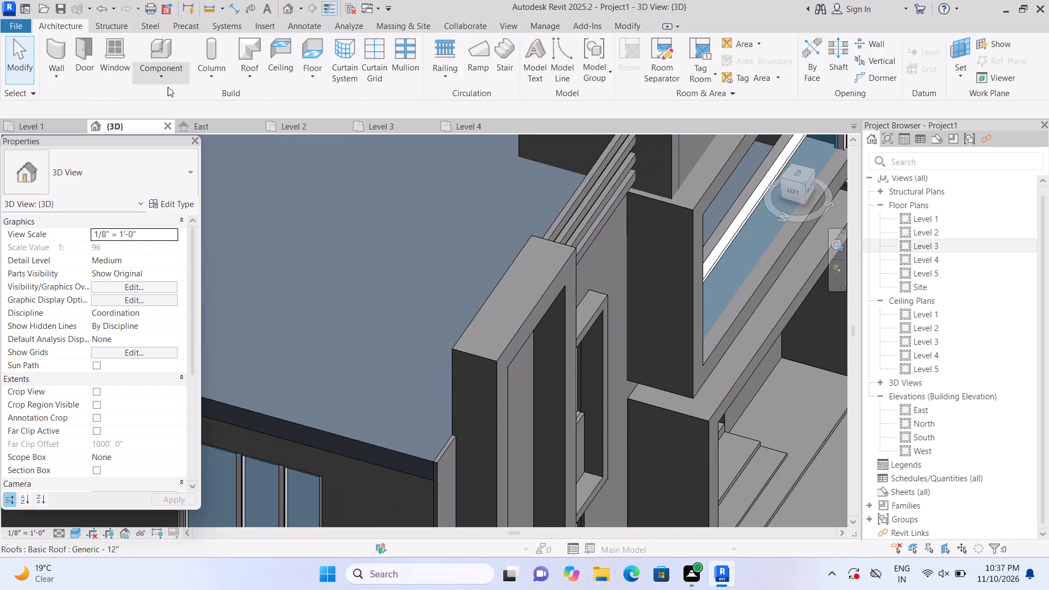
click(163, 75)
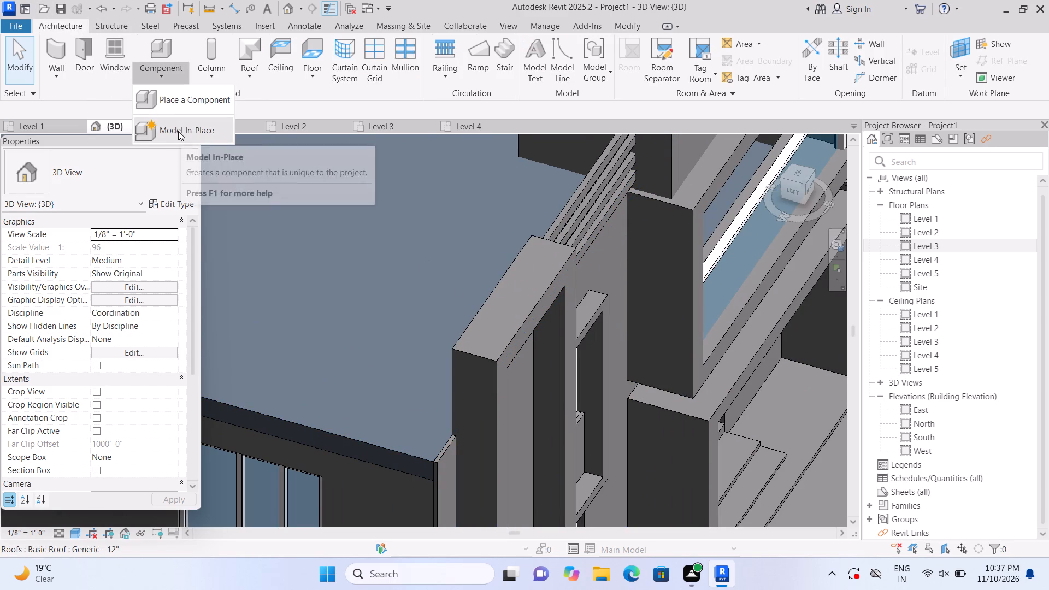
click(178, 131)
scroll(503, 244, down, 2)
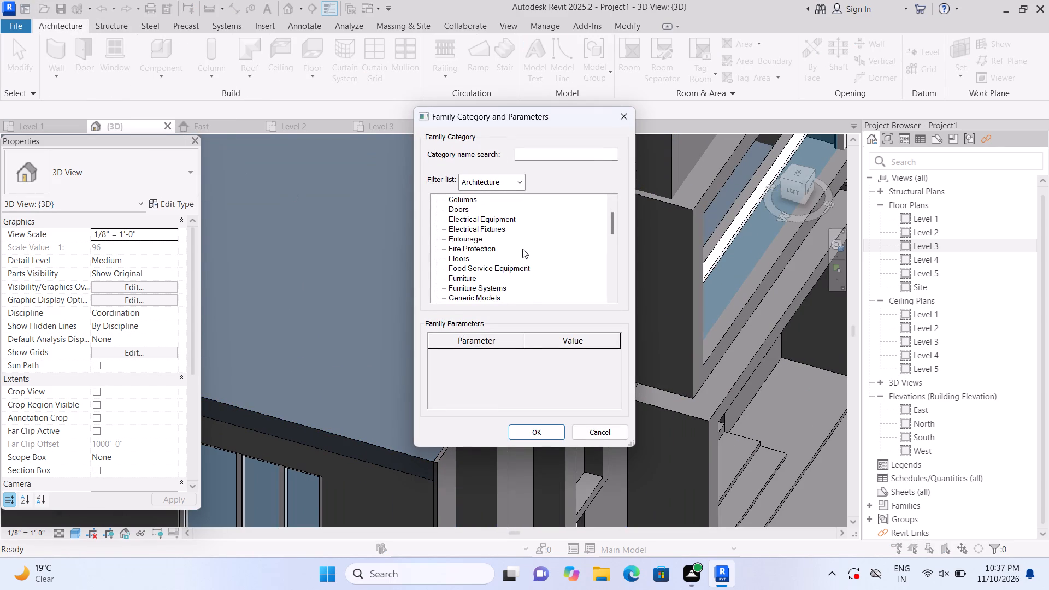
scroll(522, 249, down, 3)
click(499, 274)
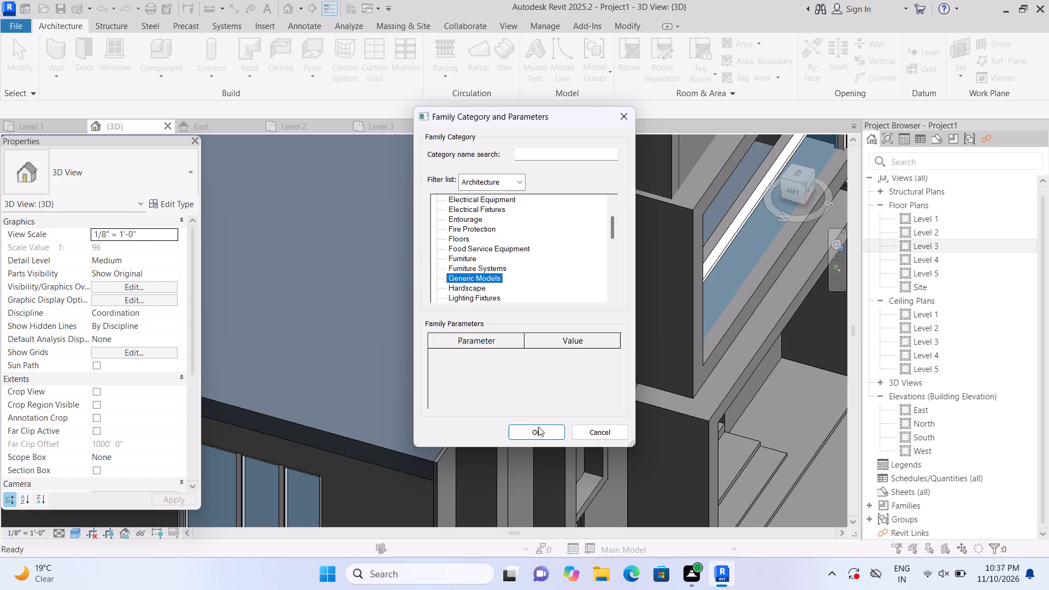
click(539, 428)
click(543, 309)
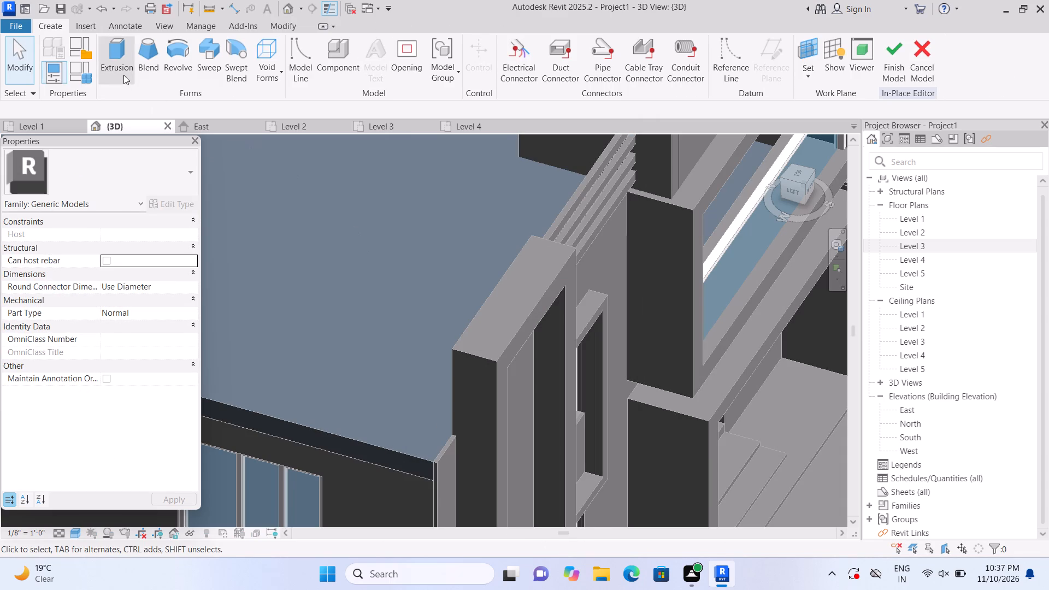
Extrude a narrow rectangular strip 2" deep across the outer end of the tall frame's top face, using that face as work plane.
click(123, 74)
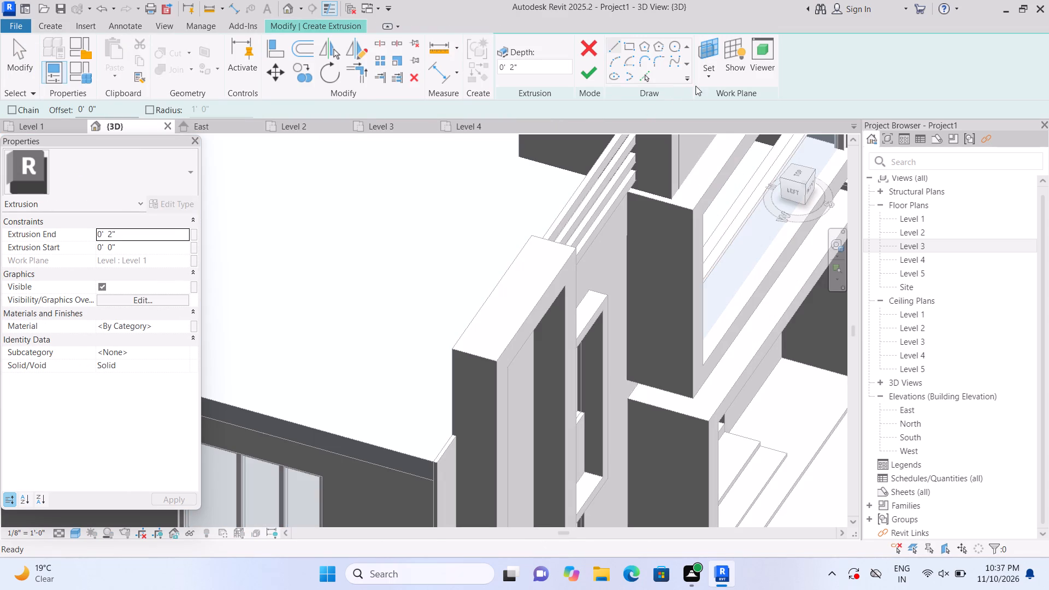
click(713, 79)
click(736, 126)
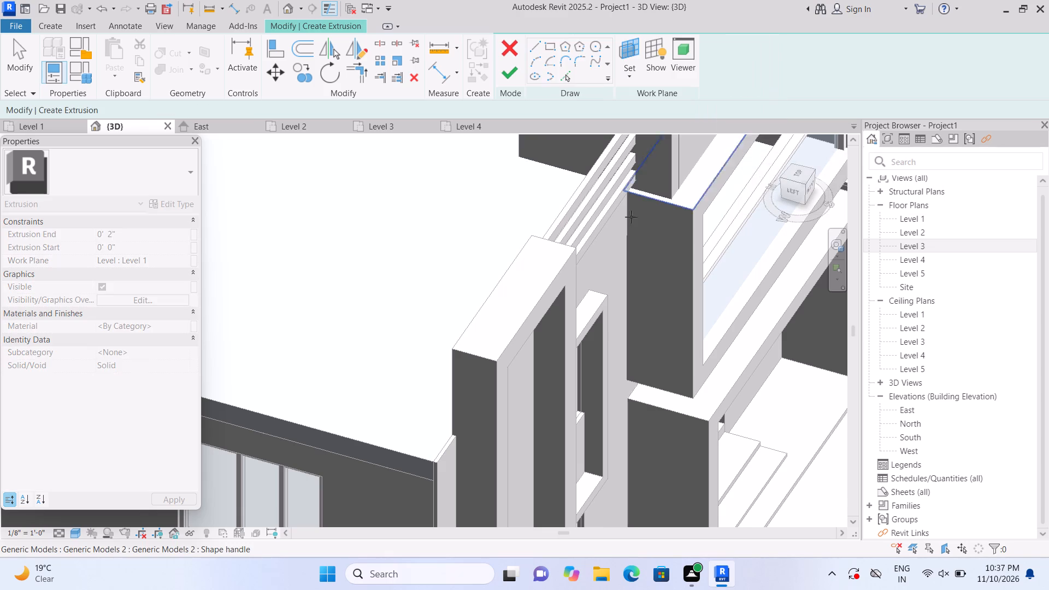
scroll(608, 229, up, 1)
click(518, 280)
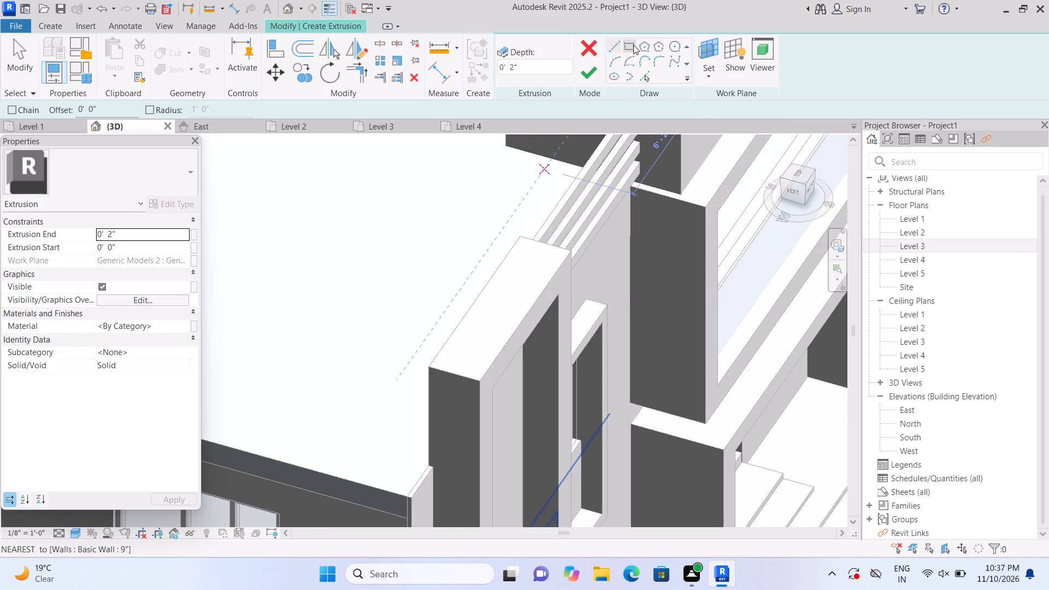
click(627, 47)
scroll(449, 379, up, 1)
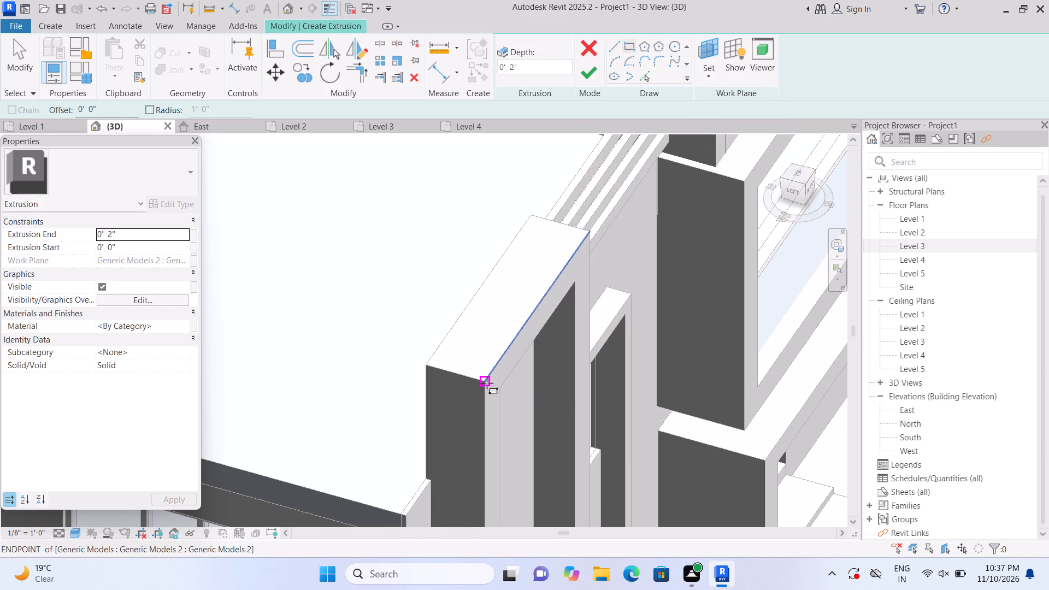
scroll(486, 383, up, 2)
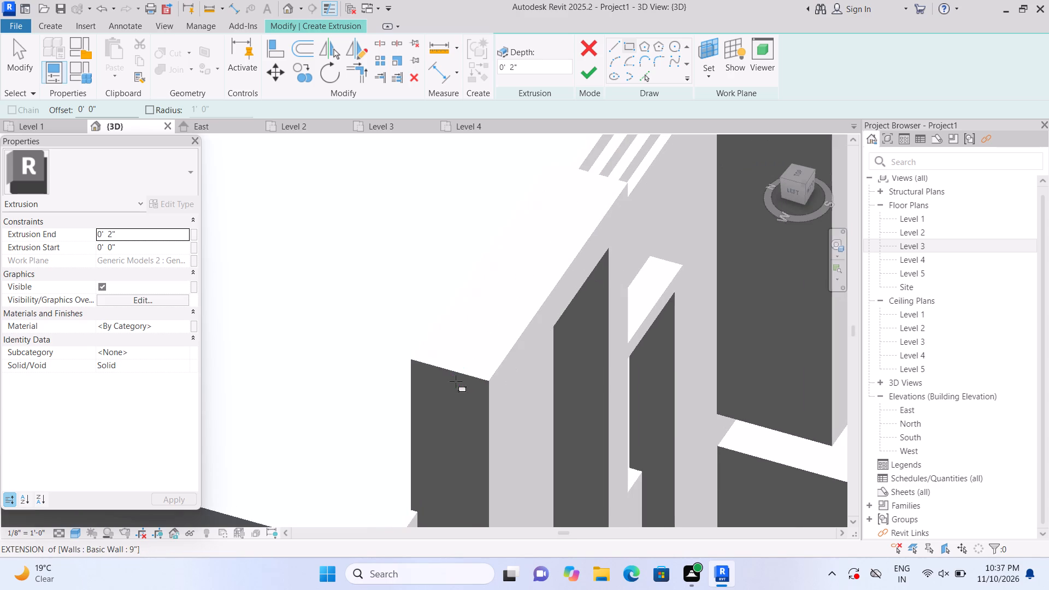
click(412, 359)
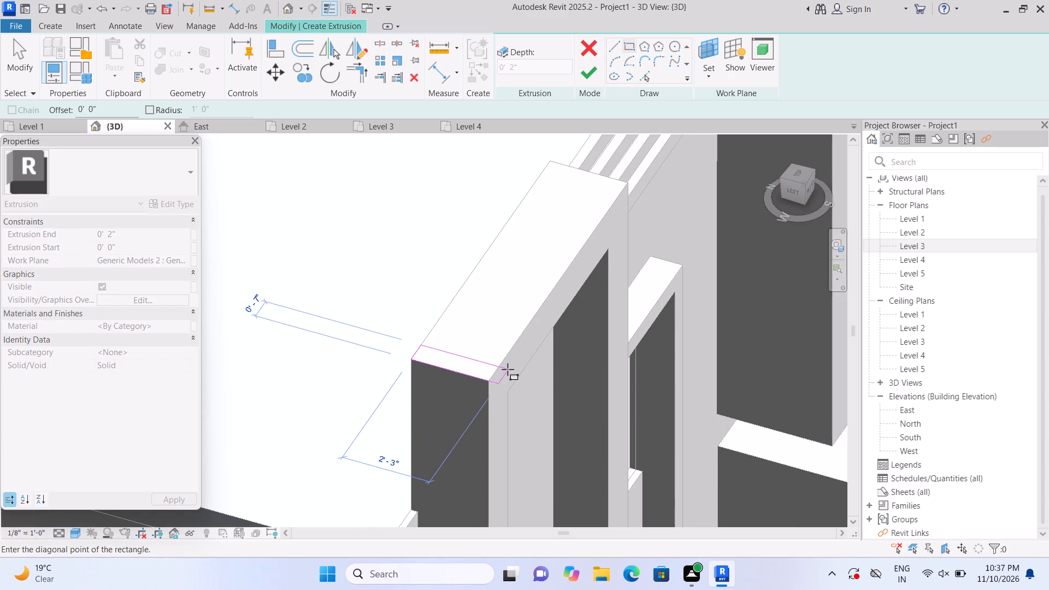
click(495, 371)
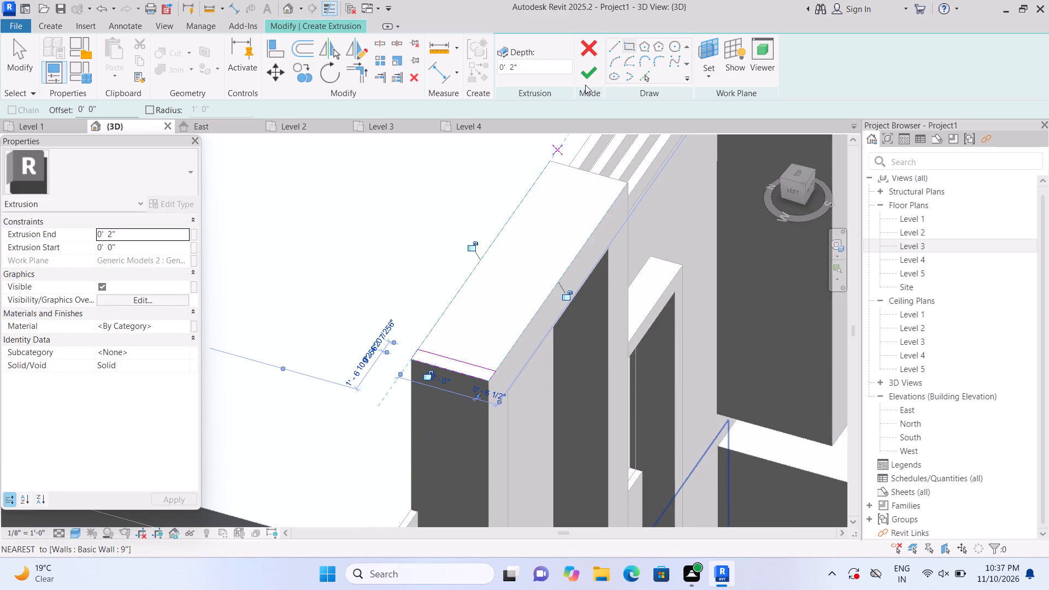
click(583, 79)
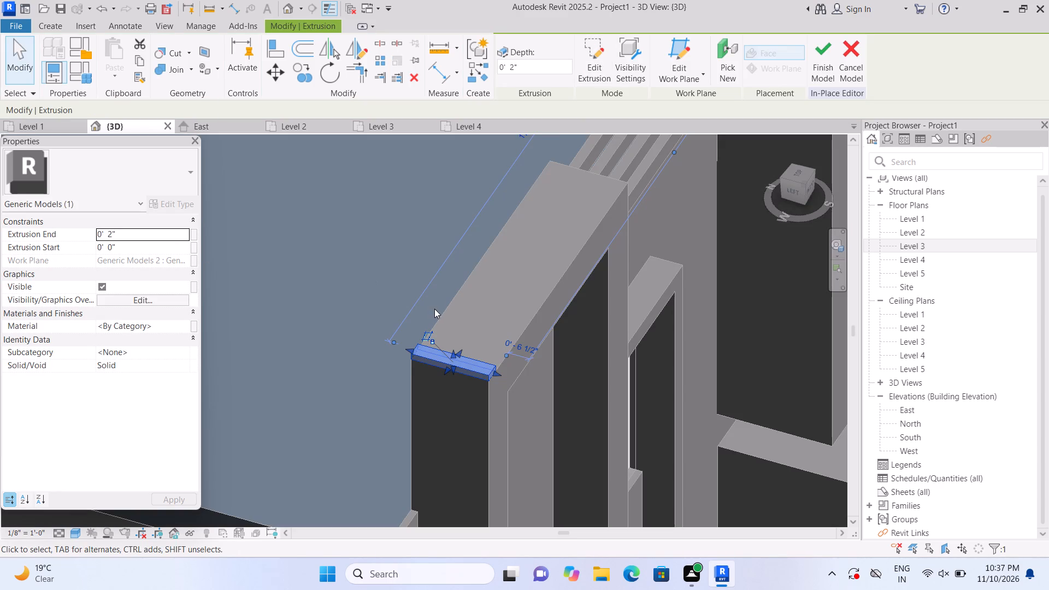
key(Escape)
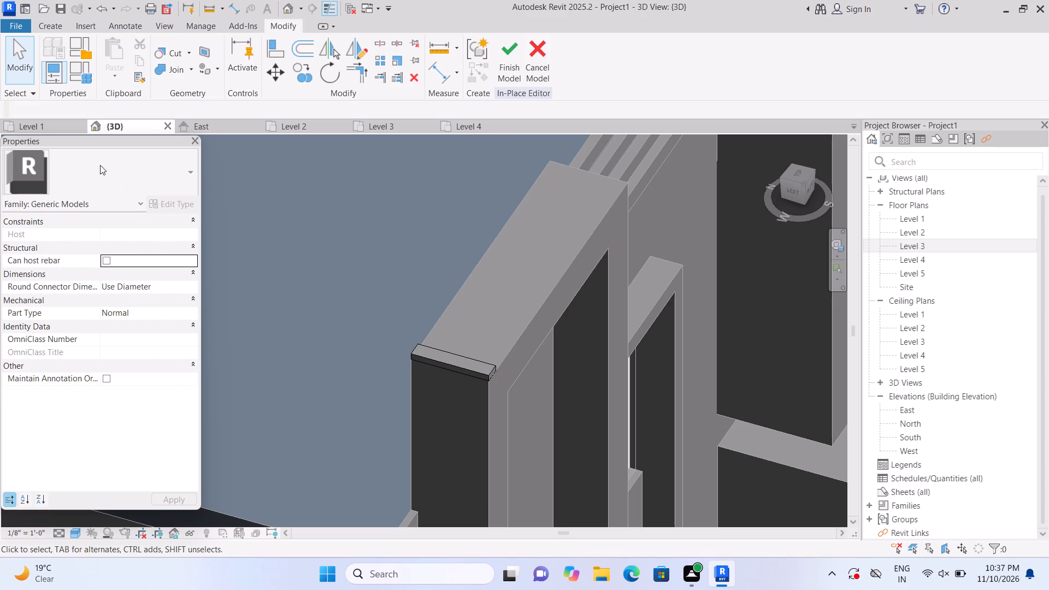
Extrude a narrow rectangular strip 2" deep and about 7'-8" long along the front edge of the tall frame's top face.
click(58, 28)
click(111, 54)
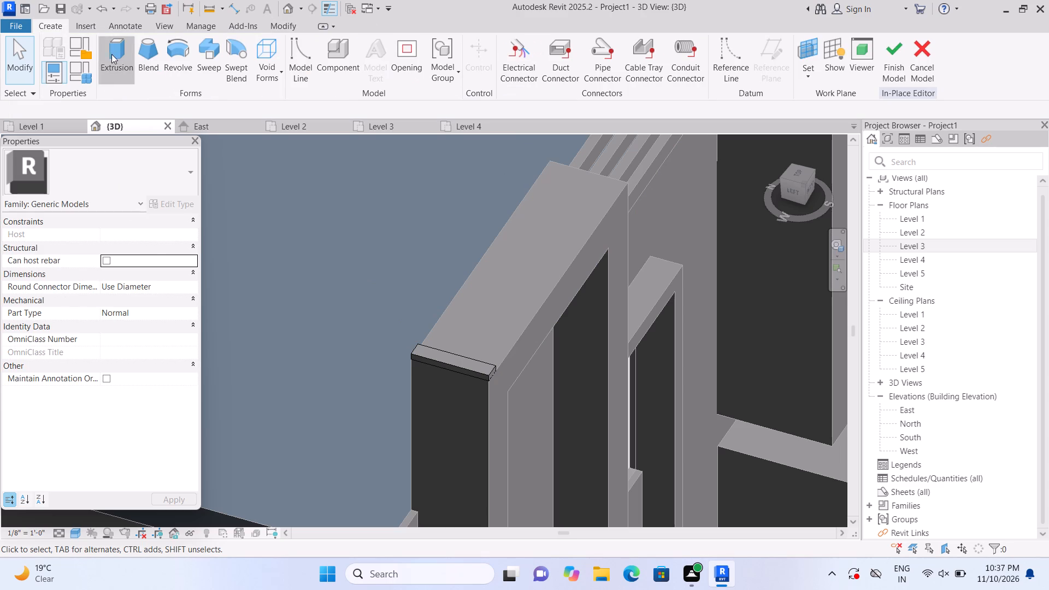
click(711, 77)
click(720, 131)
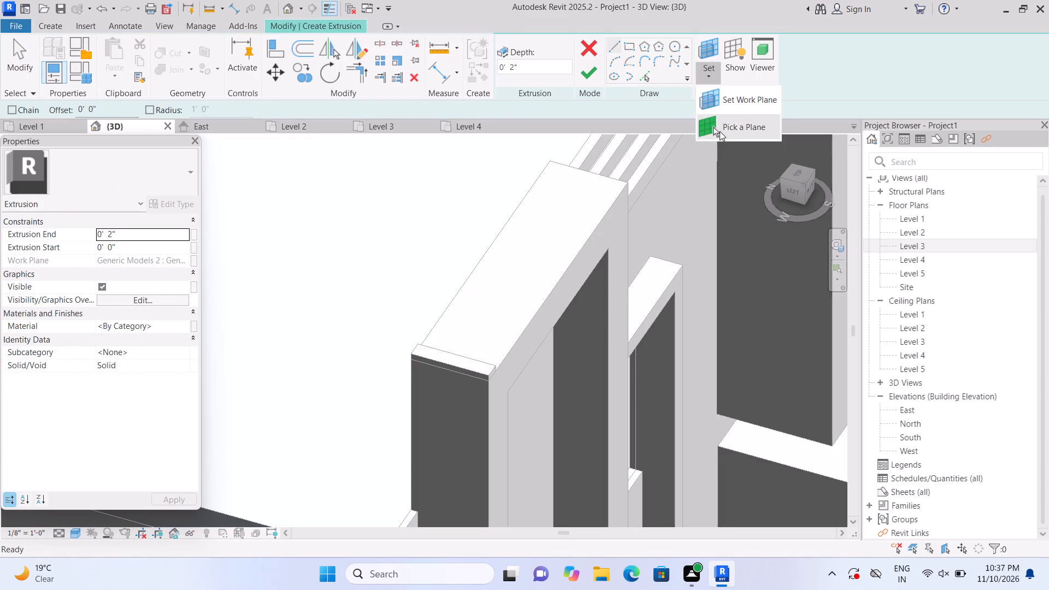
click(544, 236)
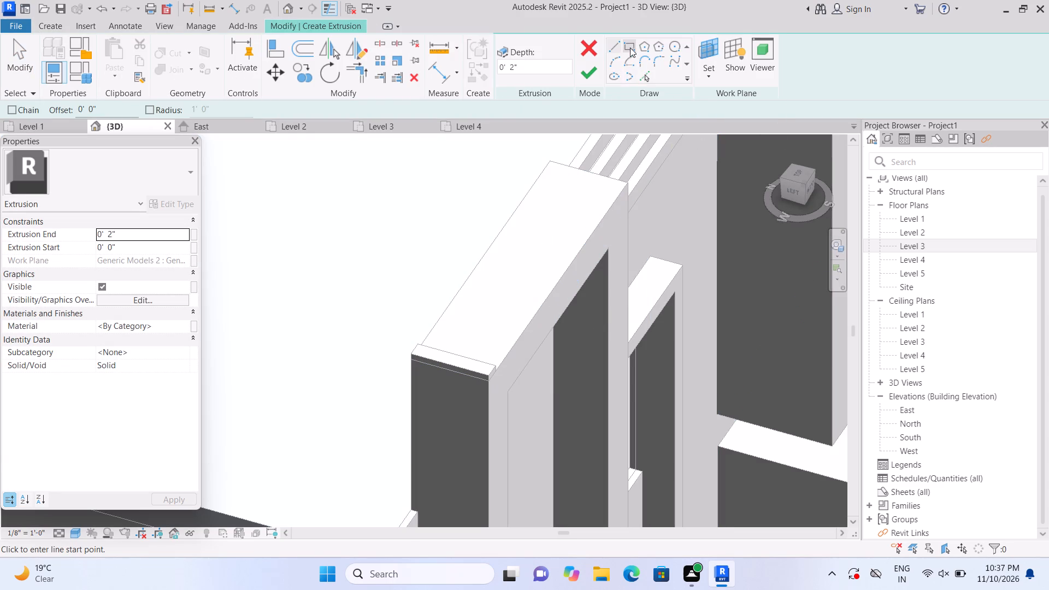
click(630, 49)
scroll(496, 379, up, 1)
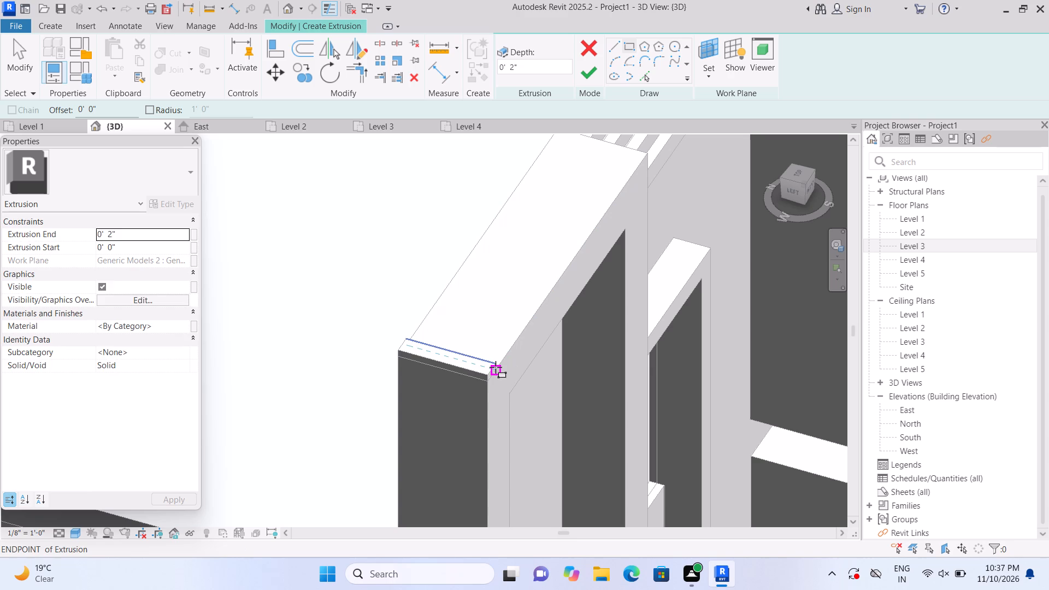
click(496, 367)
middle_drag(573, 207, 546, 250)
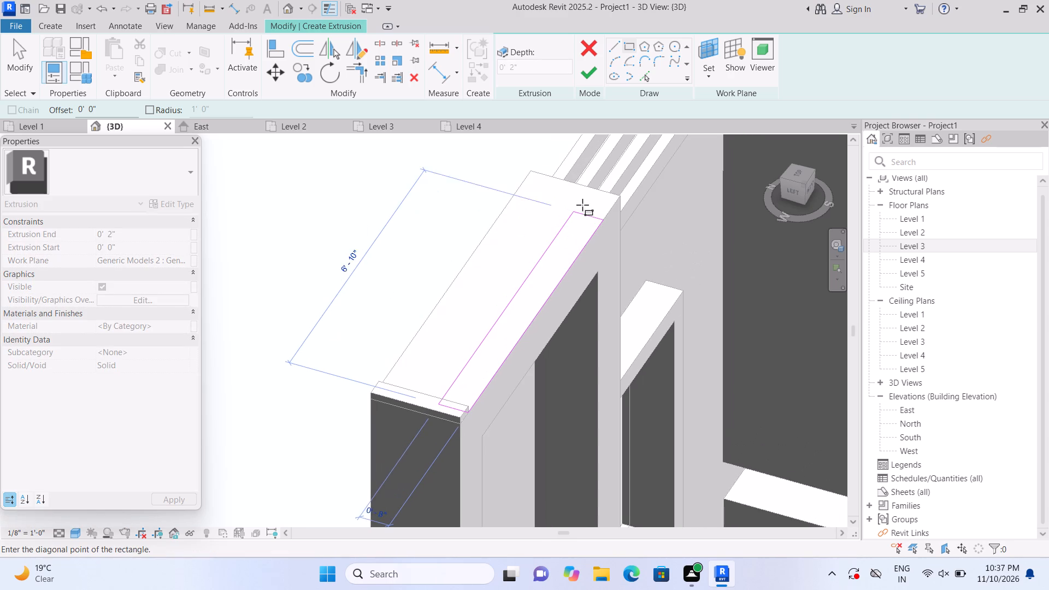
click(605, 191)
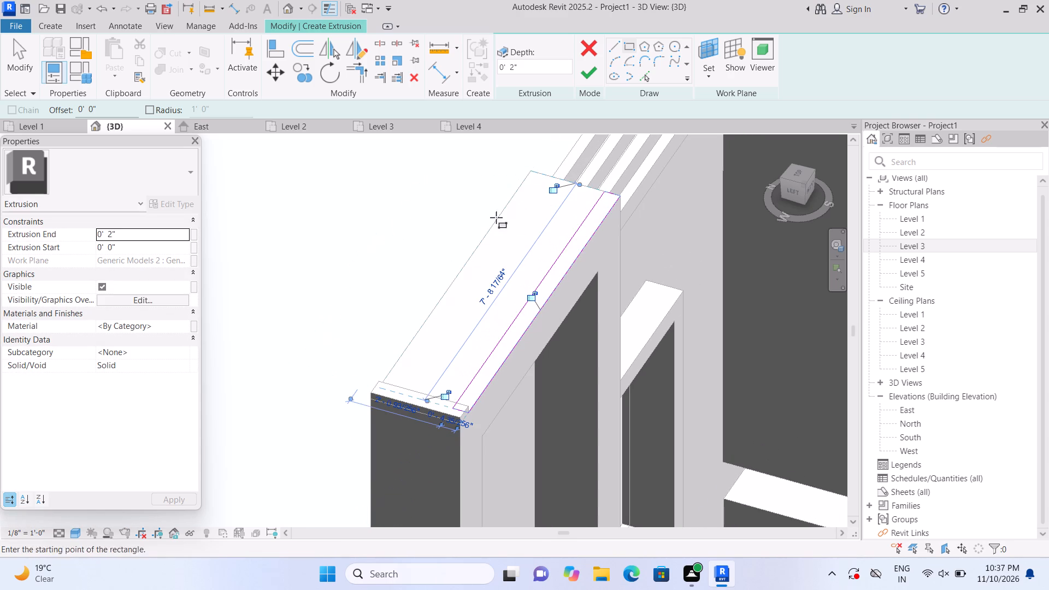
click(592, 78)
Stretch the long strip's outer side slightly past the tall frame's front face so it overhangs.
scroll(565, 245, up, 1)
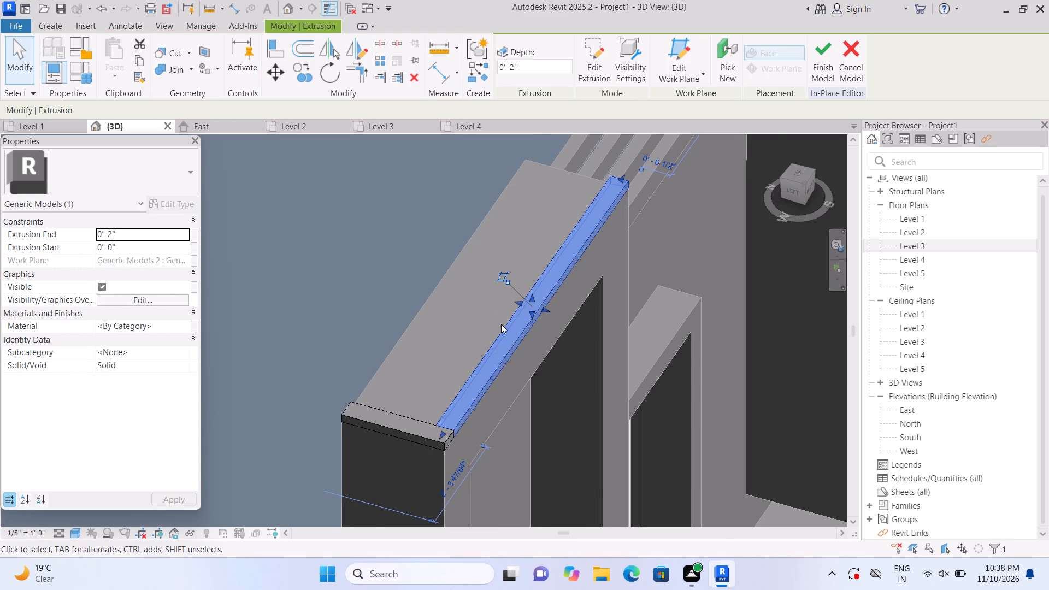
scroll(508, 326, up, 1)
middle_click(421, 270)
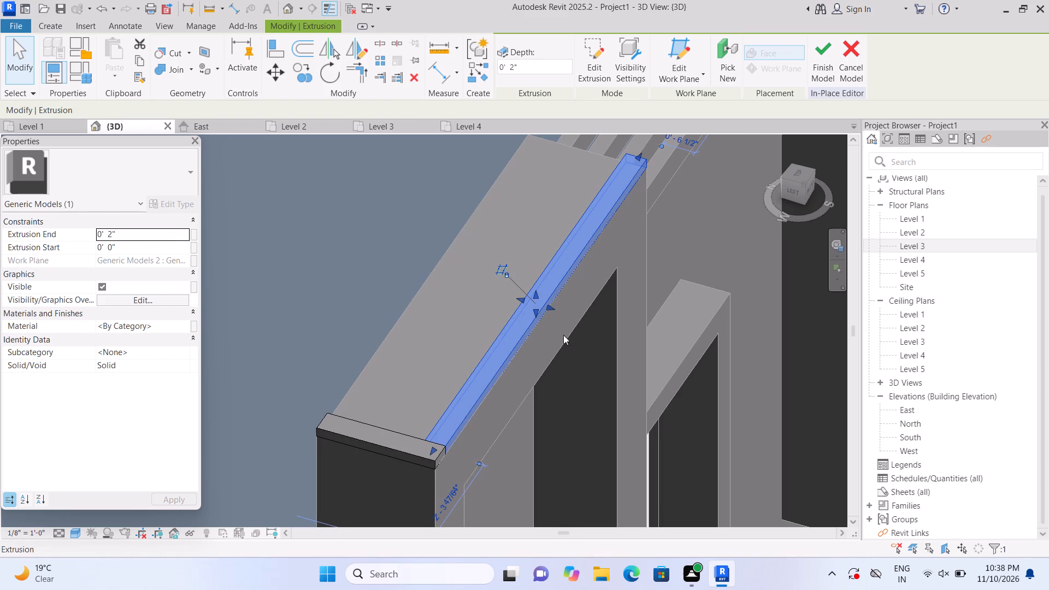
drag(551, 305, 555, 306)
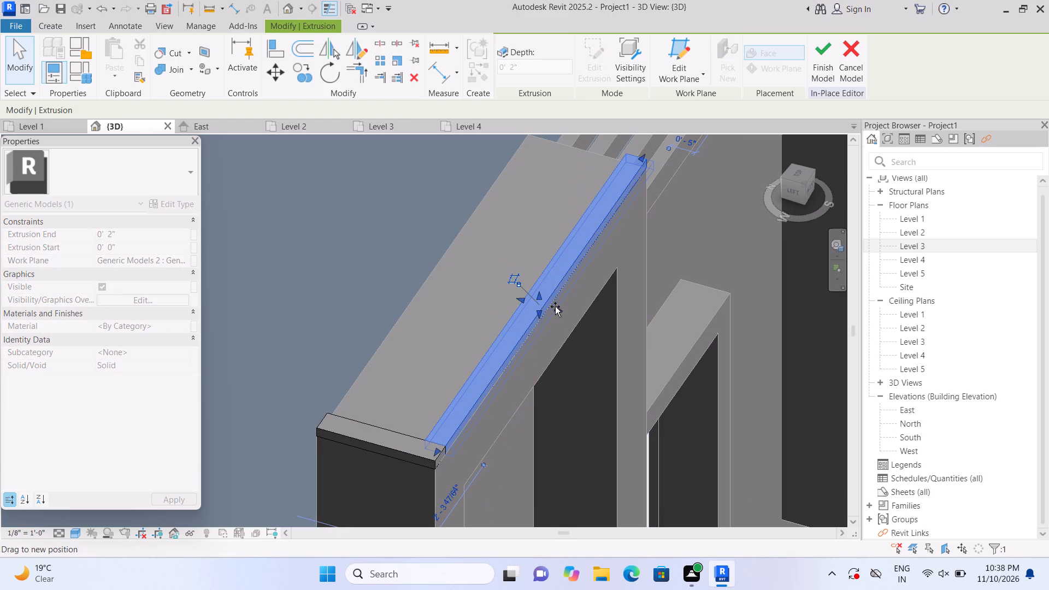
drag(555, 306, 559, 306)
click(559, 306)
scroll(555, 304, down, 1)
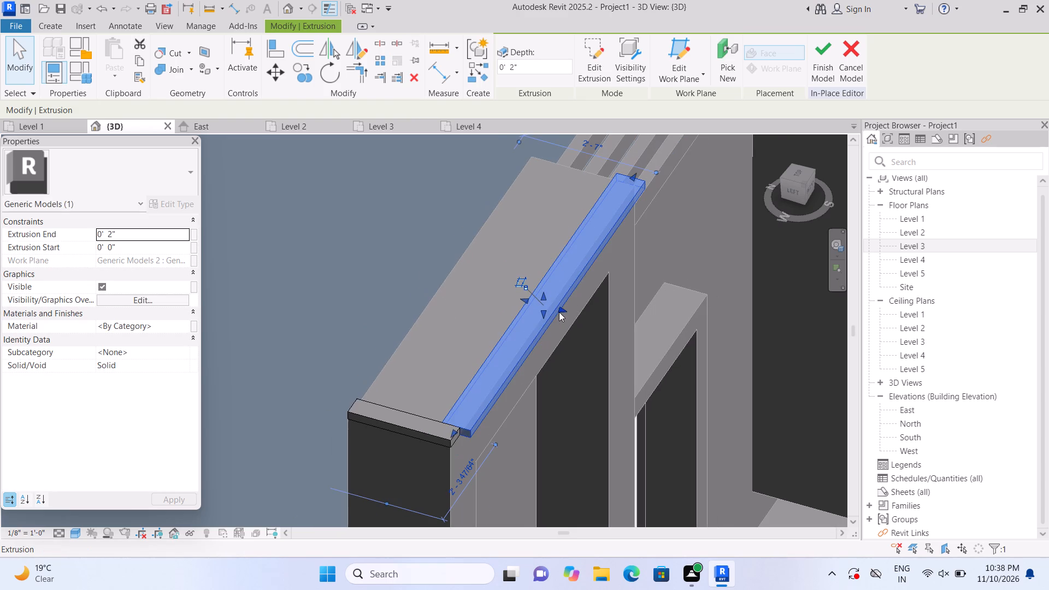
drag(562, 307, 556, 307)
Lengthen the outer-end strip to about 2'-7" so its end lines up with the long strip's overhanging side.
scroll(539, 358, up, 1)
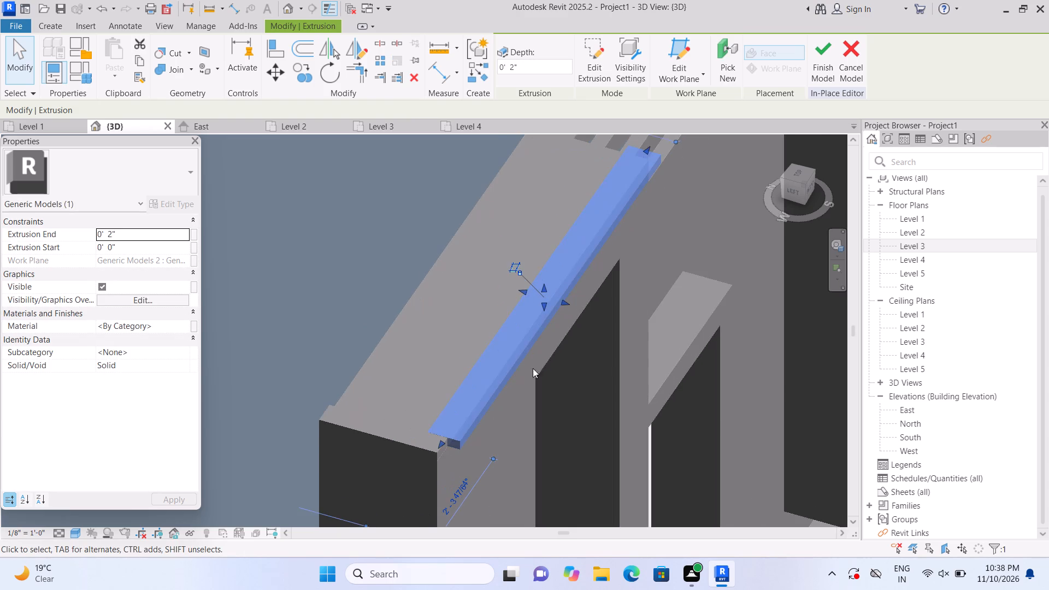
scroll(516, 400, up, 1)
click(417, 462)
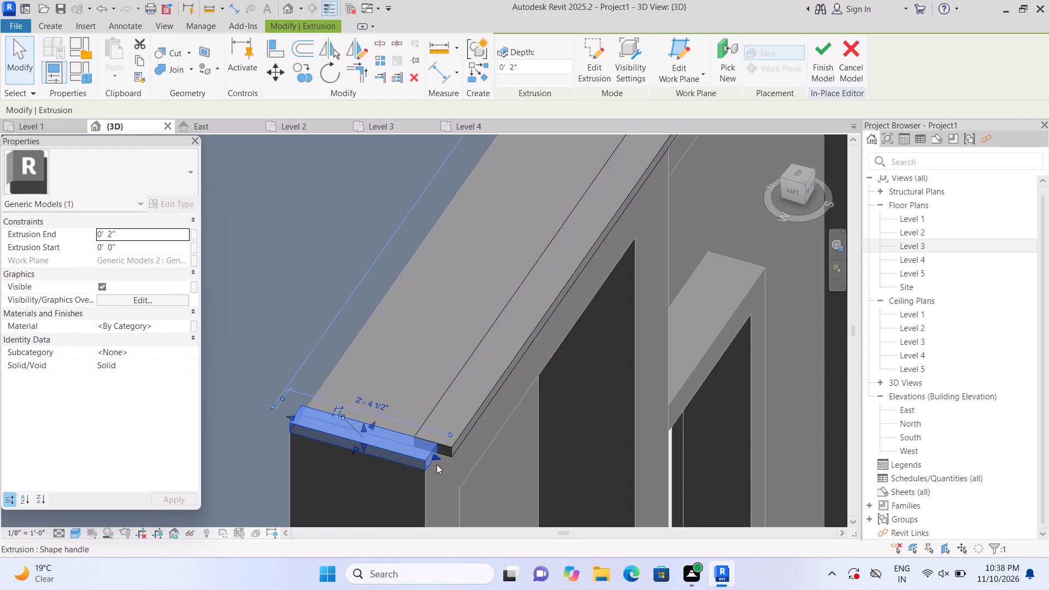
drag(437, 458, 447, 459)
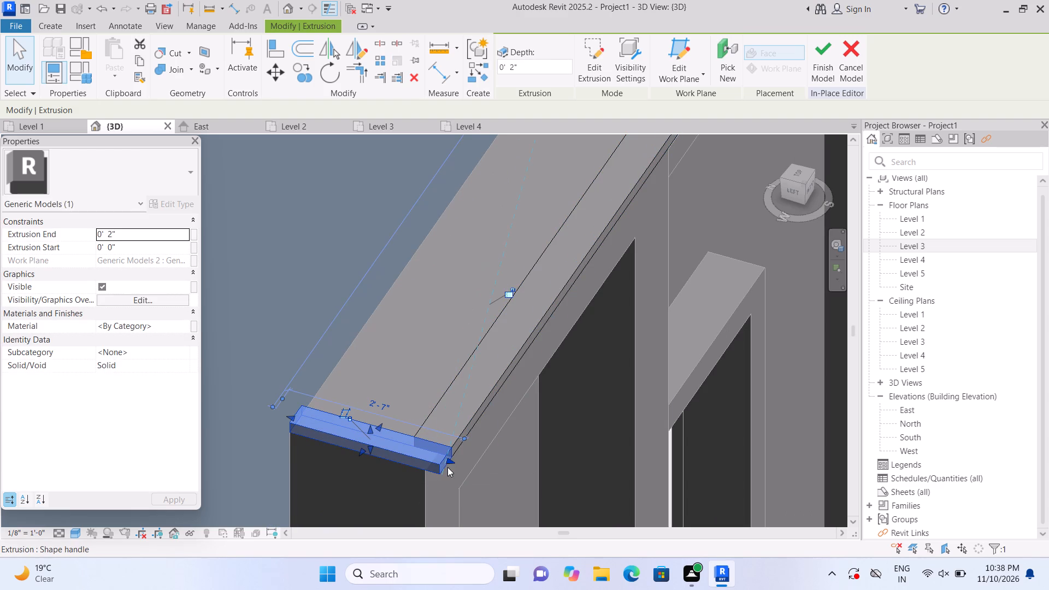
click(310, 308)
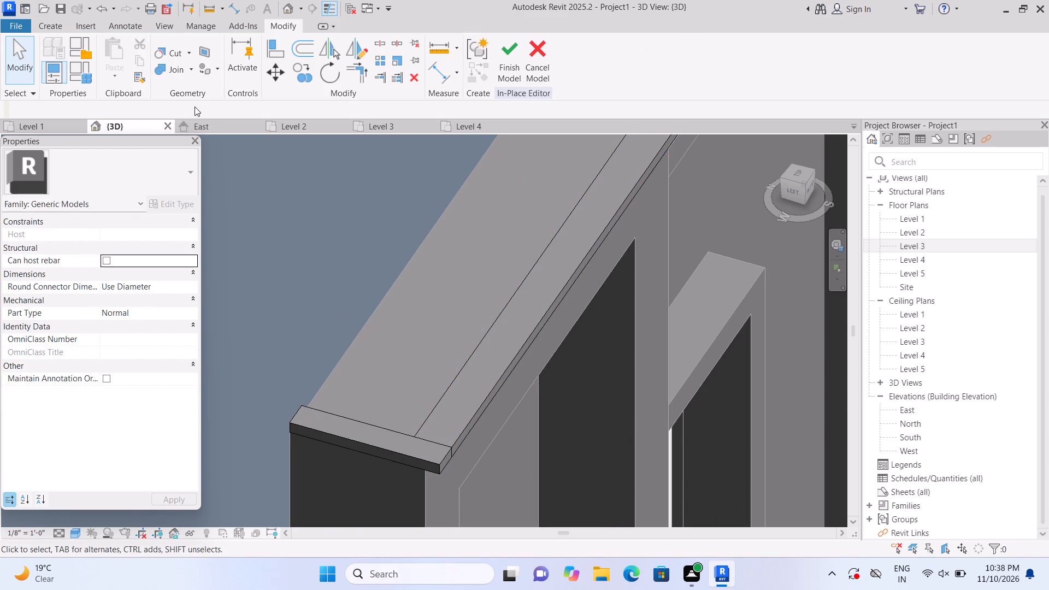
Join the outer-end strip with the long strip into one L-shaped trim using Join Geometry.
click(189, 69)
click(199, 96)
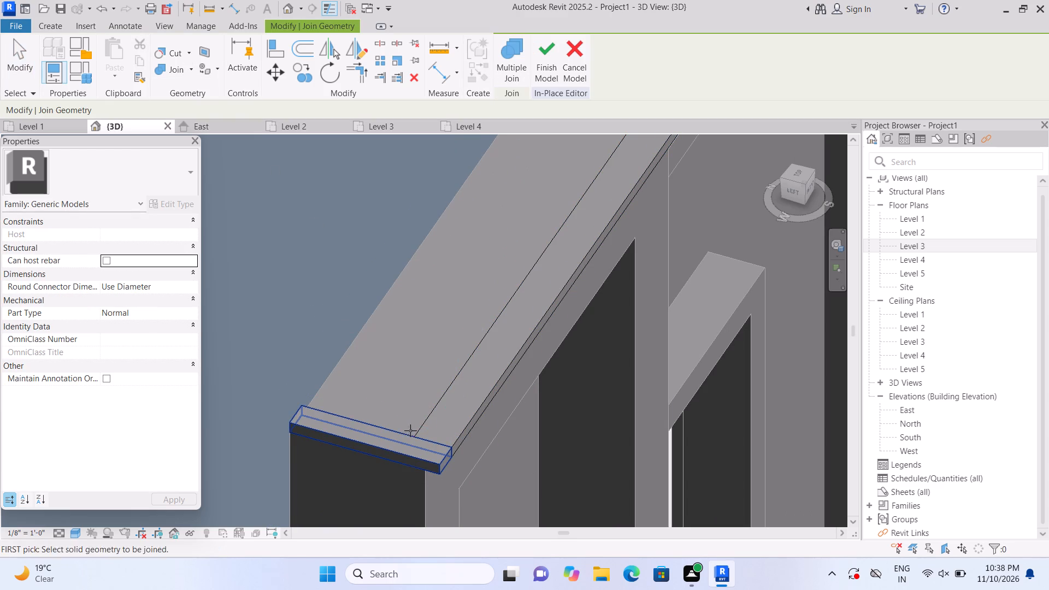
click(413, 468)
click(446, 429)
scroll(444, 416, down, 7)
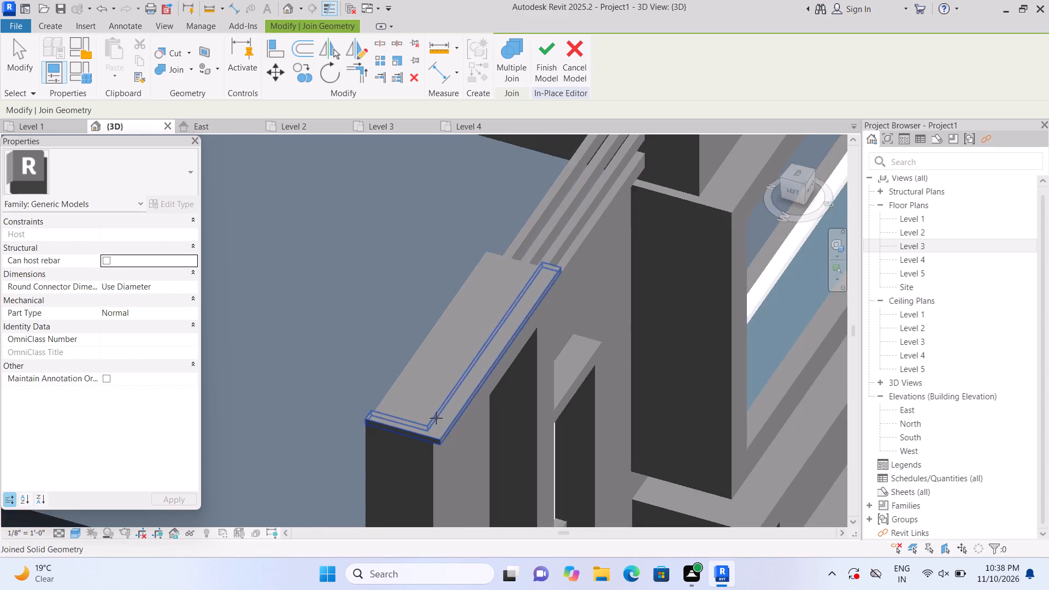
Extrude a rectangular strip 2" deep and about 4" wide across the tall frame's top face at the end beside the bars.
scroll(446, 294, up, 1)
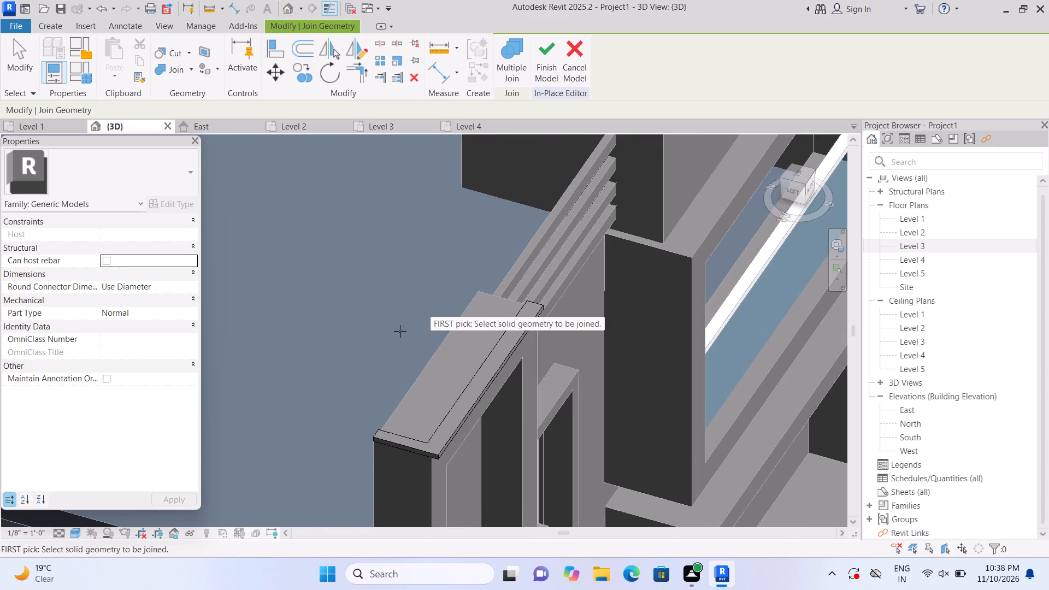
scroll(442, 275, up, 2)
click(47, 21)
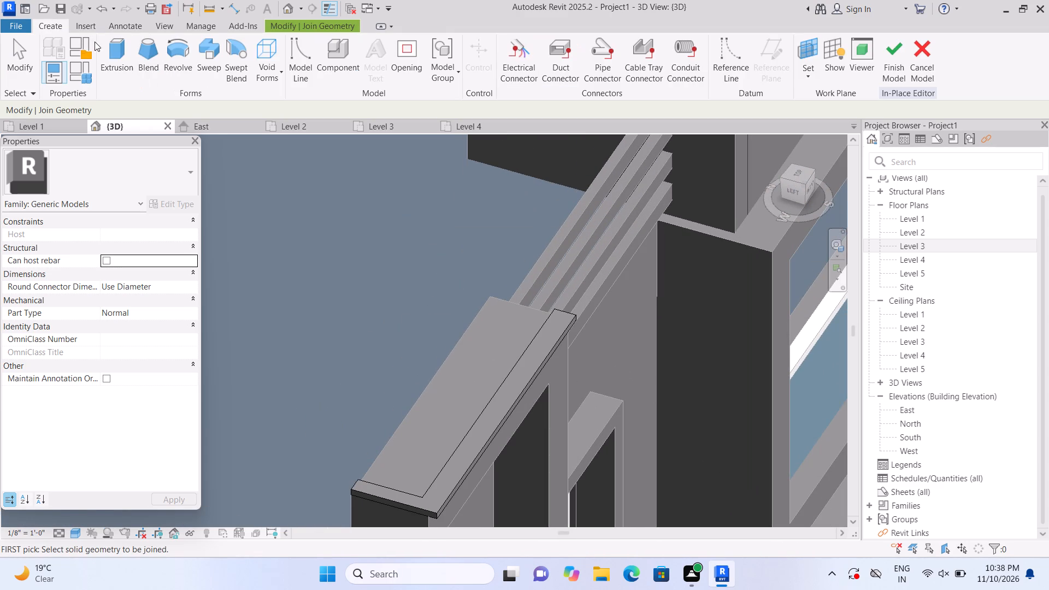
click(115, 50)
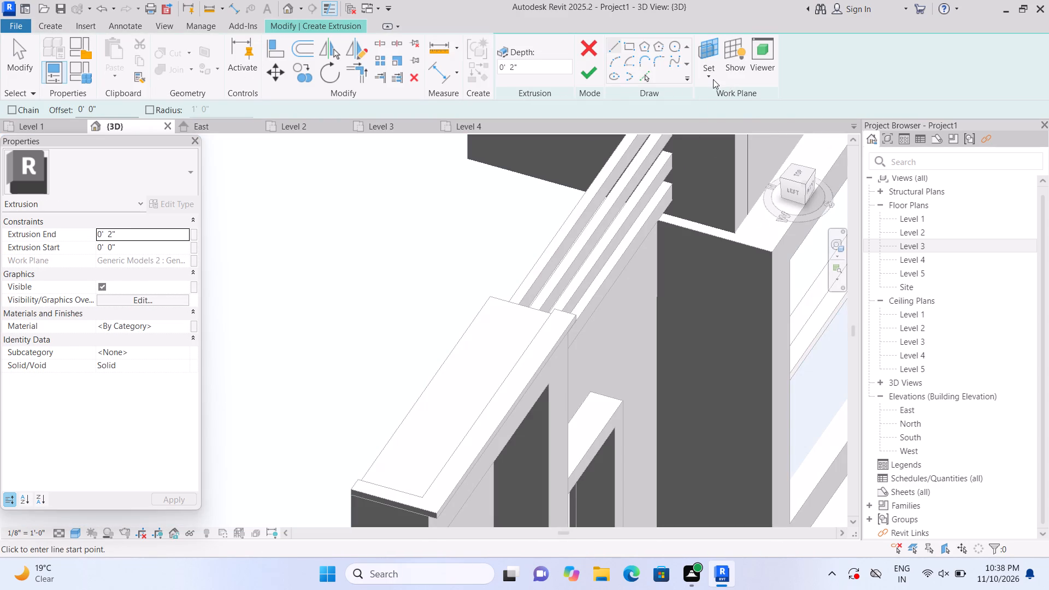
click(713, 79)
click(727, 129)
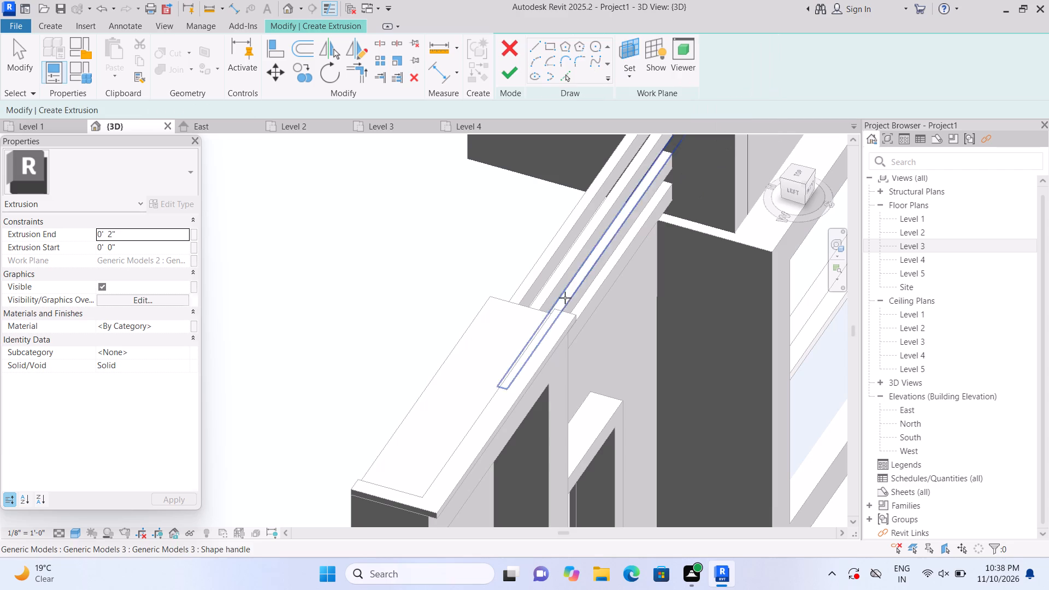
click(496, 341)
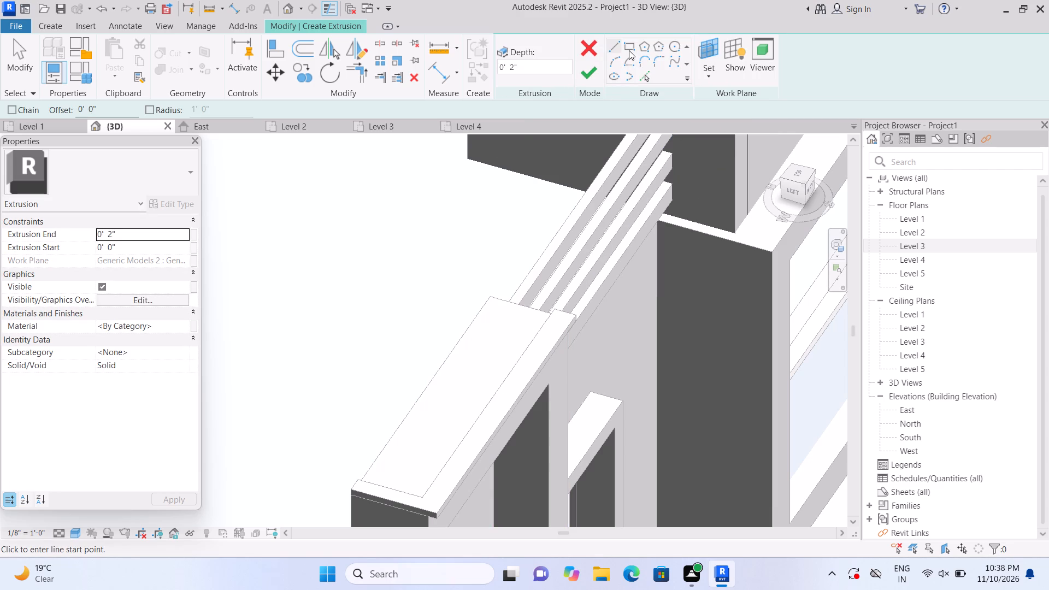
click(630, 49)
scroll(571, 293, up, 3)
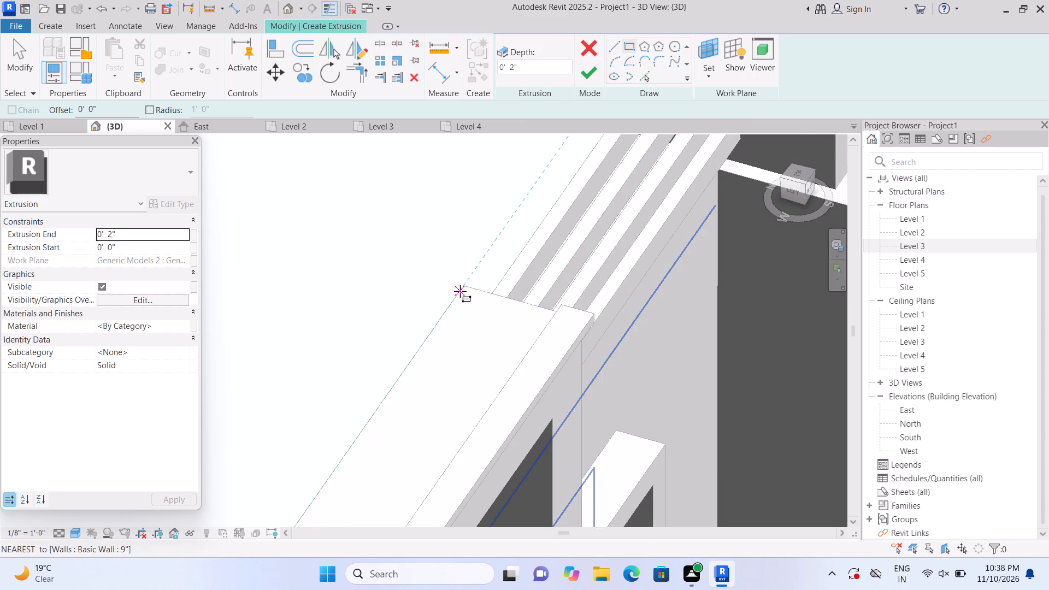
click(465, 282)
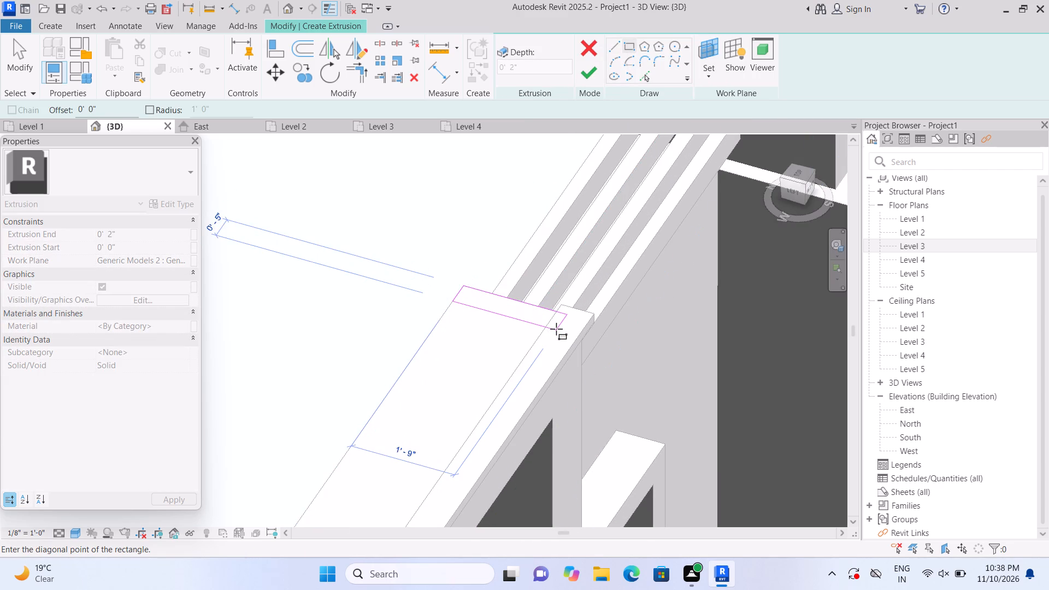
click(556, 327)
click(586, 73)
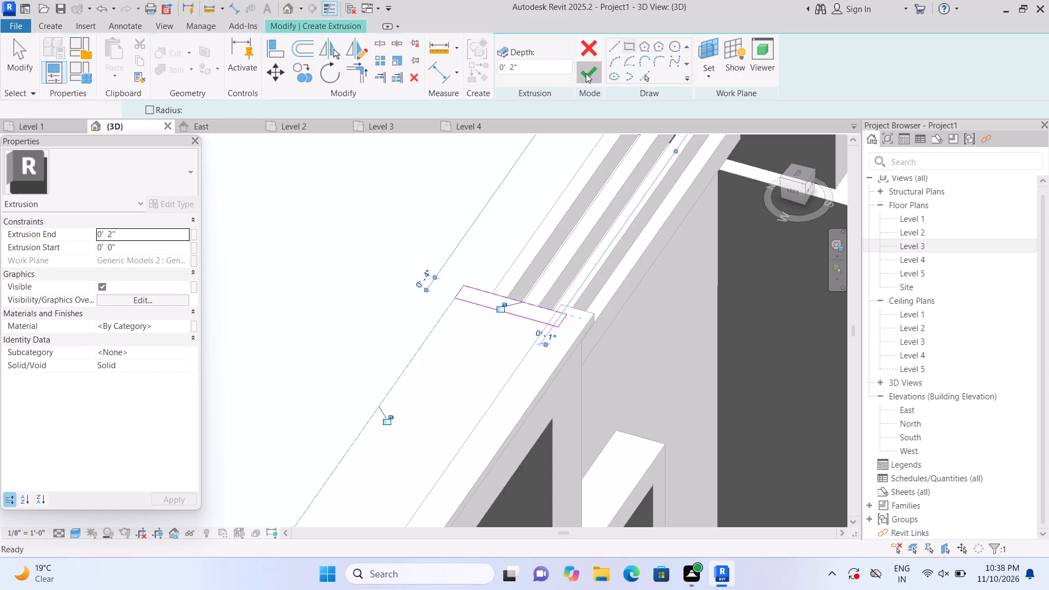
Stretch the long strip's inner end and the new cross strip's edge slightly toward the bars so they line up.
scroll(552, 260, up, 1)
scroll(580, 295, up, 1)
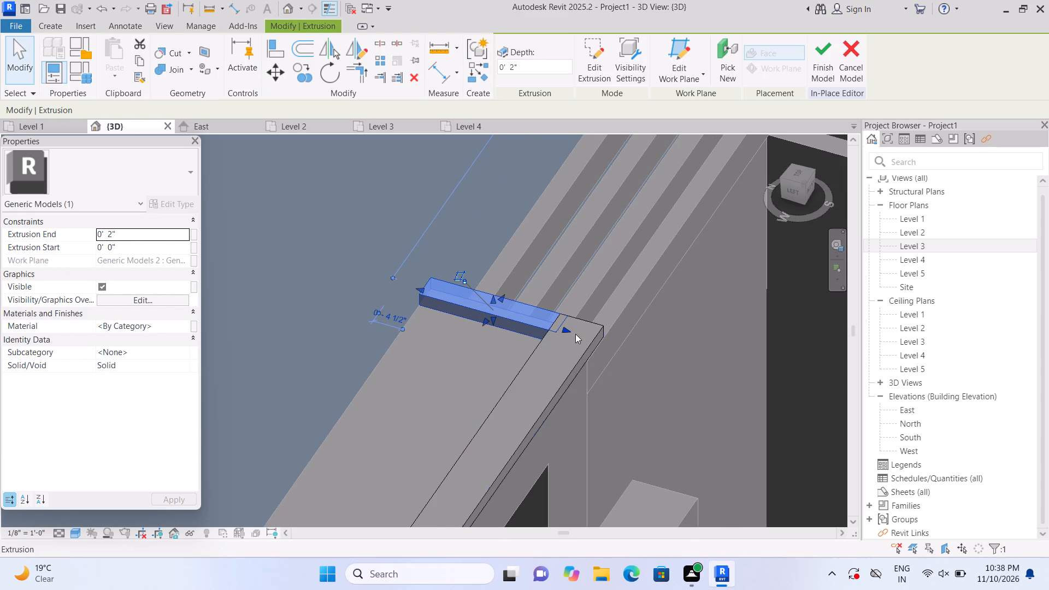
click(573, 346)
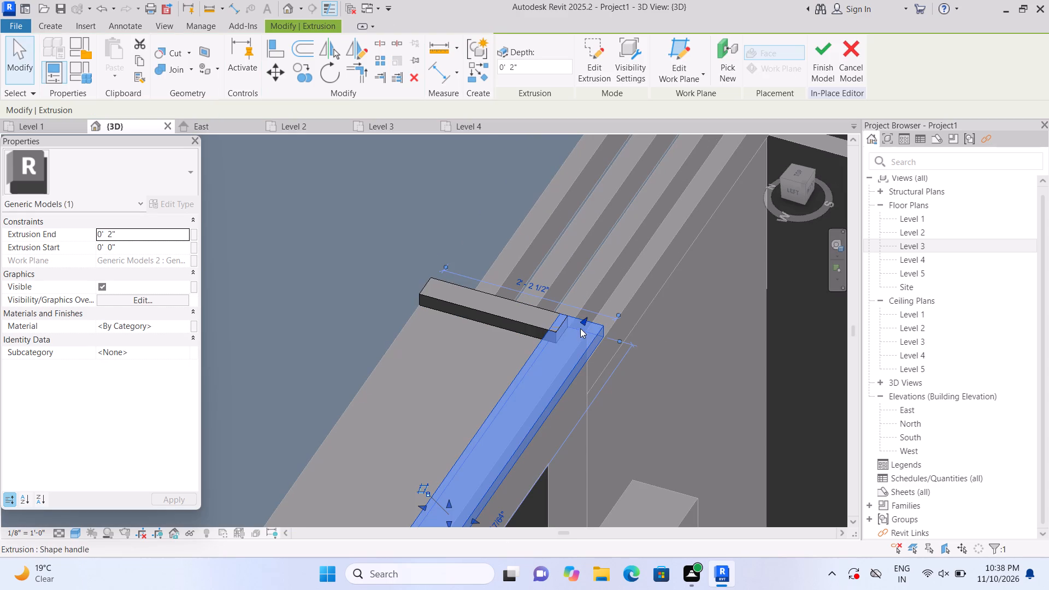
click(584, 318)
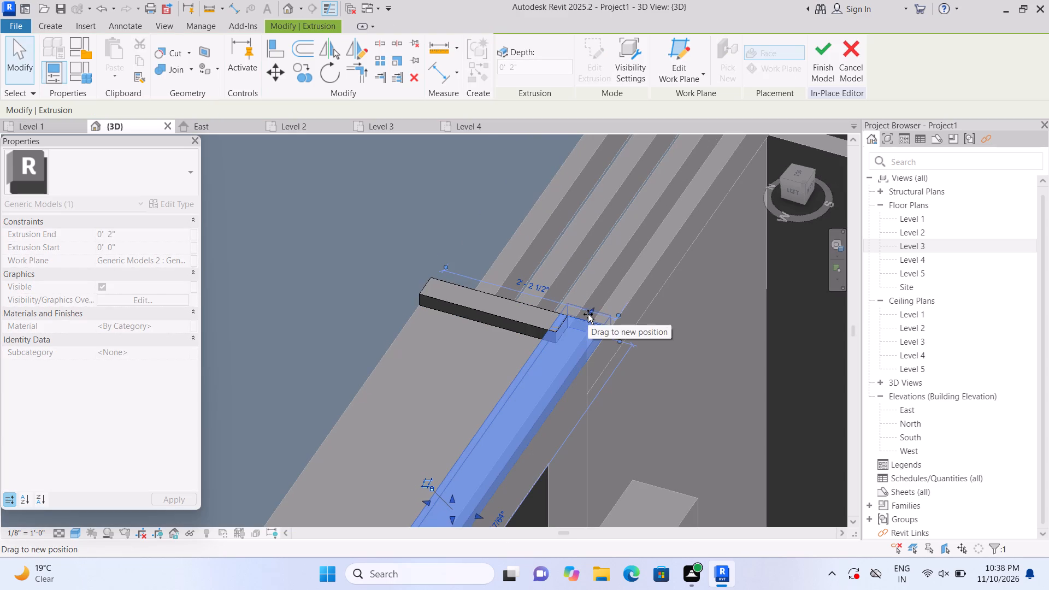
click(523, 312)
scroll(526, 309, up, 1)
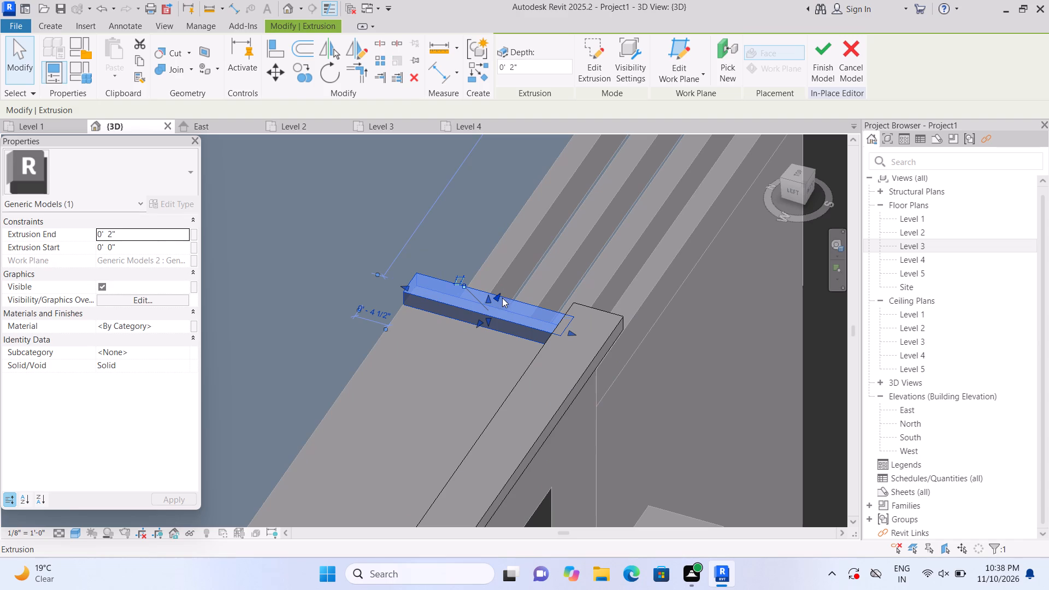
drag(498, 295, 505, 286)
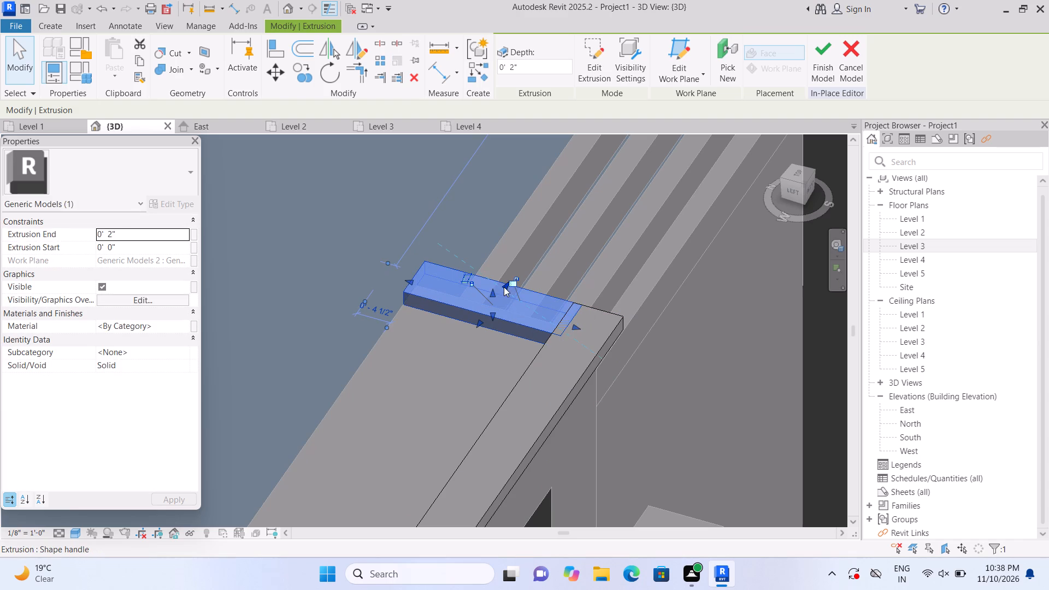
Join the cross strip beside the bars with the L-shaped trim using Join Geometry.
click(192, 73)
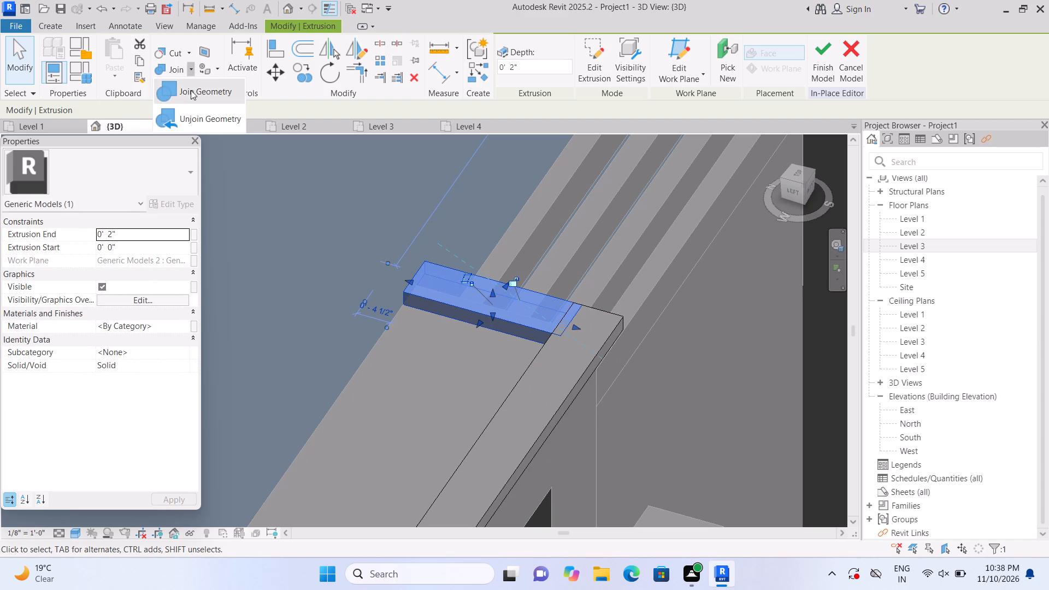
click(191, 90)
click(459, 280)
drag(526, 343, 531, 348)
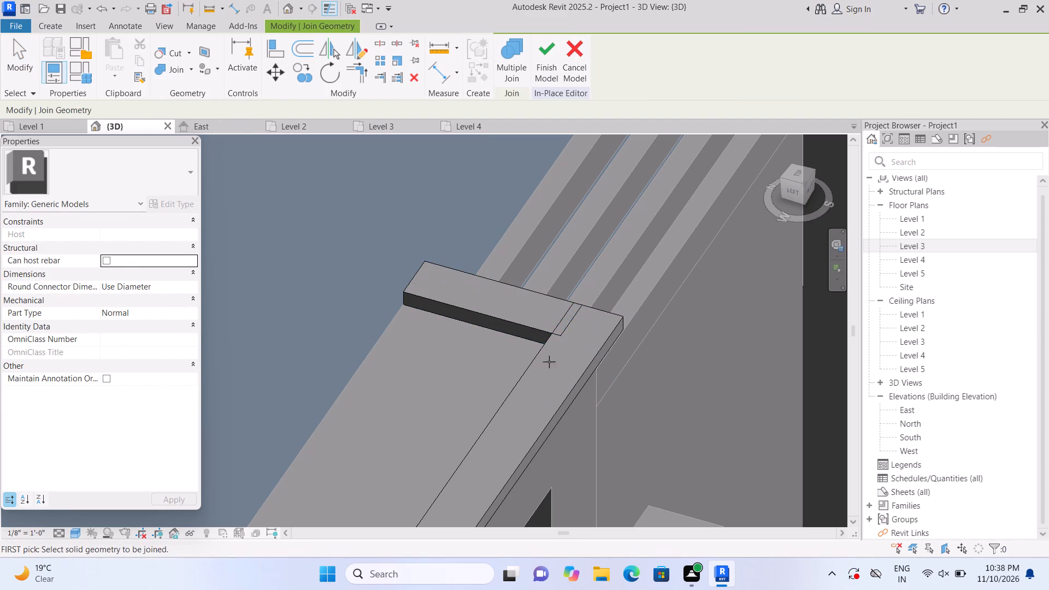
click(563, 371)
click(527, 321)
Examine the trim on the tall frame and the whole facade from the home and front views.
scroll(514, 231, down, 7)
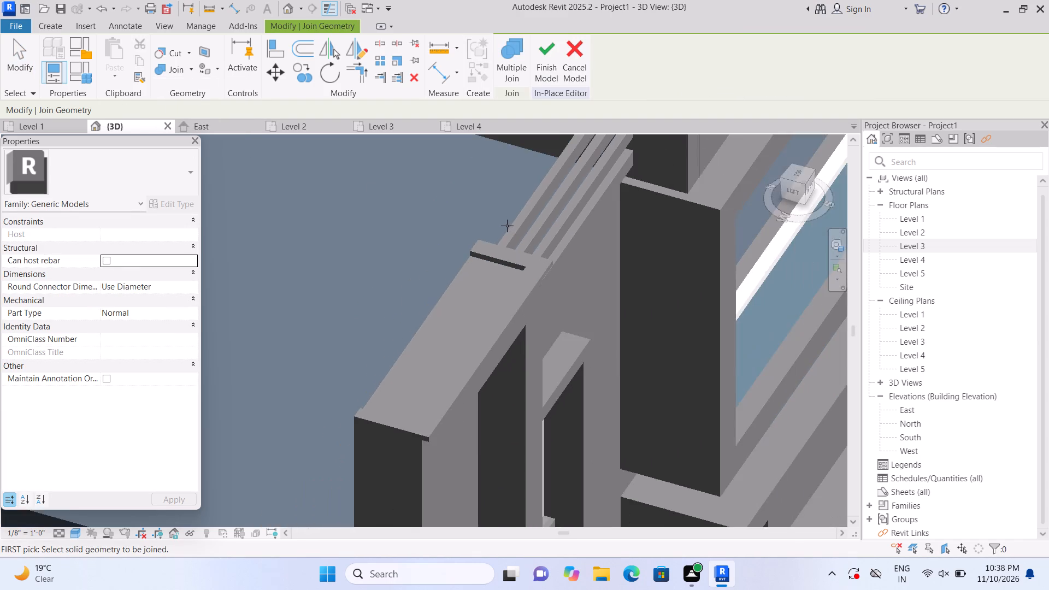
scroll(507, 226, down, 6)
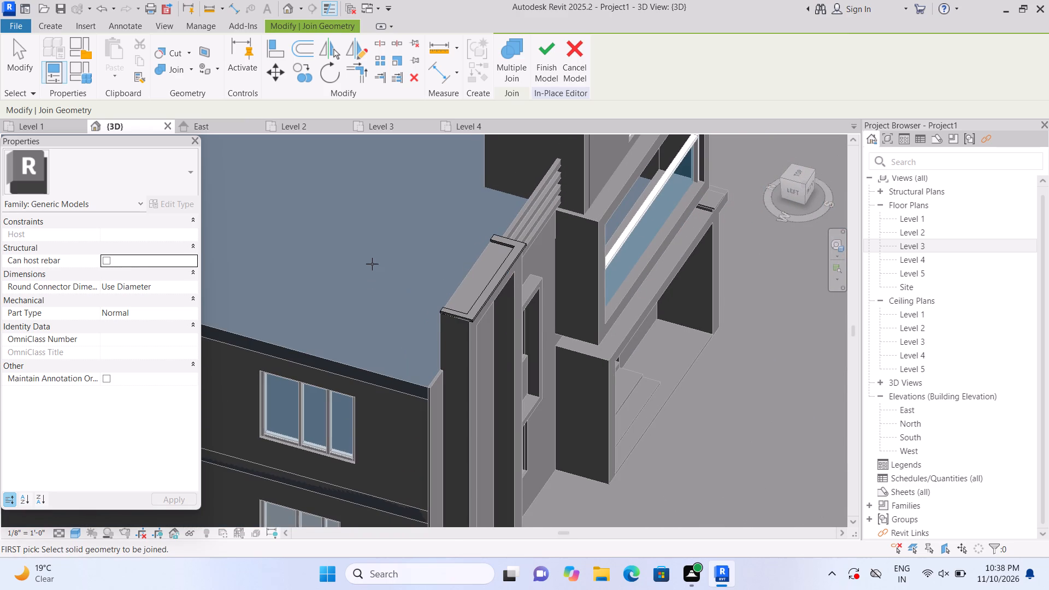
scroll(372, 264, down, 4)
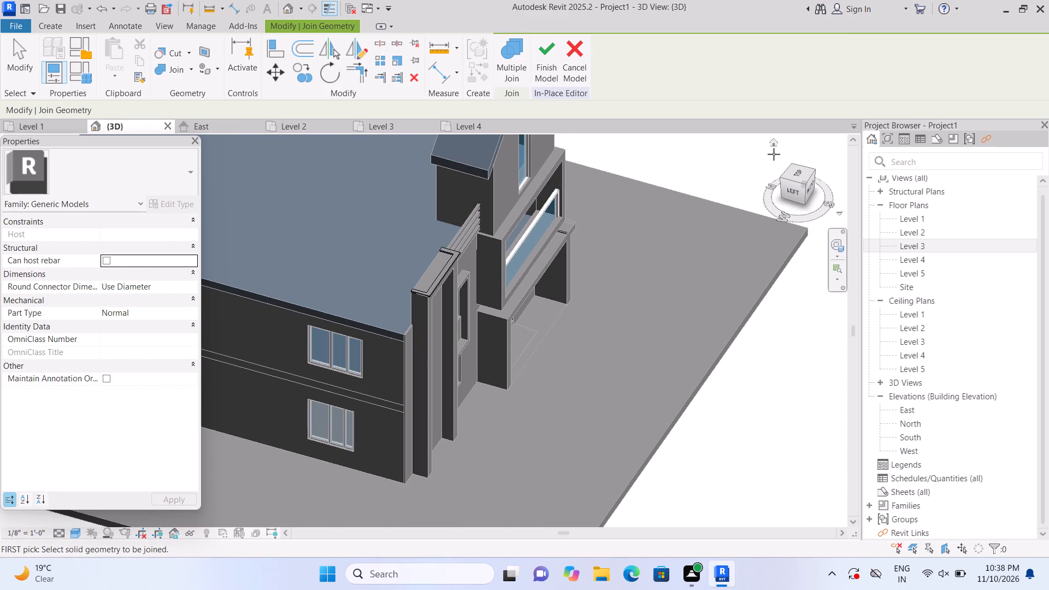
click(774, 142)
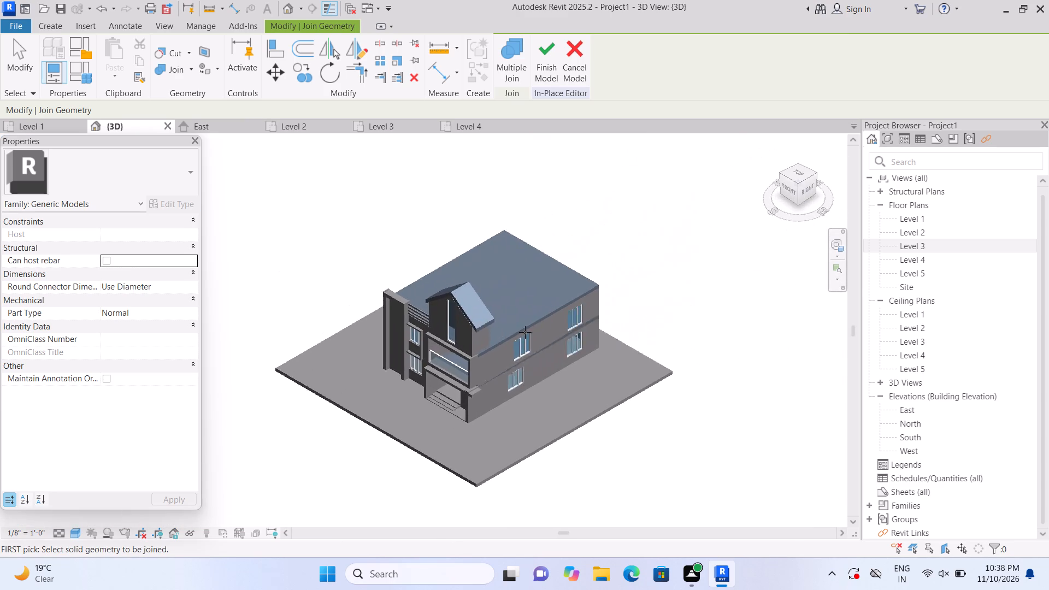
scroll(341, 415, up, 8)
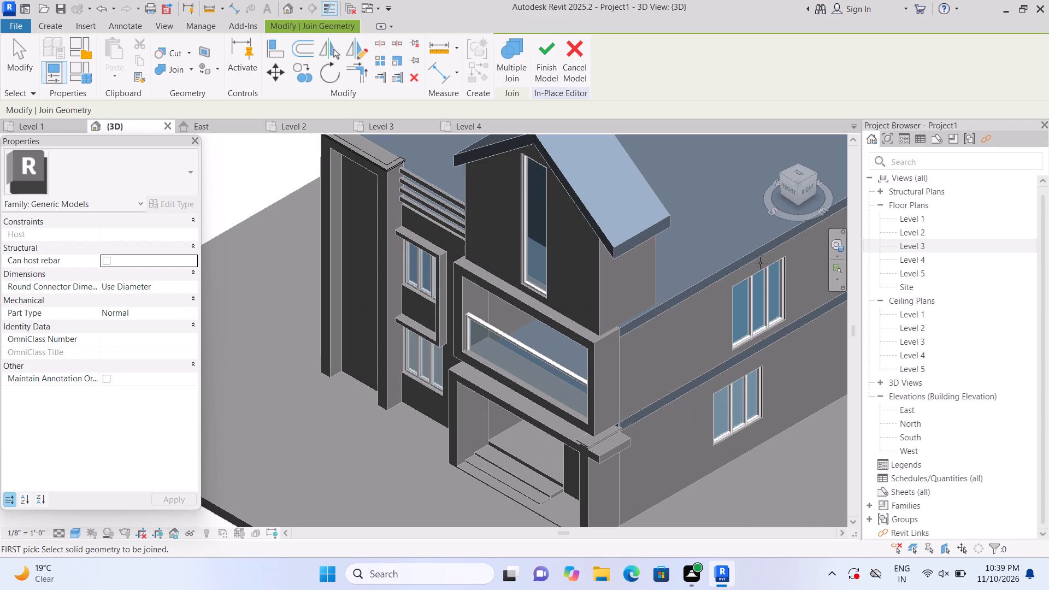
click(787, 188)
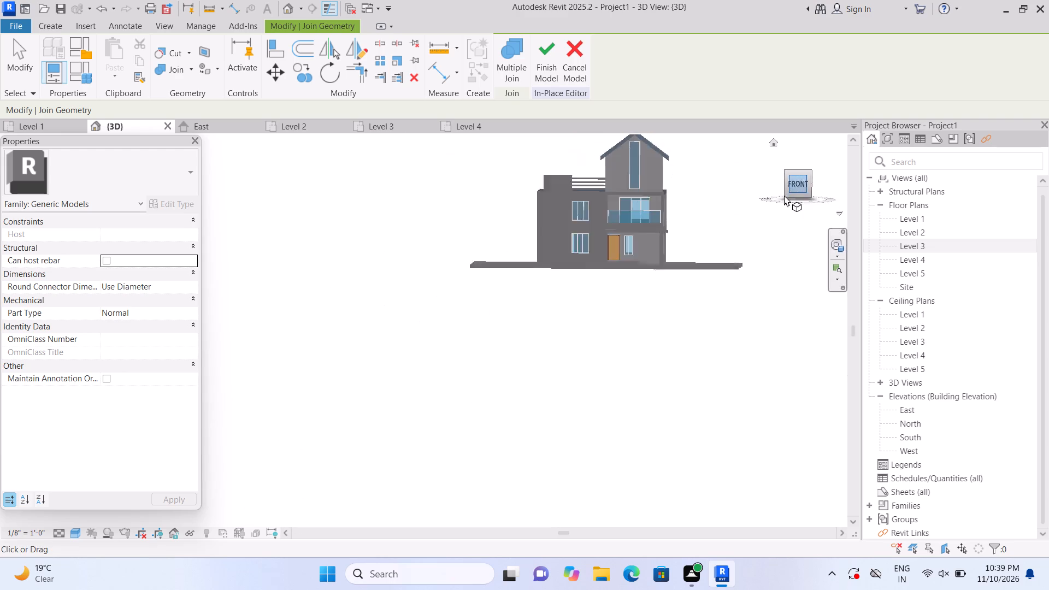
scroll(387, 386, up, 10)
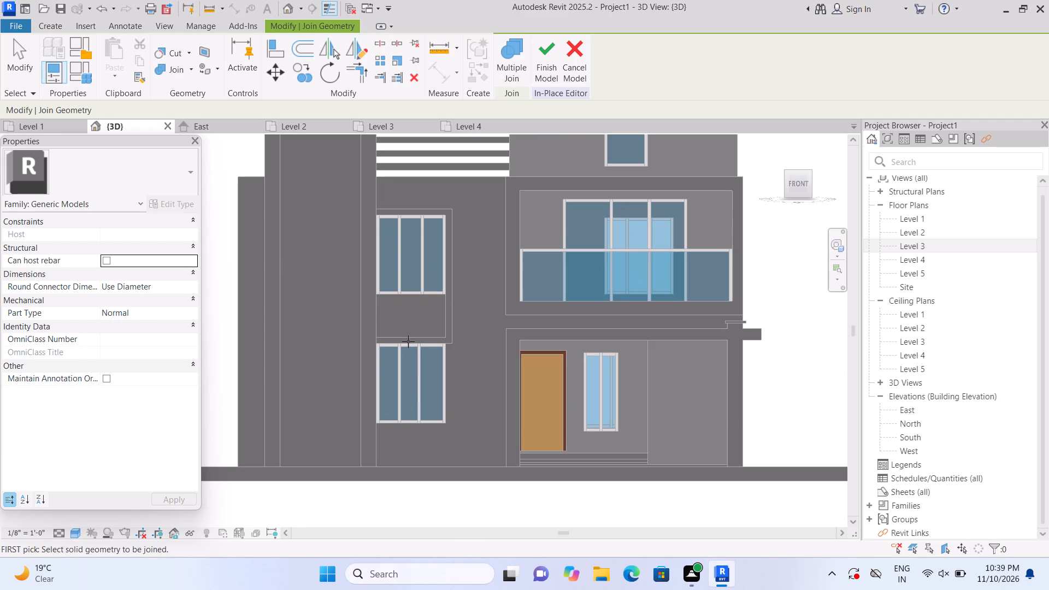
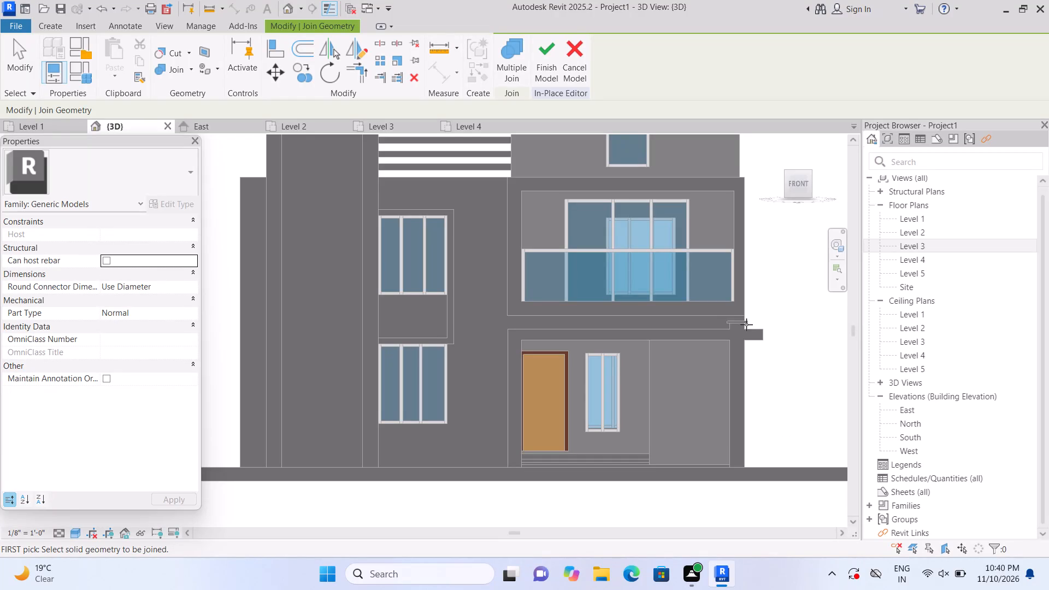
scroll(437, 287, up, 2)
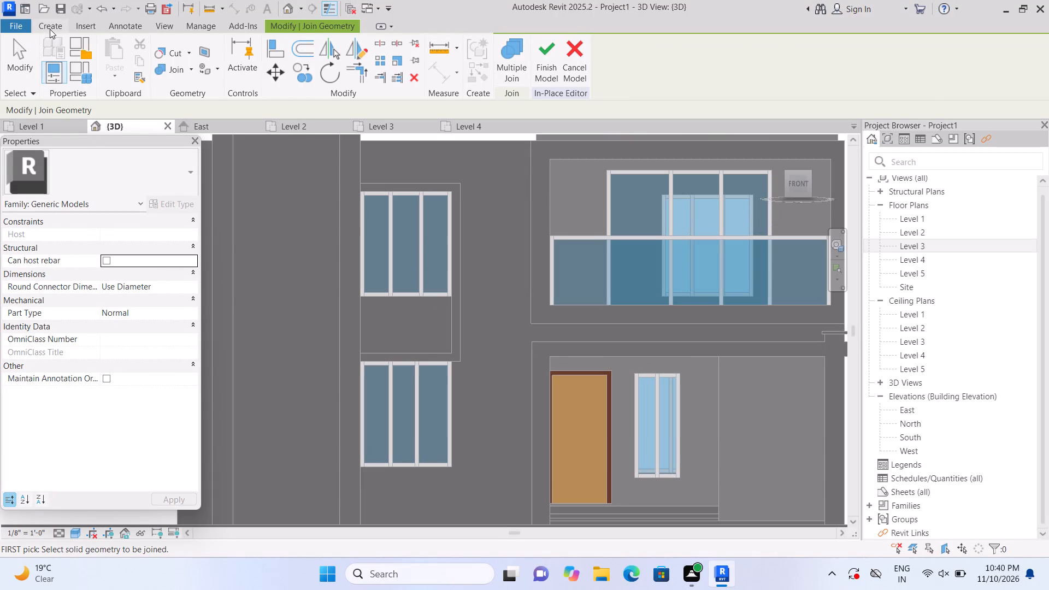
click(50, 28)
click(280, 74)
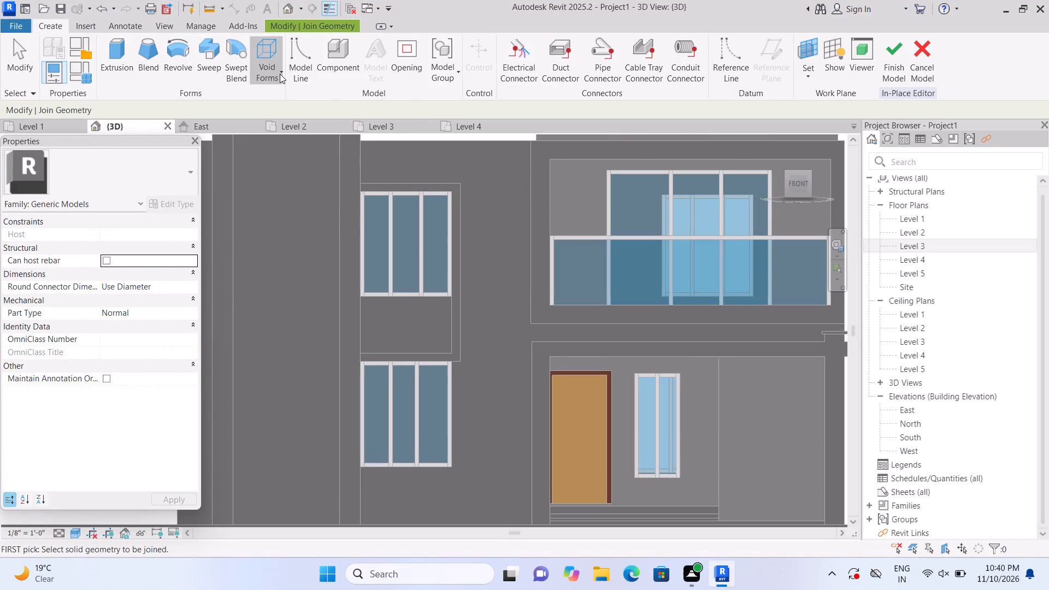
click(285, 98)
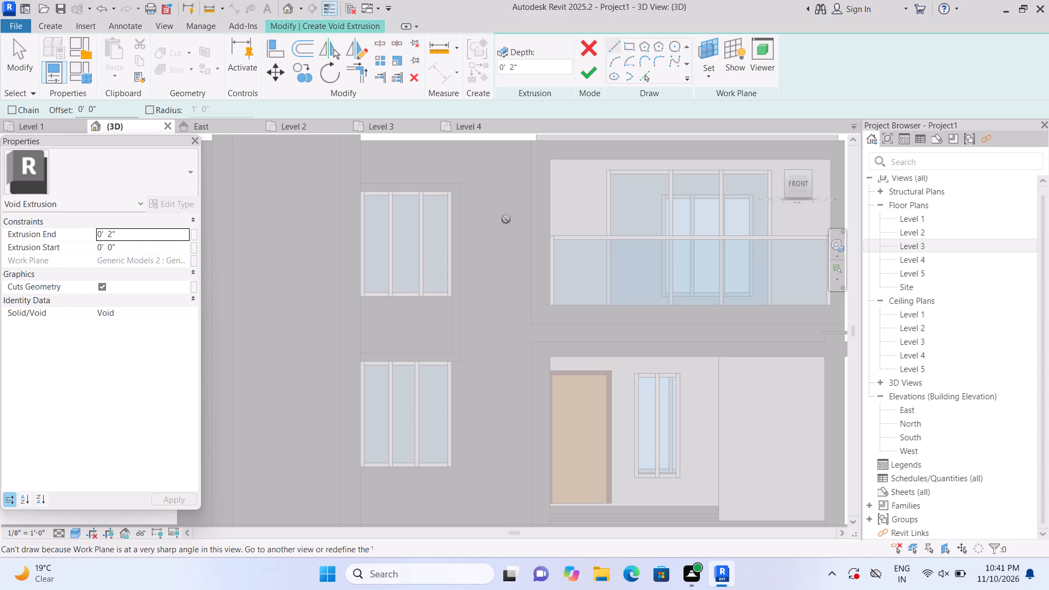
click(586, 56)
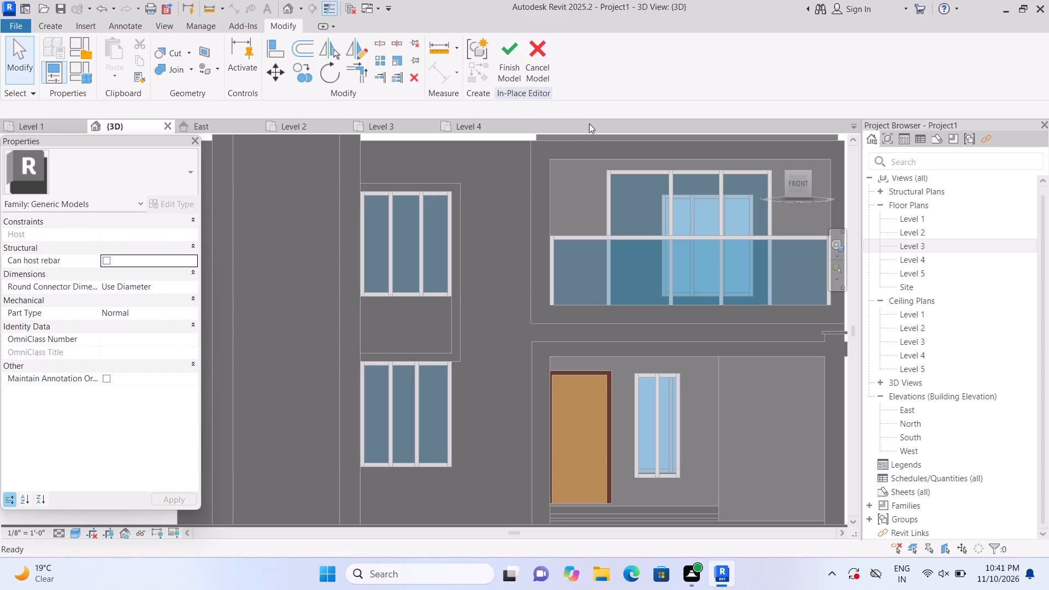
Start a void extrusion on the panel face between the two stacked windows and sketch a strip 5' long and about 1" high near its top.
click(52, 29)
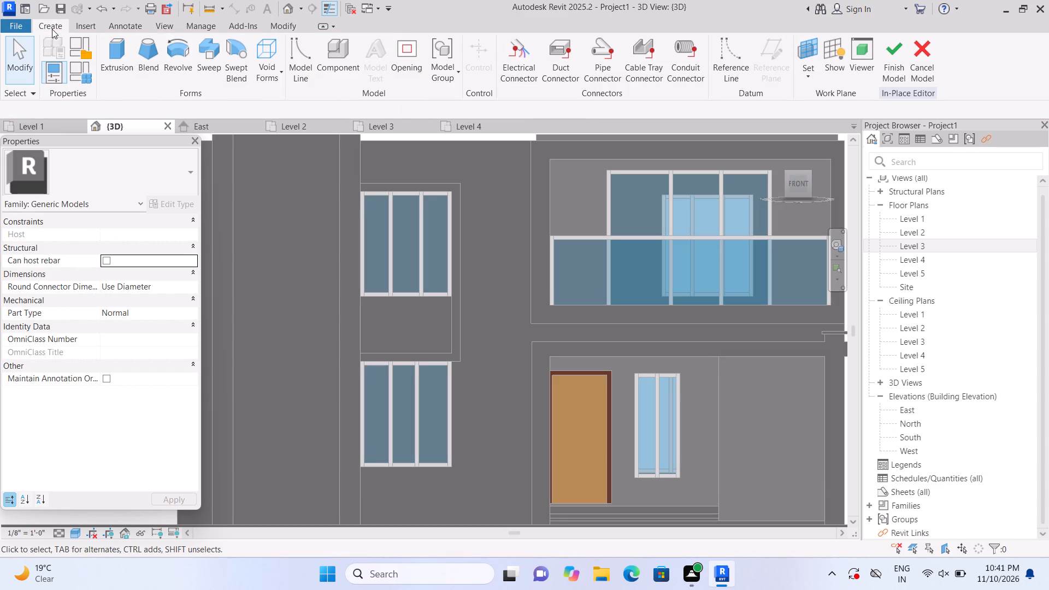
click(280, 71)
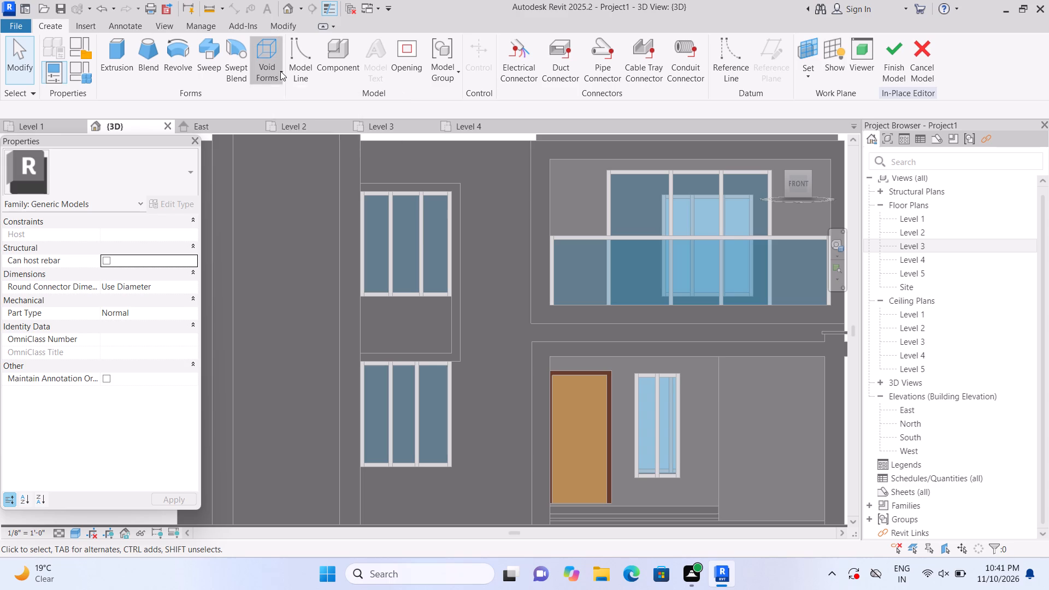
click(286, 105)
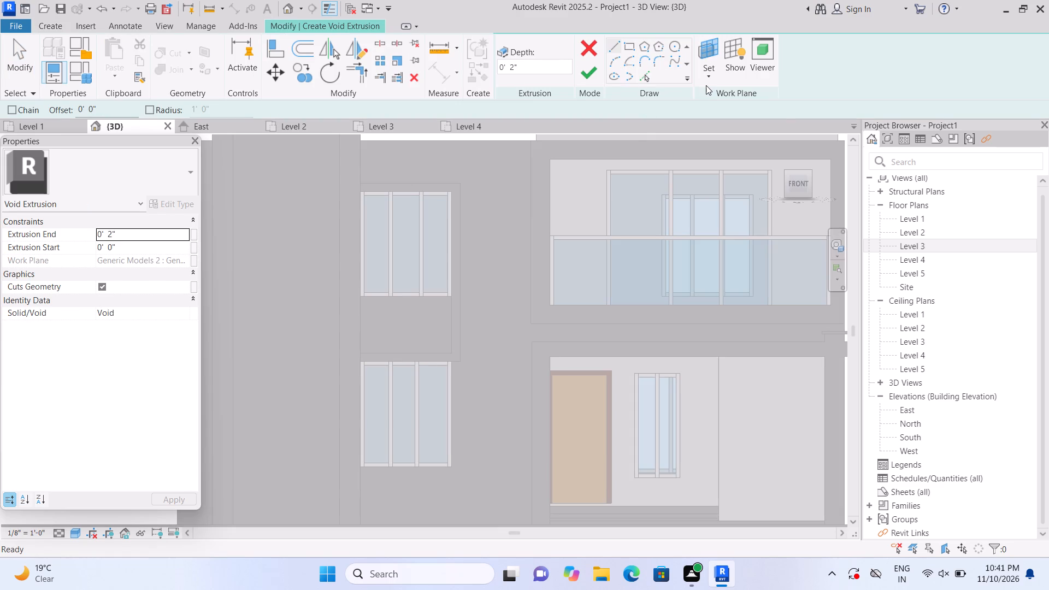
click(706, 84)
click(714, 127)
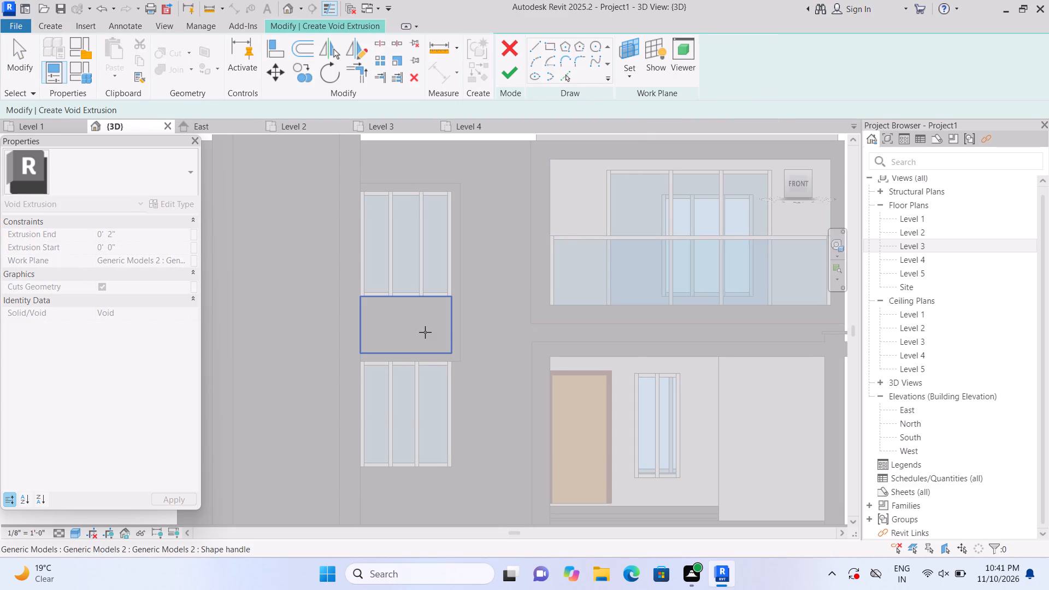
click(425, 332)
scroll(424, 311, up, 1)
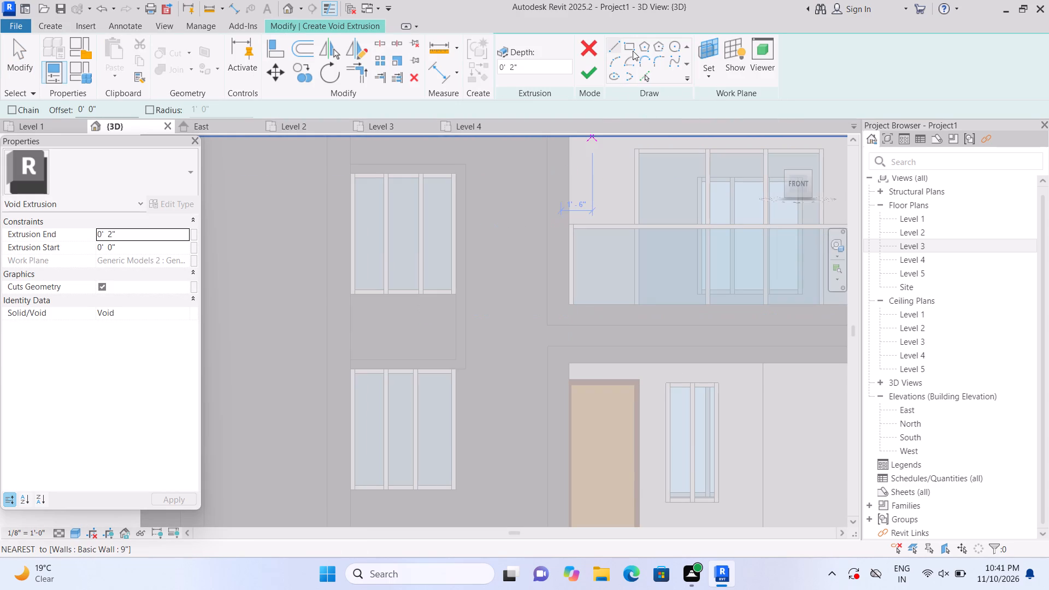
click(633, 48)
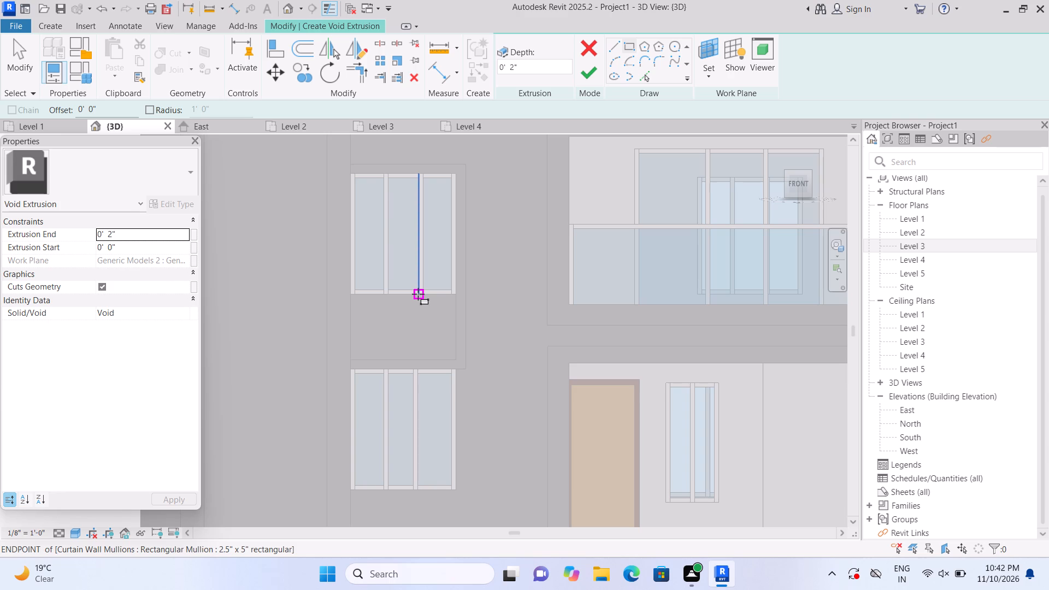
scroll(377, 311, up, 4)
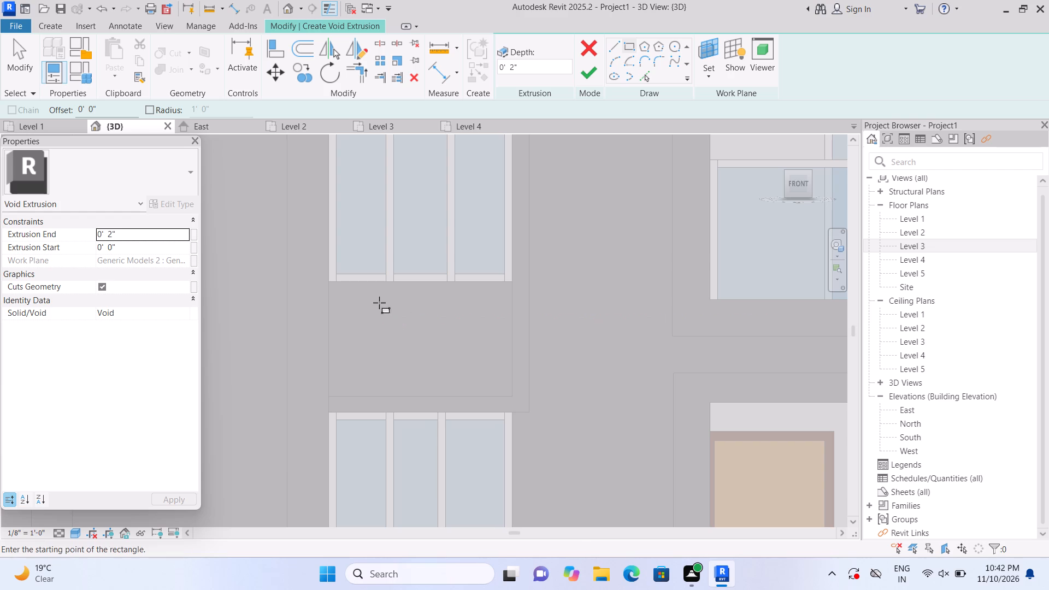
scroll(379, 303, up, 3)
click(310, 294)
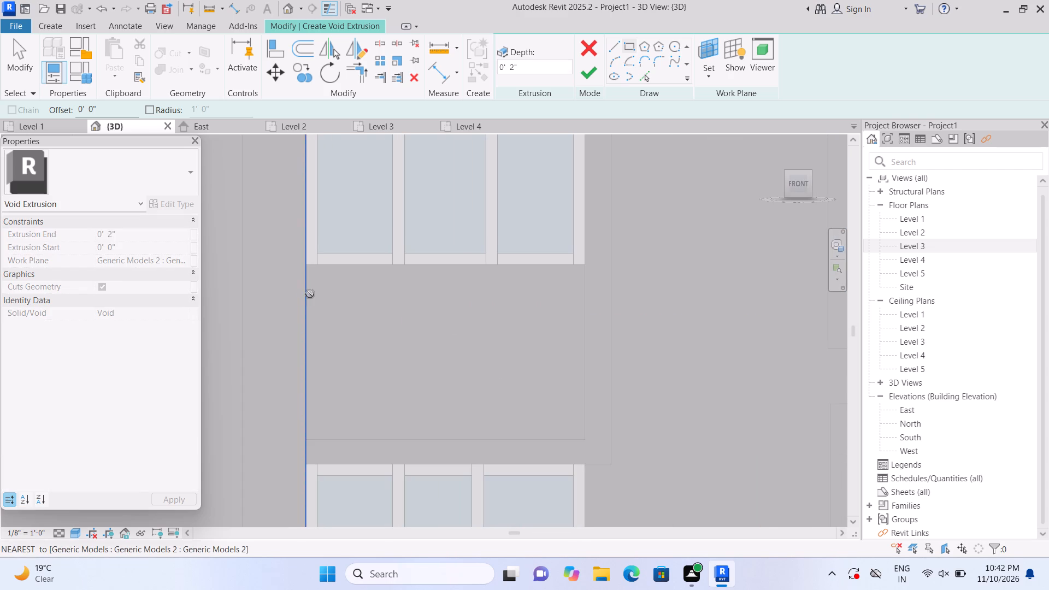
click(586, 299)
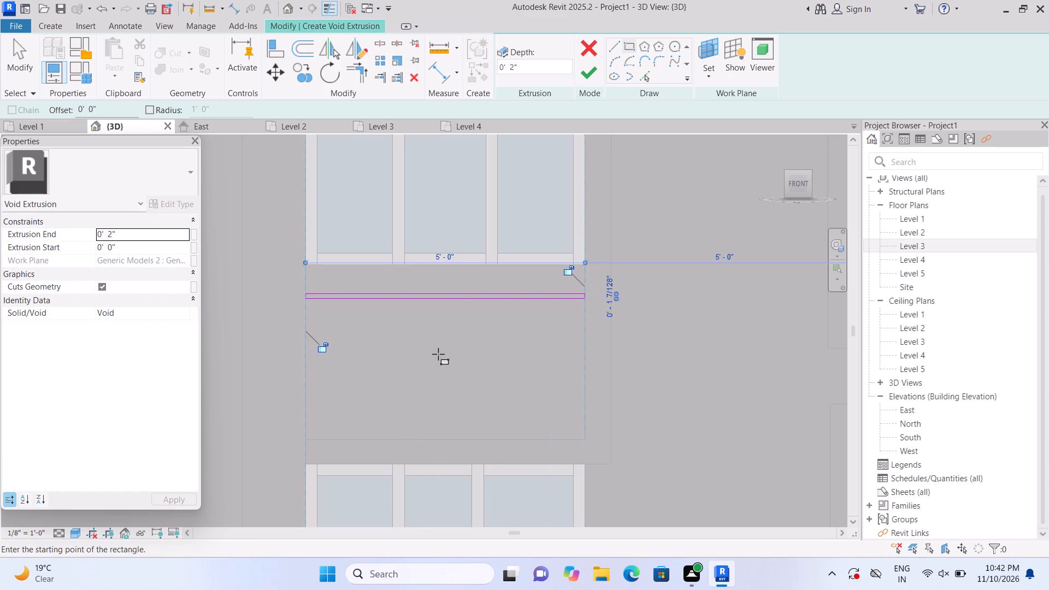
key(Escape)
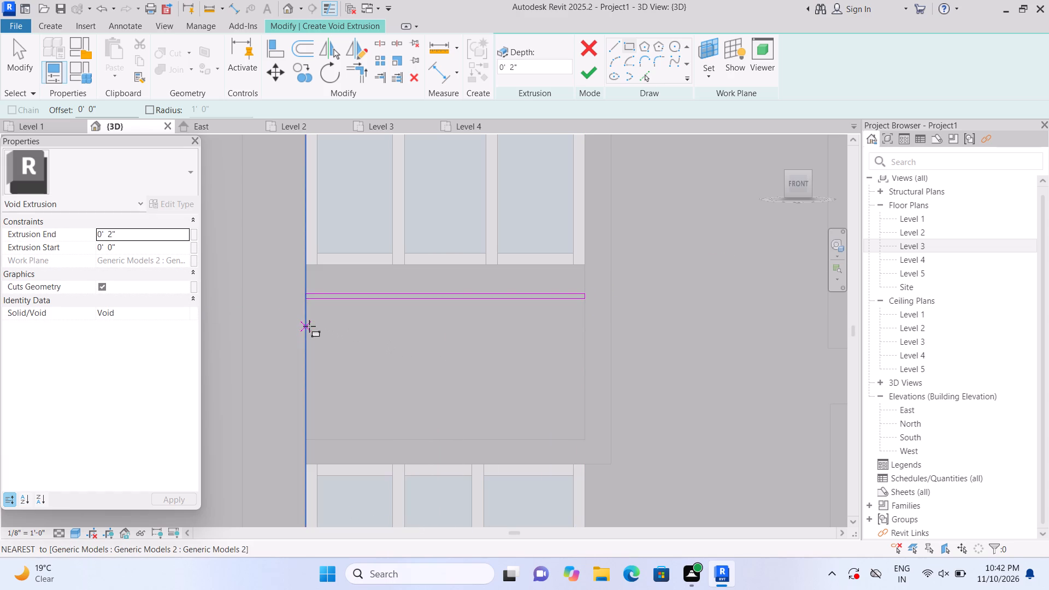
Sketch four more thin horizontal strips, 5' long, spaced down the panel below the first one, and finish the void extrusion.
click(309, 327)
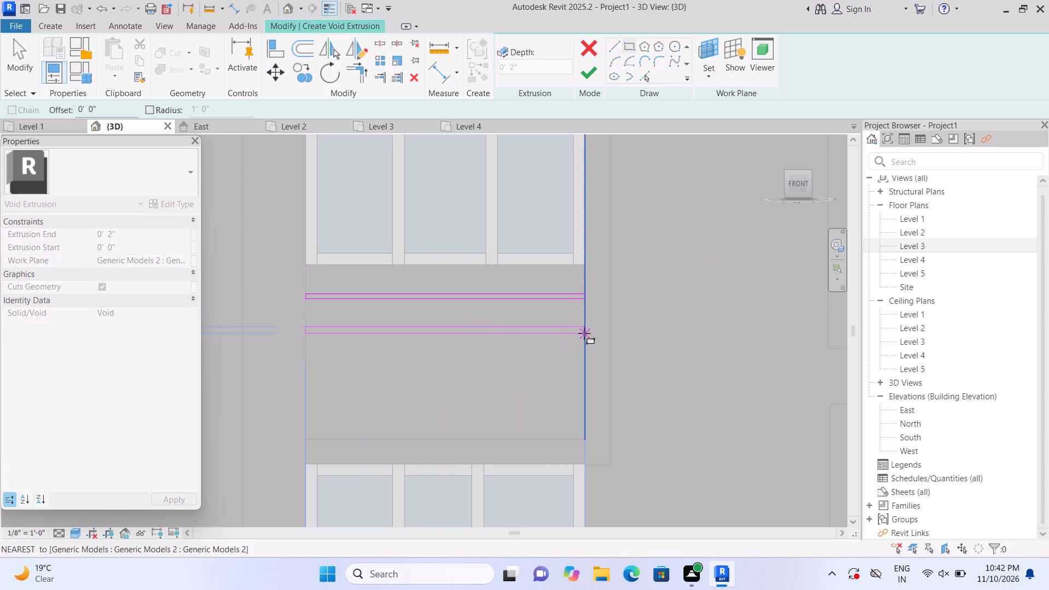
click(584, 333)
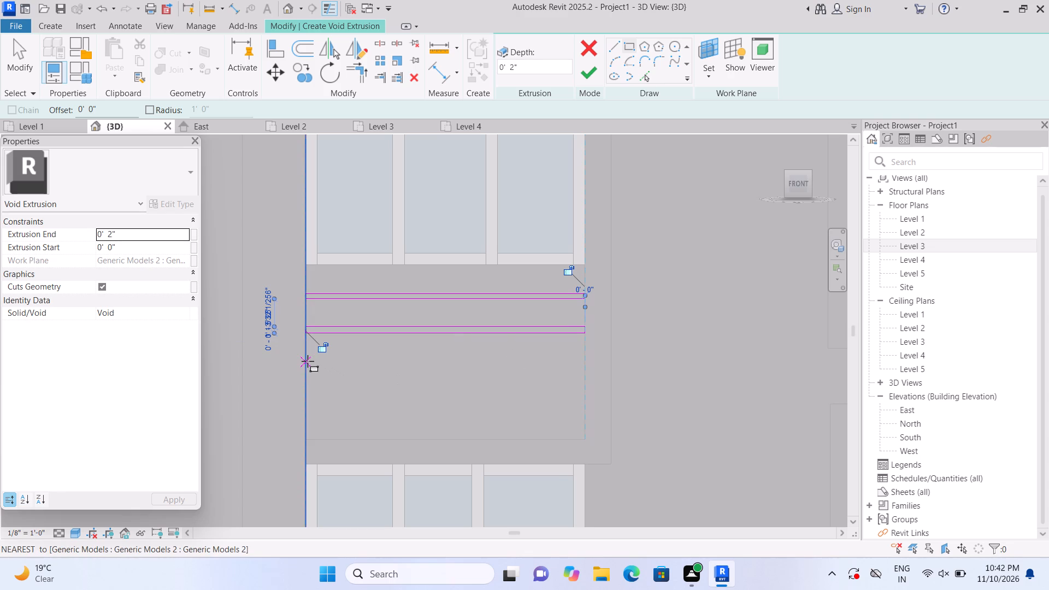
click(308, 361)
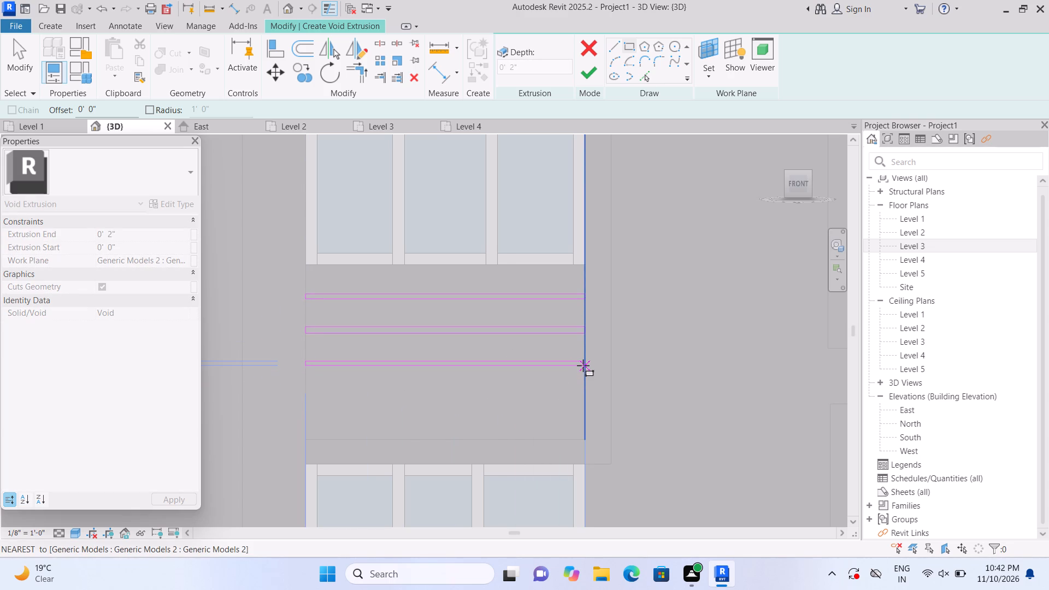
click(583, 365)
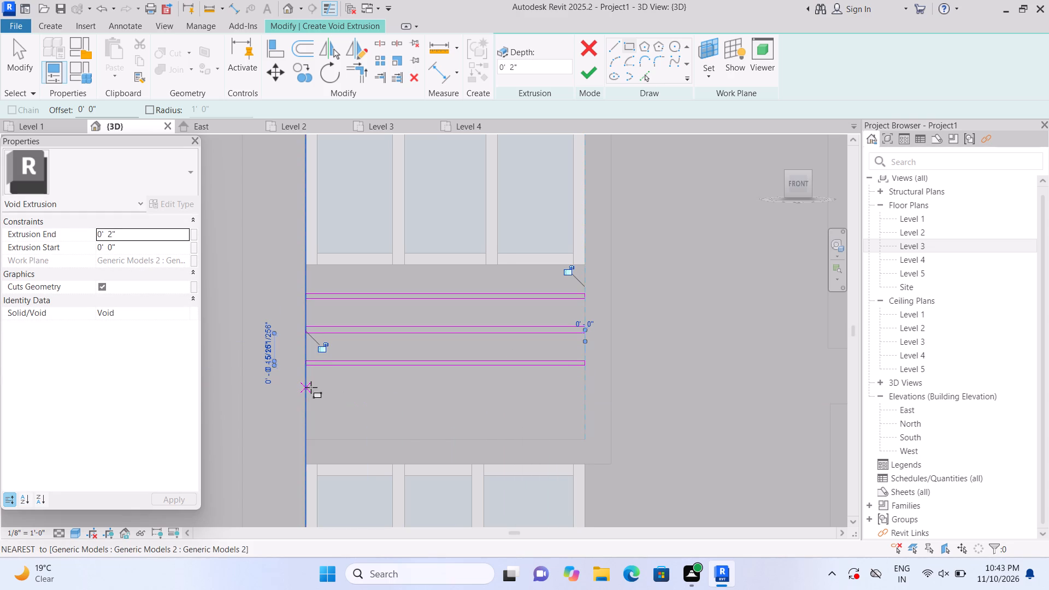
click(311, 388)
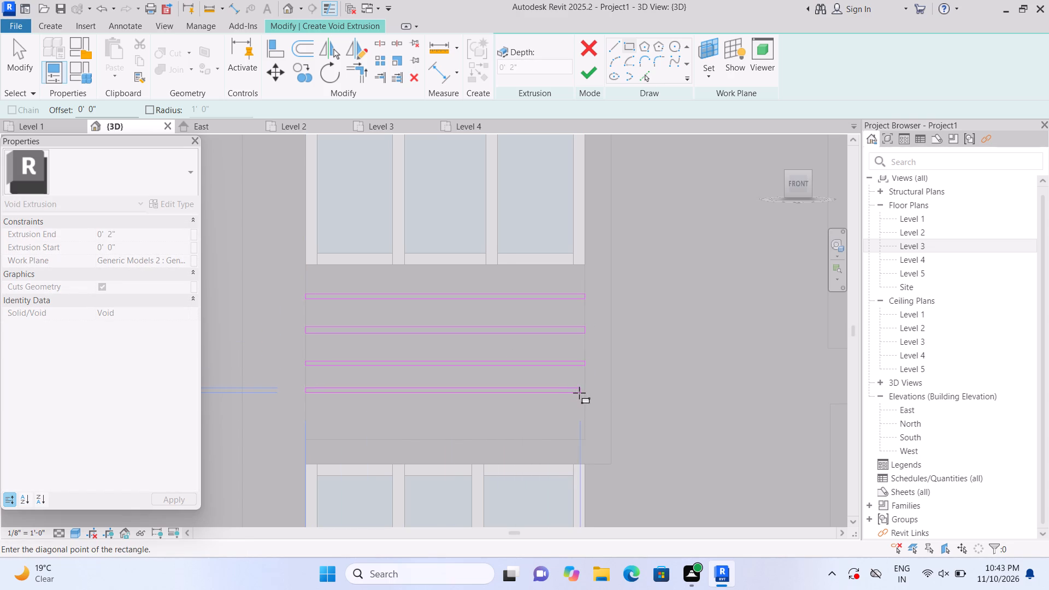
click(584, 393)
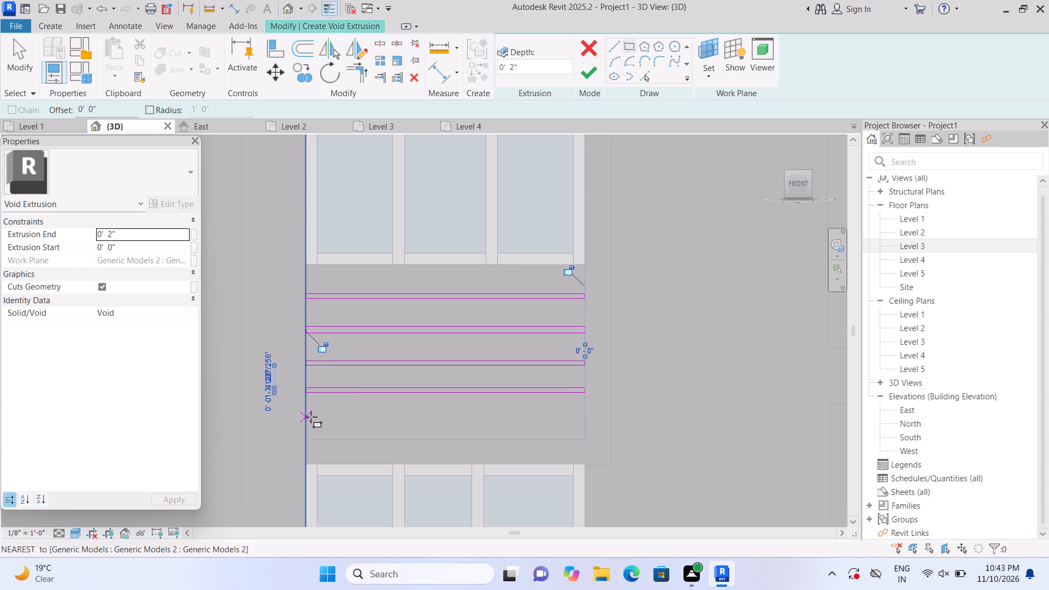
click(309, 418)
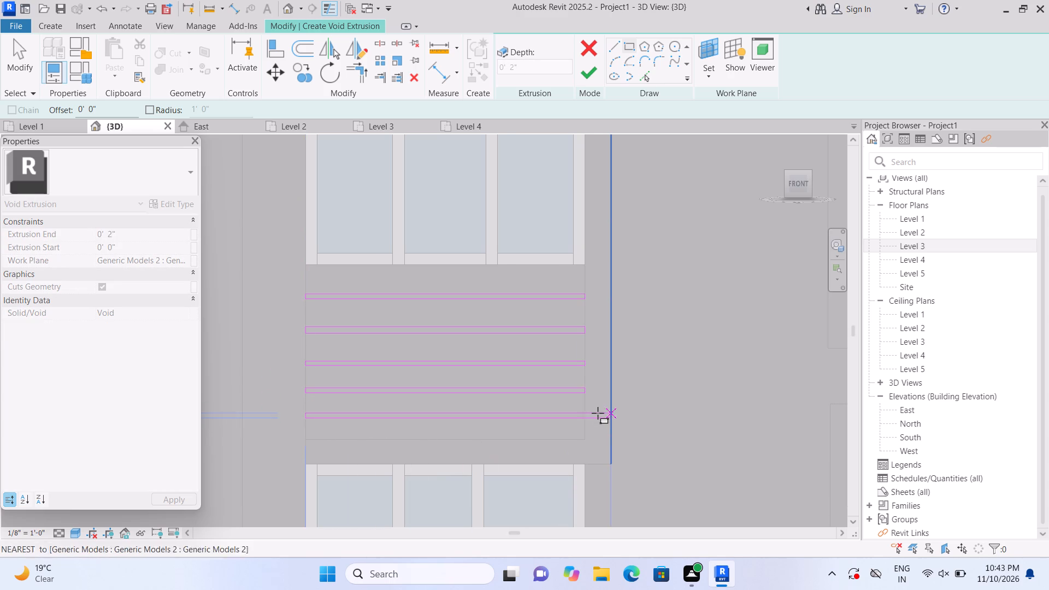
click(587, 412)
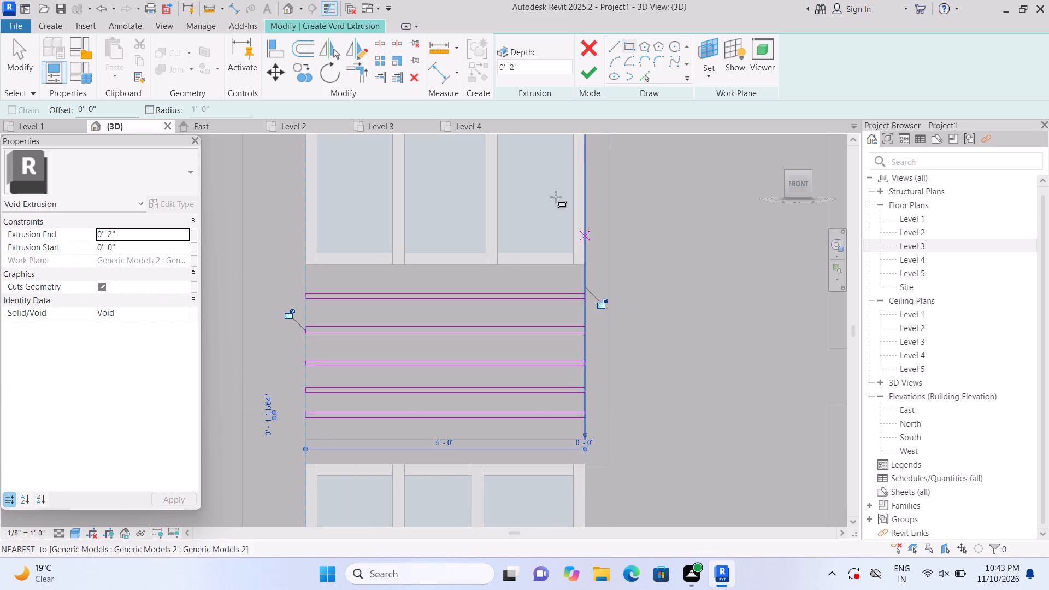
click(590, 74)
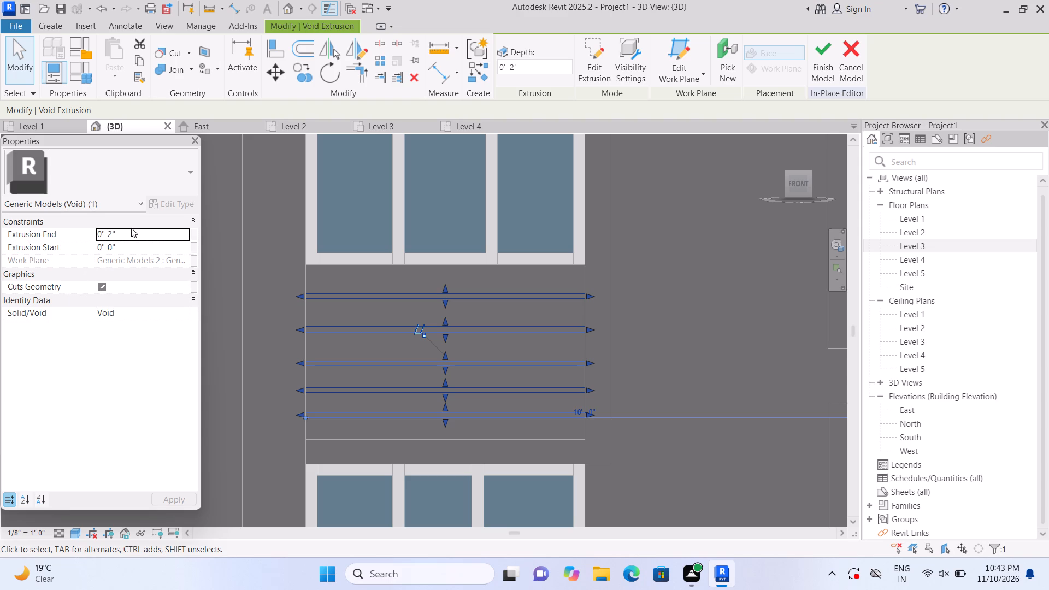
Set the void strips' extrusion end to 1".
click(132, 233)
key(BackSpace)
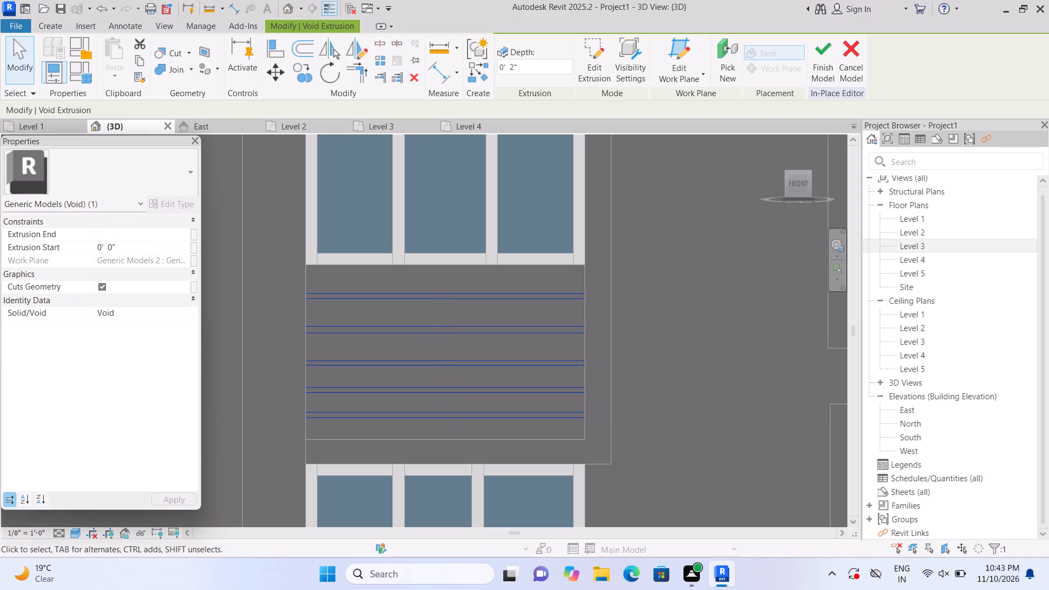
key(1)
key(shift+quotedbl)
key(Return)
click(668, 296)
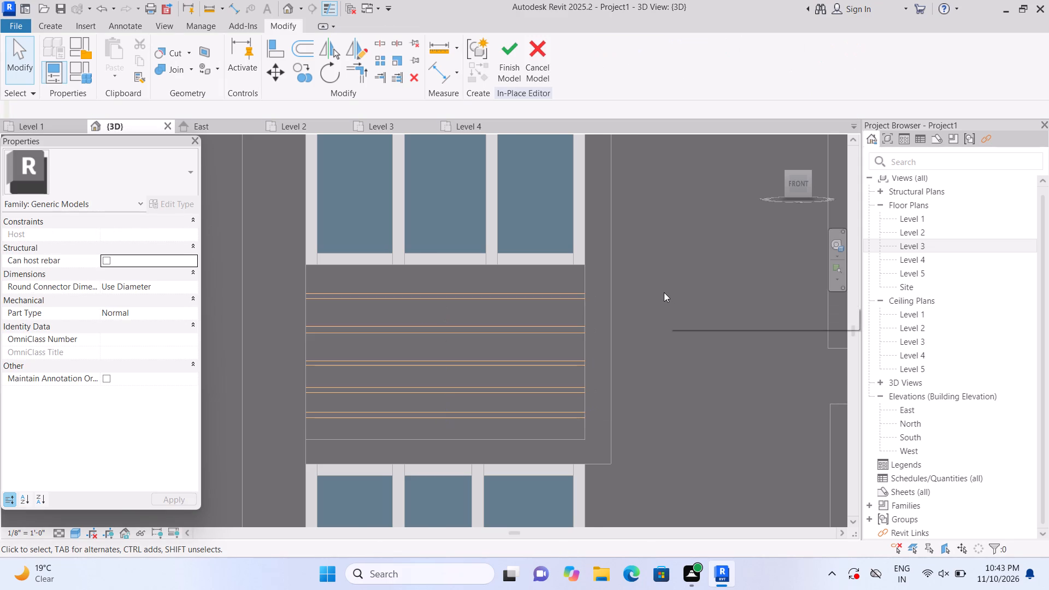
Examine the void strips on the panel between the stacked windows, both close up and within the facade.
scroll(664, 292, down, 1)
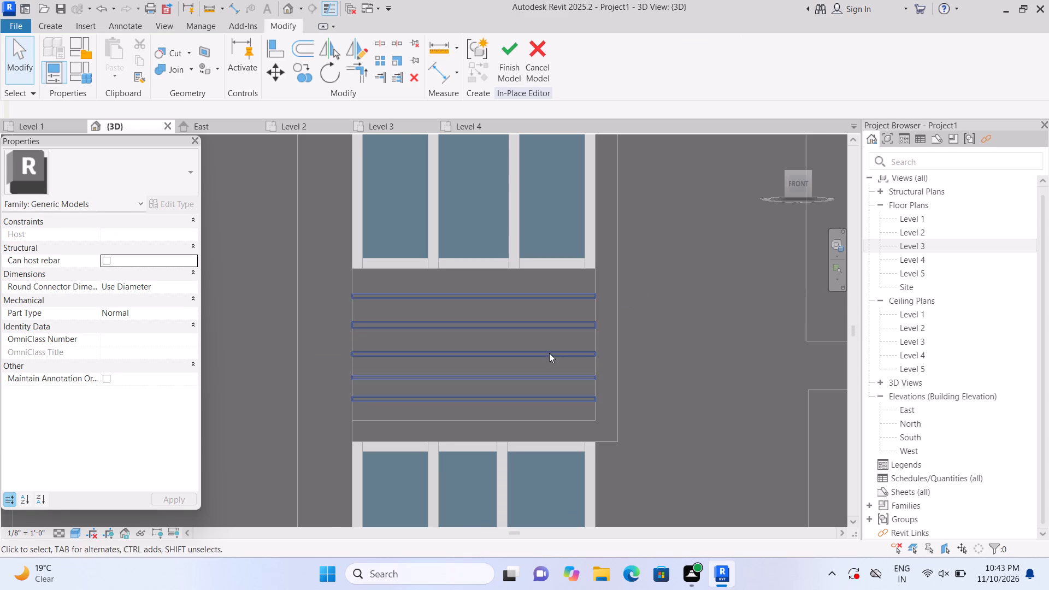
scroll(546, 347, up, 1)
click(653, 261)
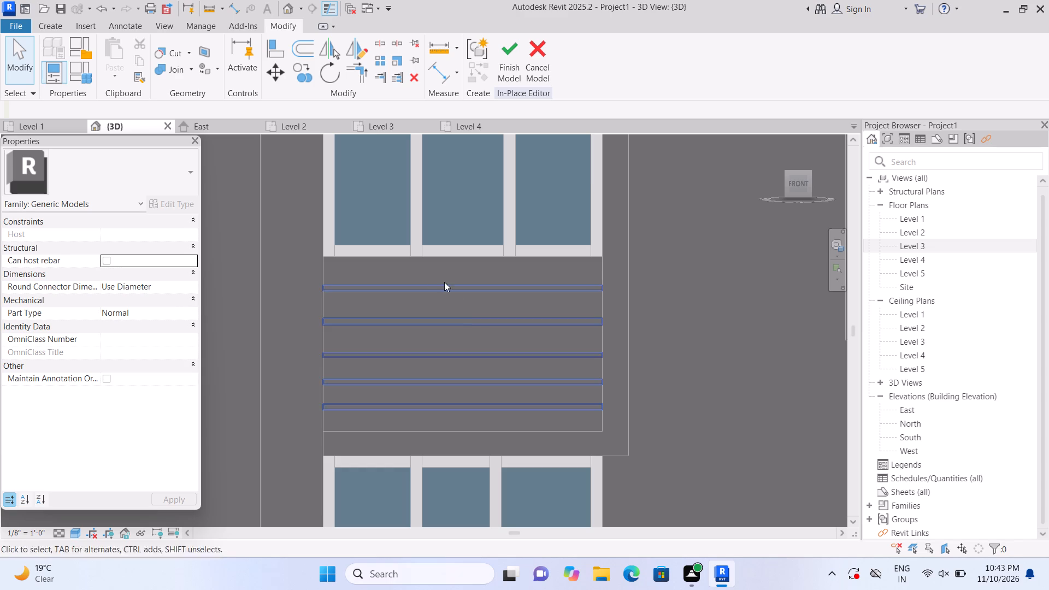
scroll(490, 323, up, 2)
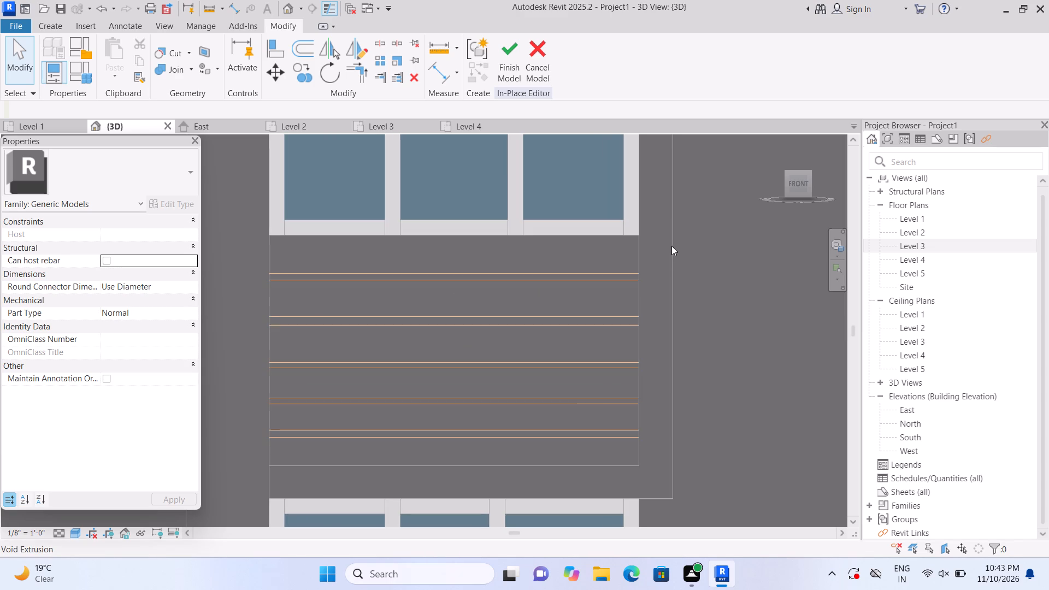
click(674, 245)
scroll(674, 245, down, 12)
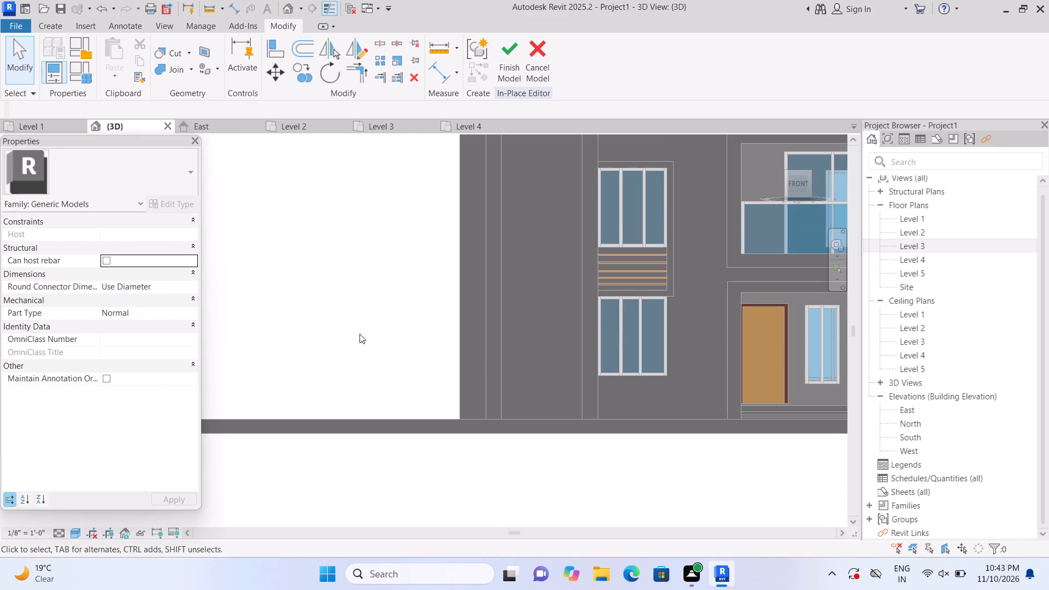
click(360, 334)
scroll(706, 242, up, 5)
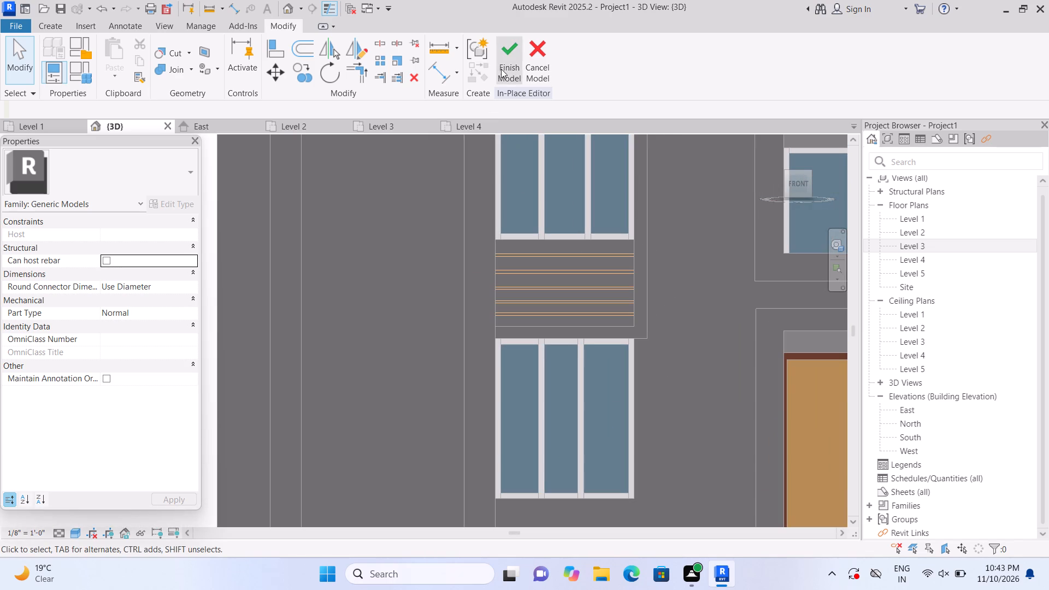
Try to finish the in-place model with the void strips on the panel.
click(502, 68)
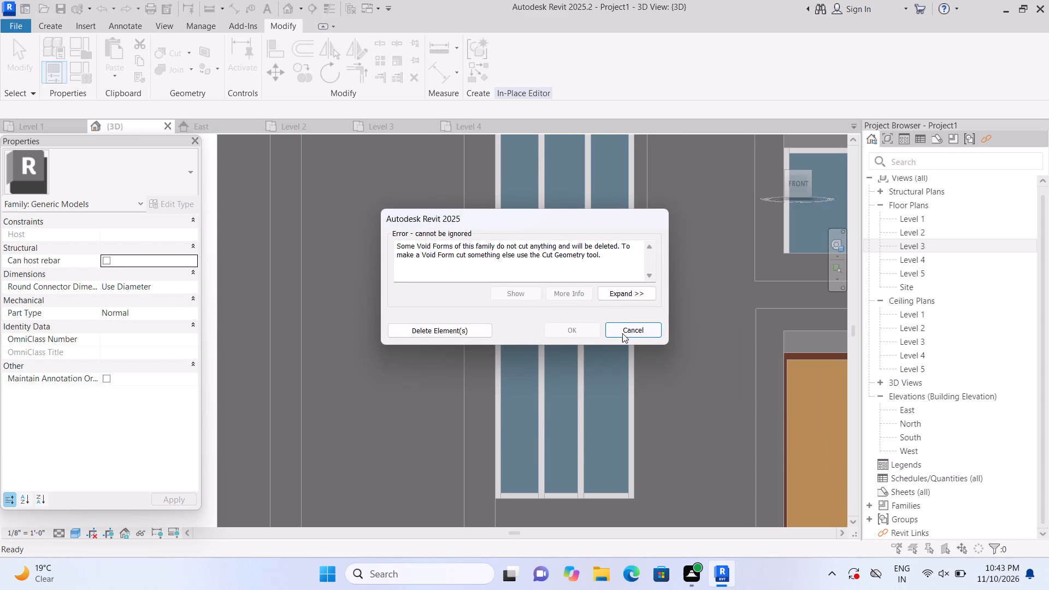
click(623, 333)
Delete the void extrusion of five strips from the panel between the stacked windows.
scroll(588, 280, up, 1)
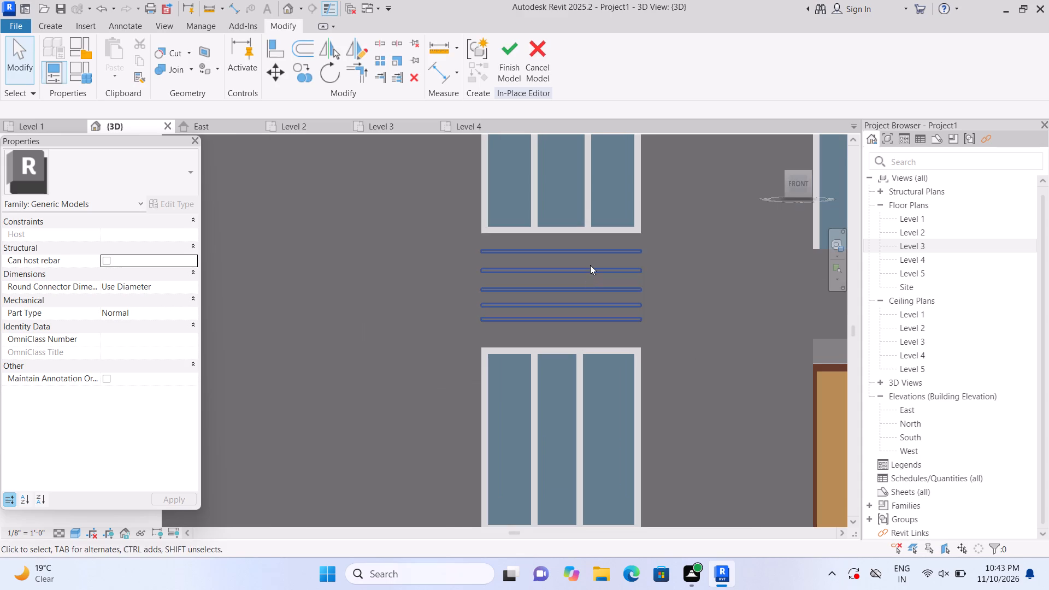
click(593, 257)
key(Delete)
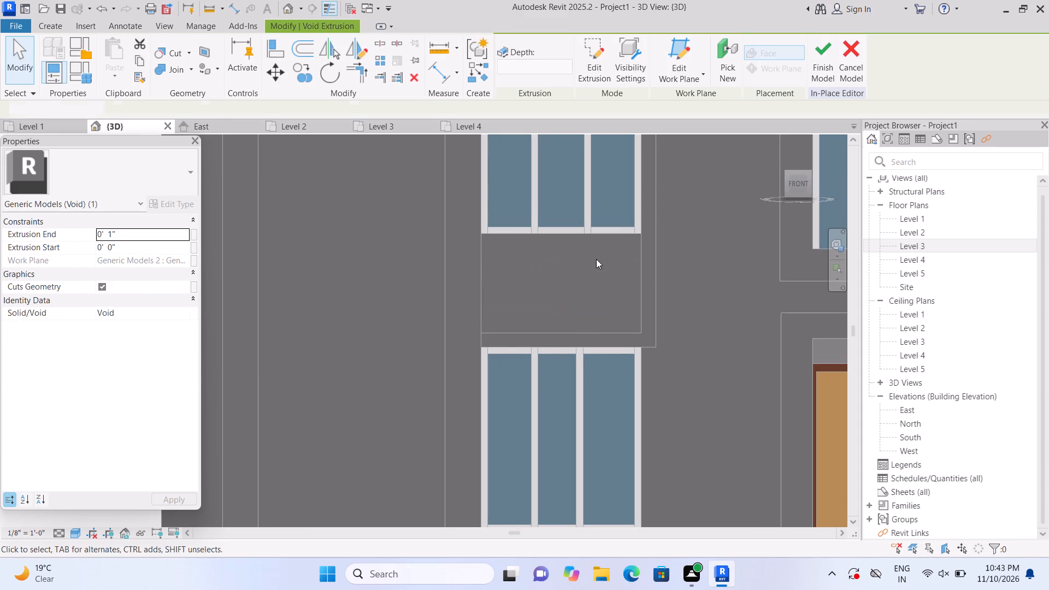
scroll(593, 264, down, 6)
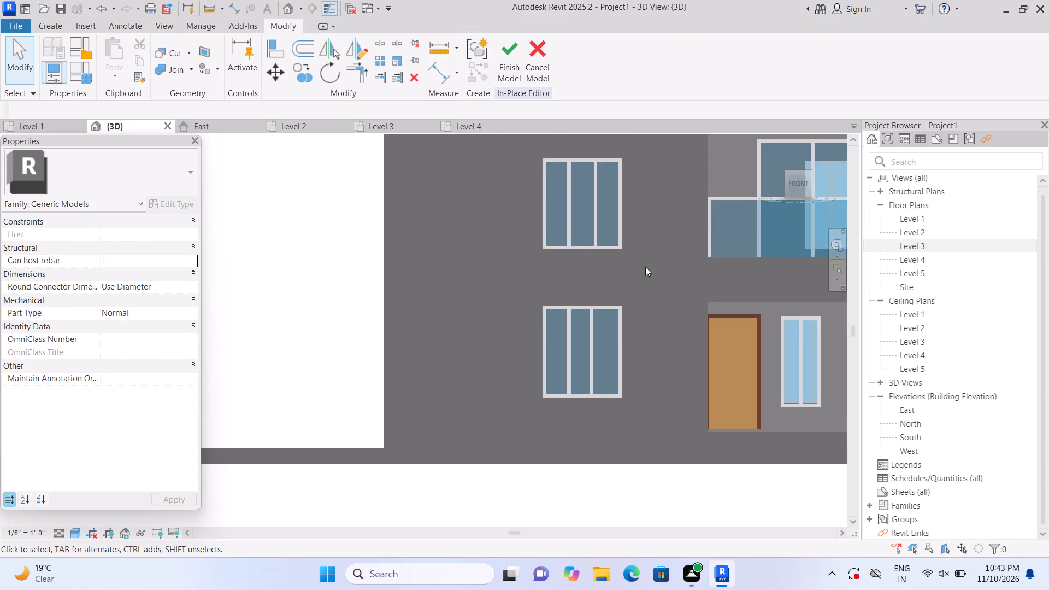
Finish the facade's in-place model without the void strips on the panel.
click(774, 141)
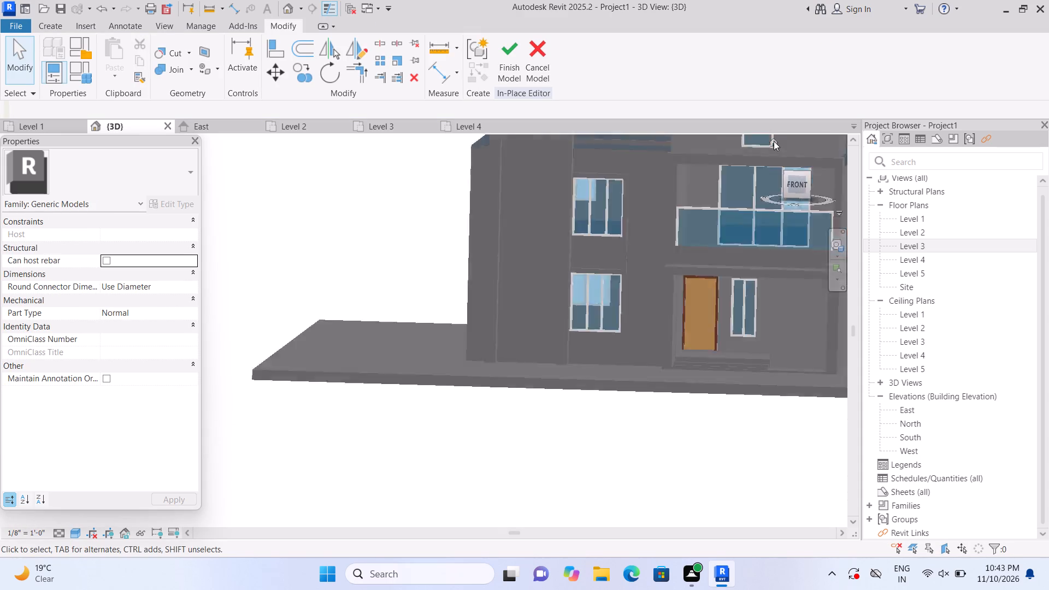
scroll(402, 416, up, 9)
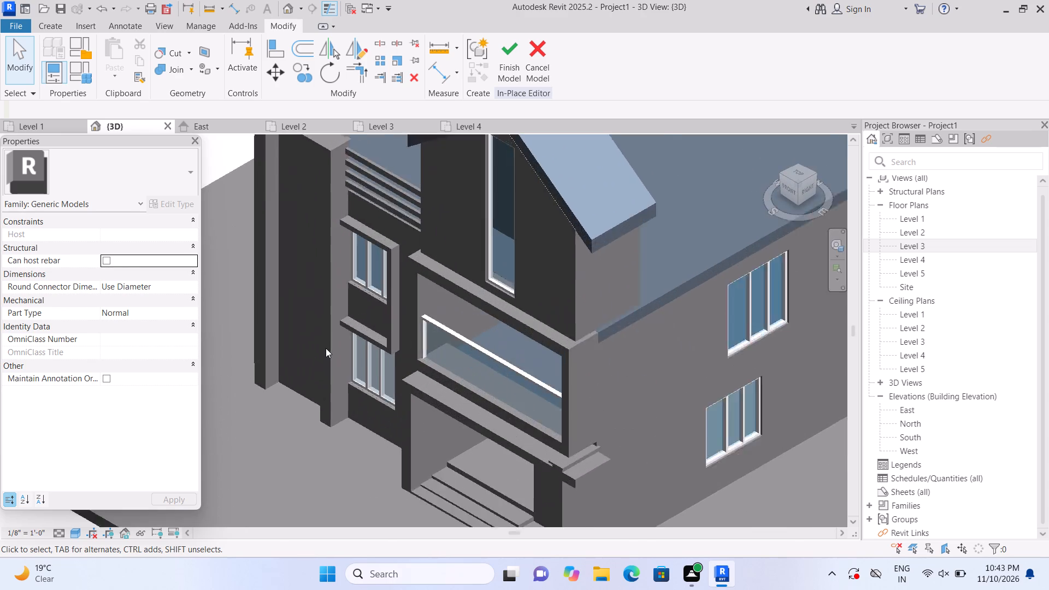
scroll(326, 348, up, 4)
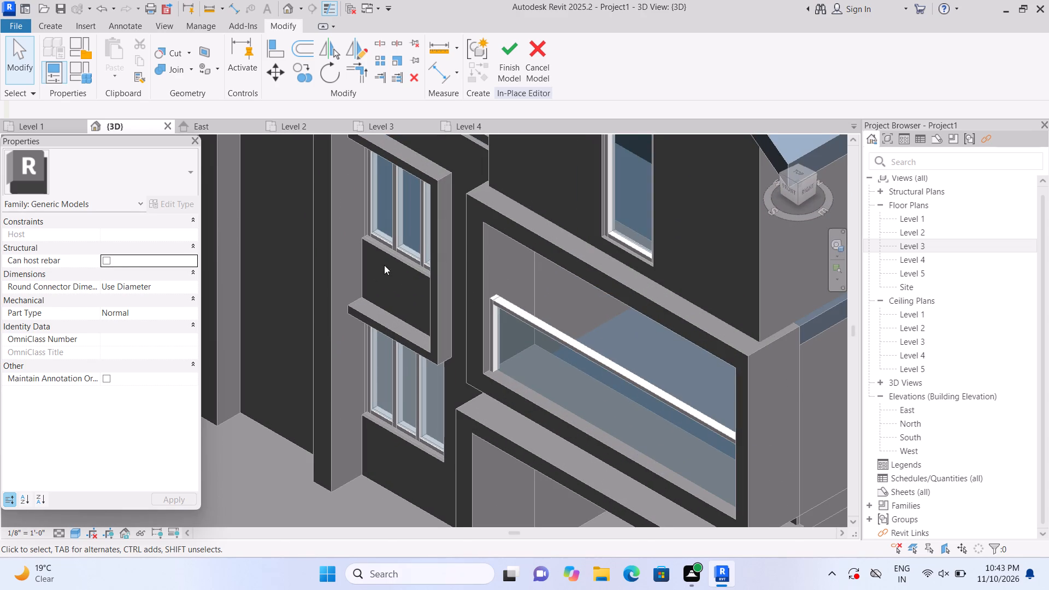
click(502, 66)
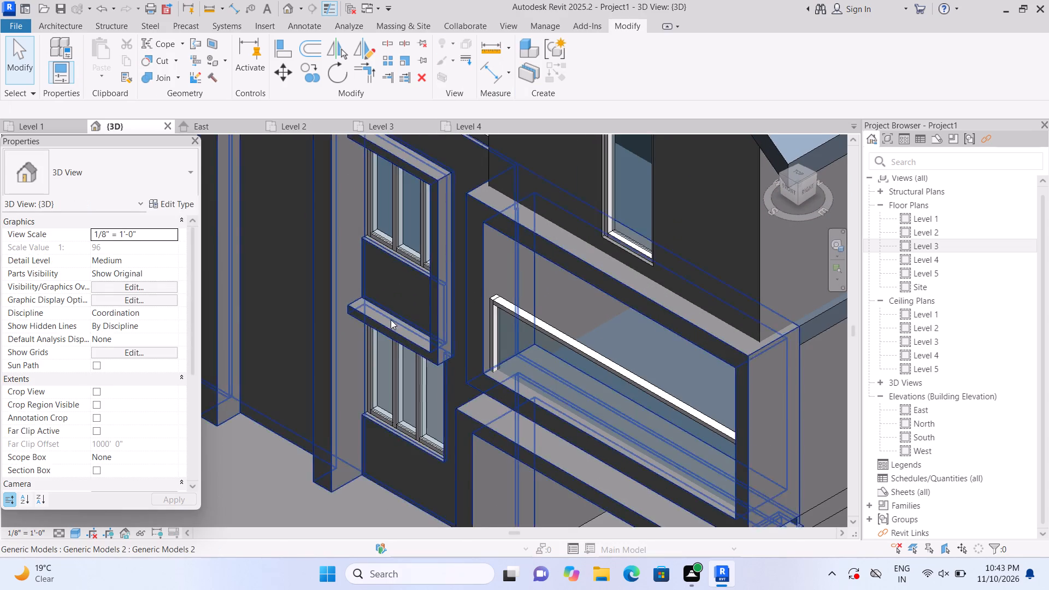
Reopen the front facade's generic model for in-place editing.
scroll(385, 324, up, 1)
click(396, 292)
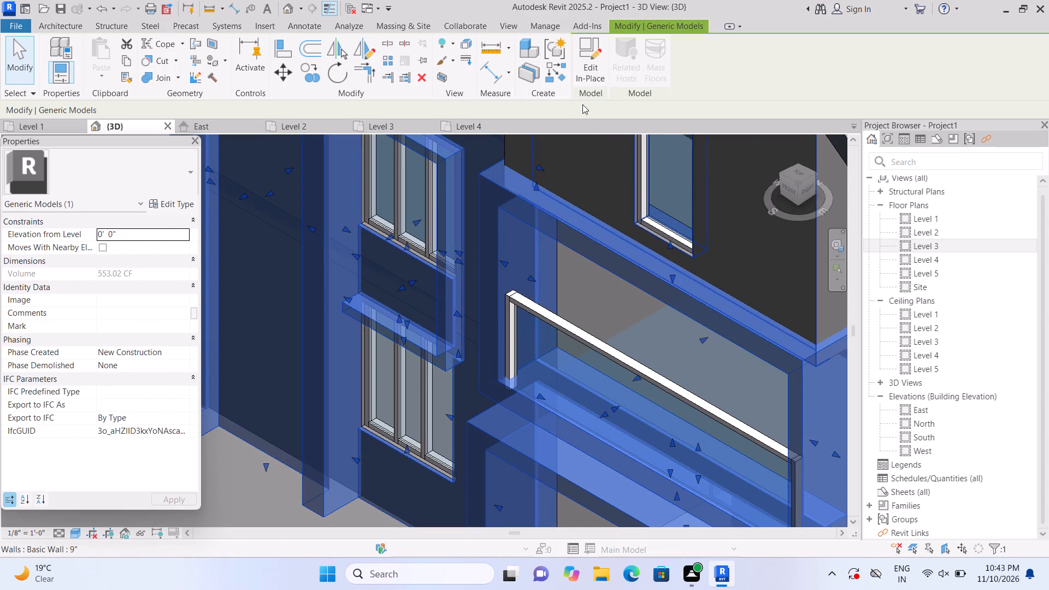
click(586, 60)
Start a void extrusion using the facade extrusion's face at the panel between the stacked windows as the work plane.
scroll(498, 267, up, 2)
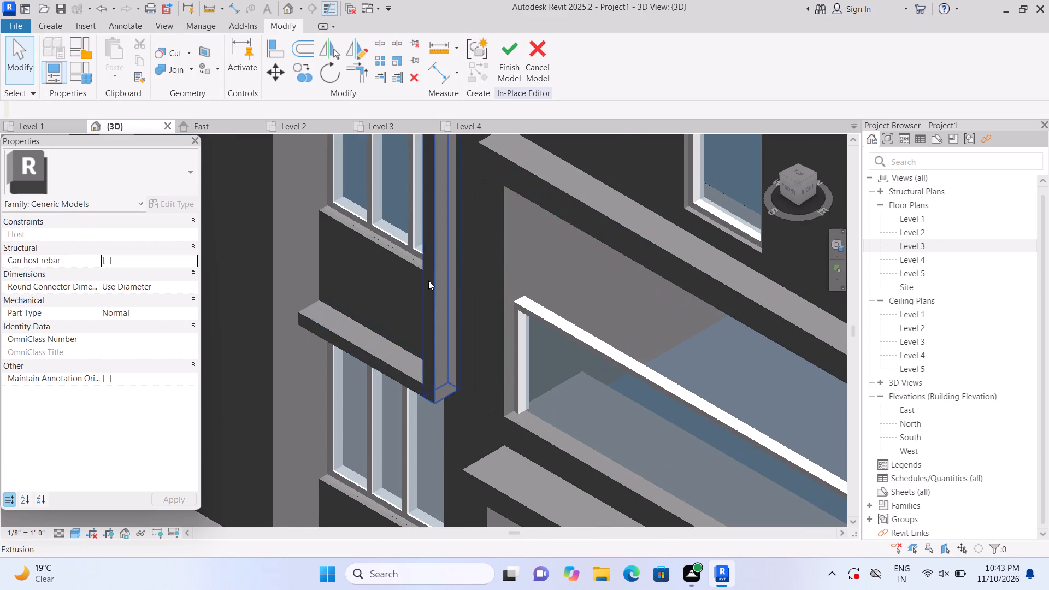
click(793, 187)
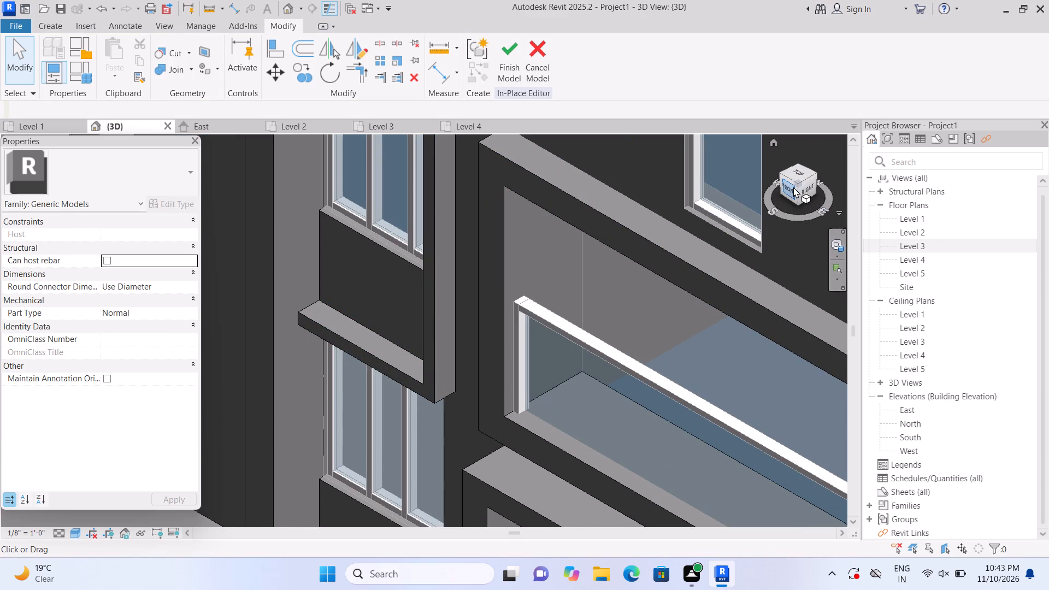
scroll(457, 374, up, 7)
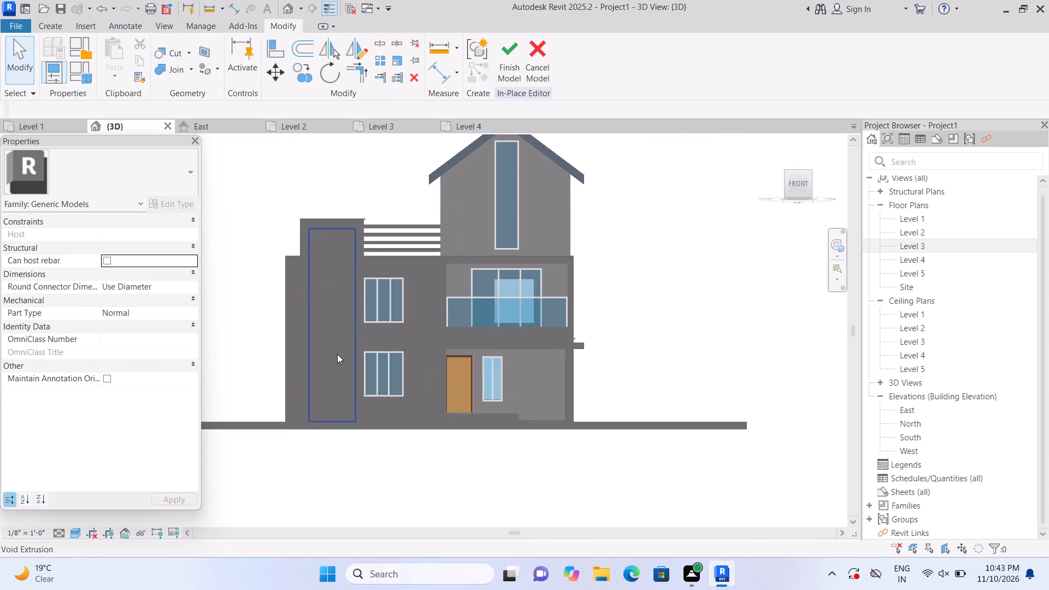
scroll(337, 354, up, 2)
scroll(365, 319, up, 2)
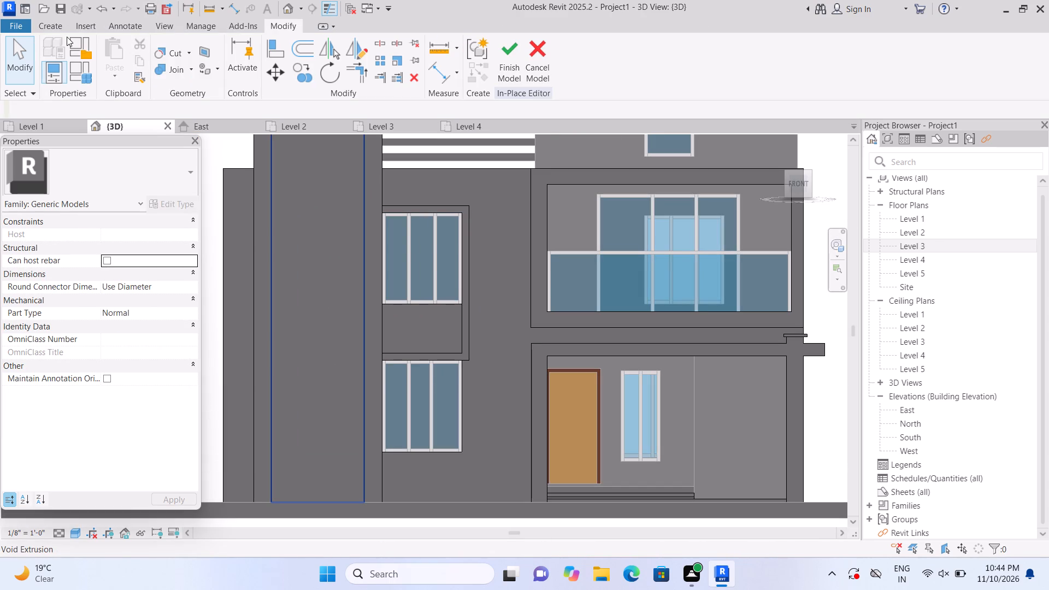
click(61, 26)
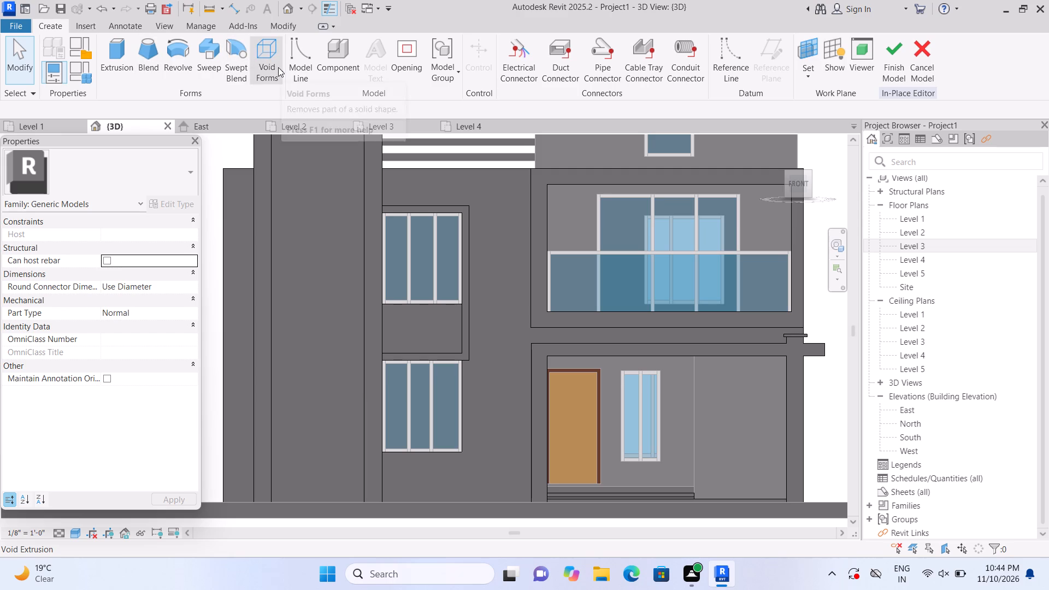
click(279, 67)
click(291, 99)
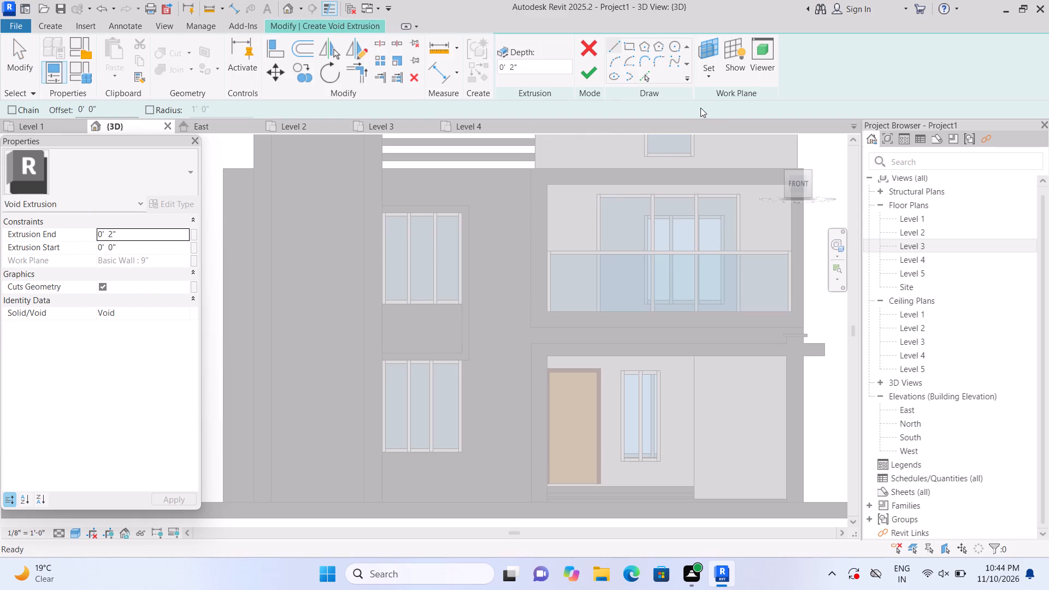
click(709, 78)
click(721, 124)
scroll(558, 246, up, 1)
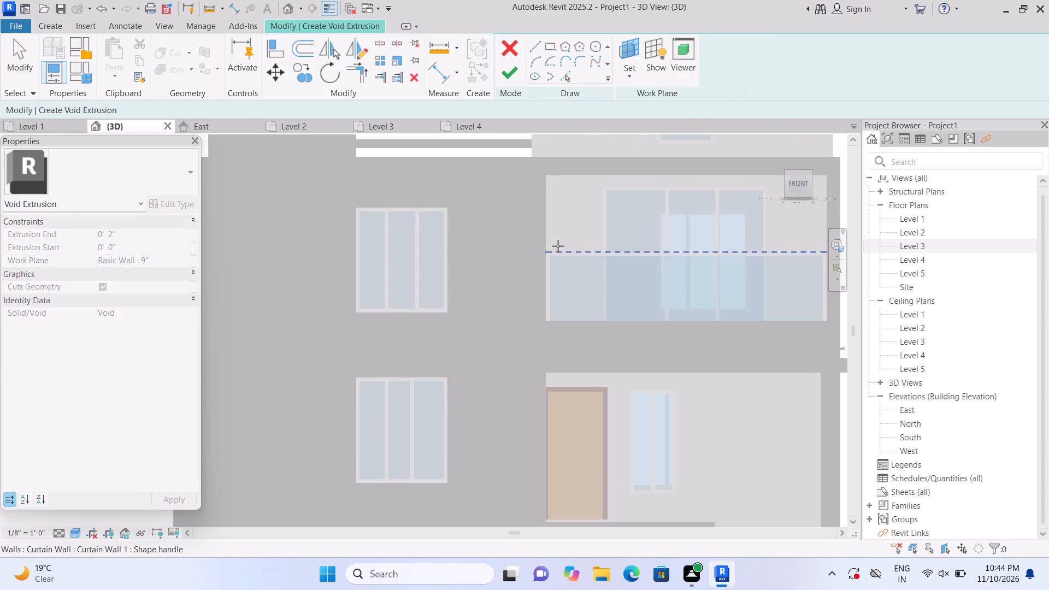
click(435, 326)
scroll(434, 304, up, 1)
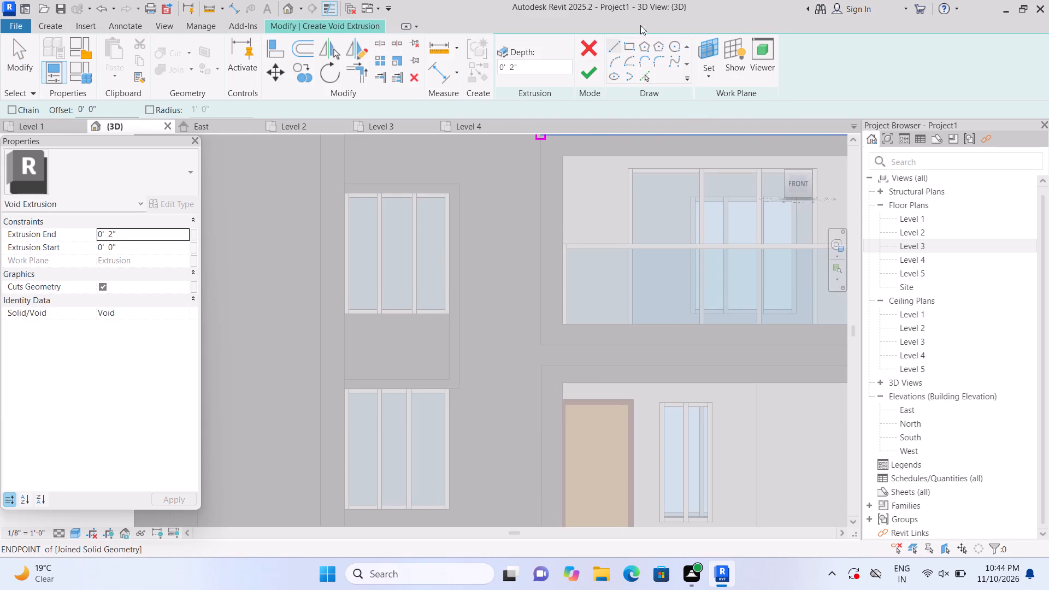
Sketch four thin horizontal rectangles, each 5'-0" long, across the panel between the stacked windows and complete the void extrusion.
click(629, 45)
scroll(285, 410, up, 2)
scroll(350, 327, up, 1)
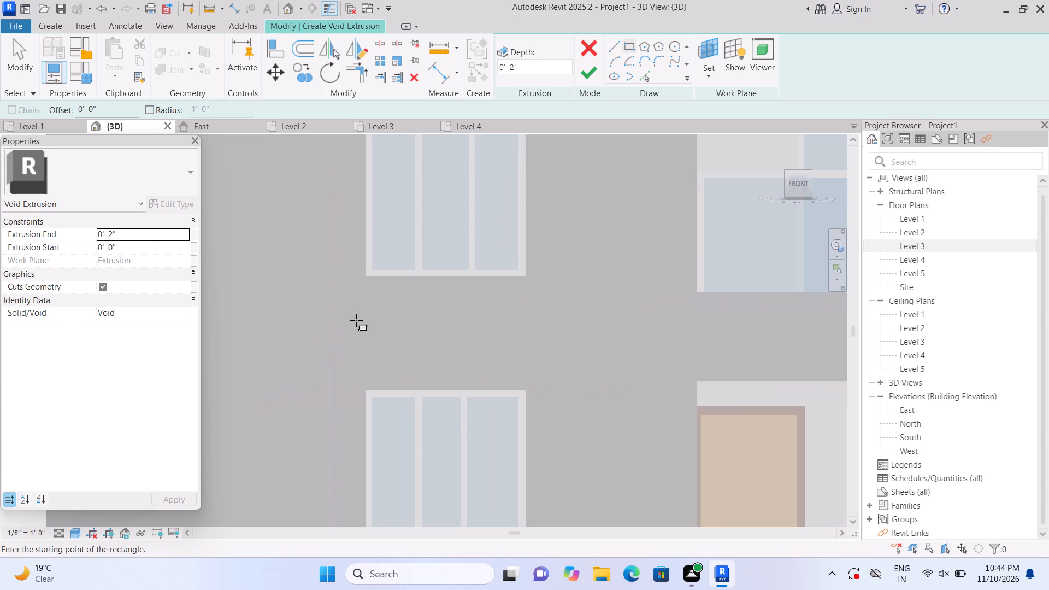
click(367, 294)
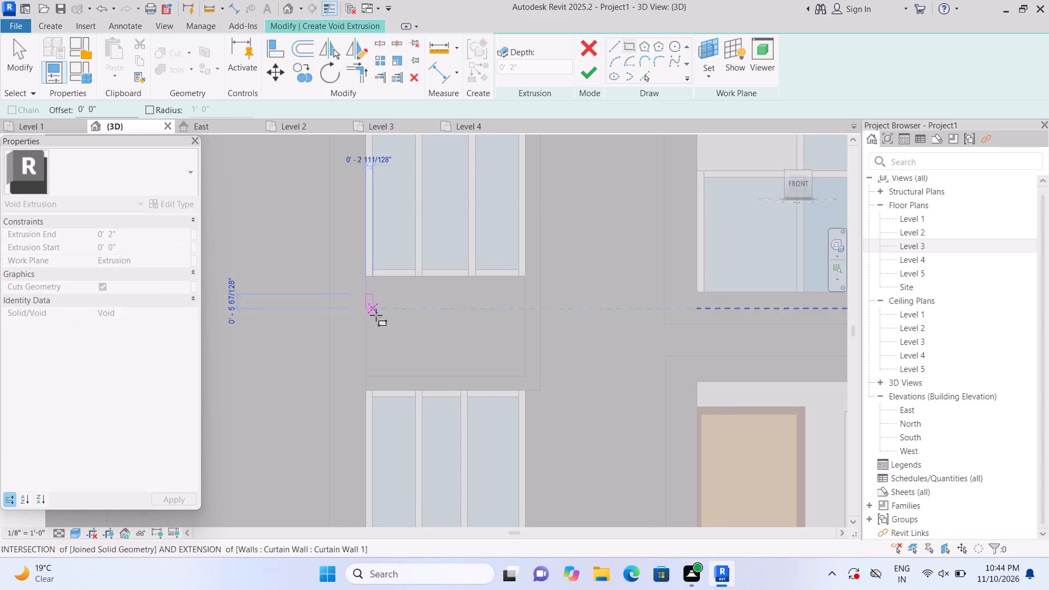
scroll(482, 318, up, 5)
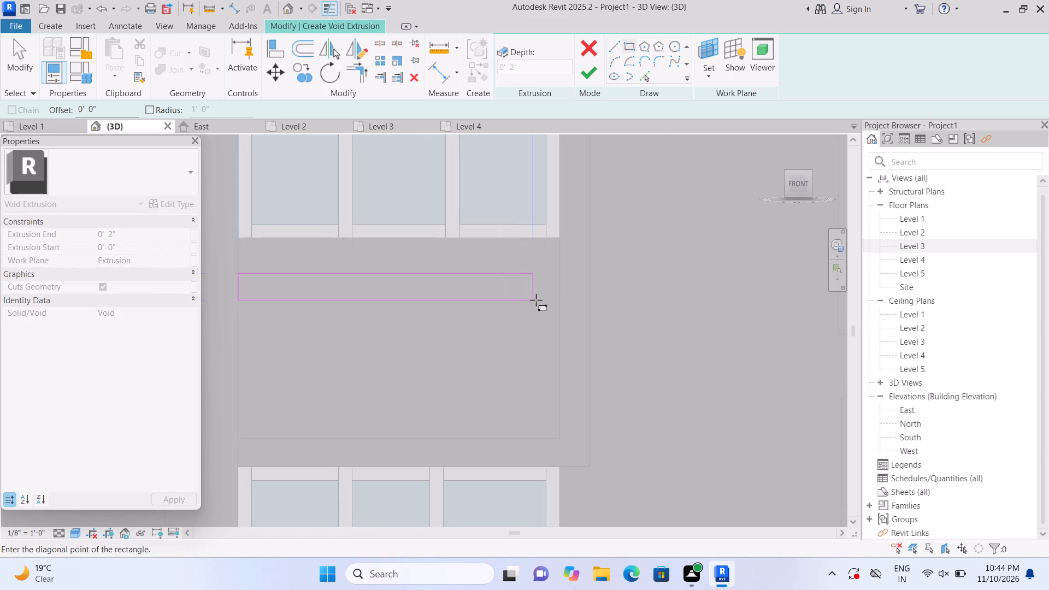
click(562, 281)
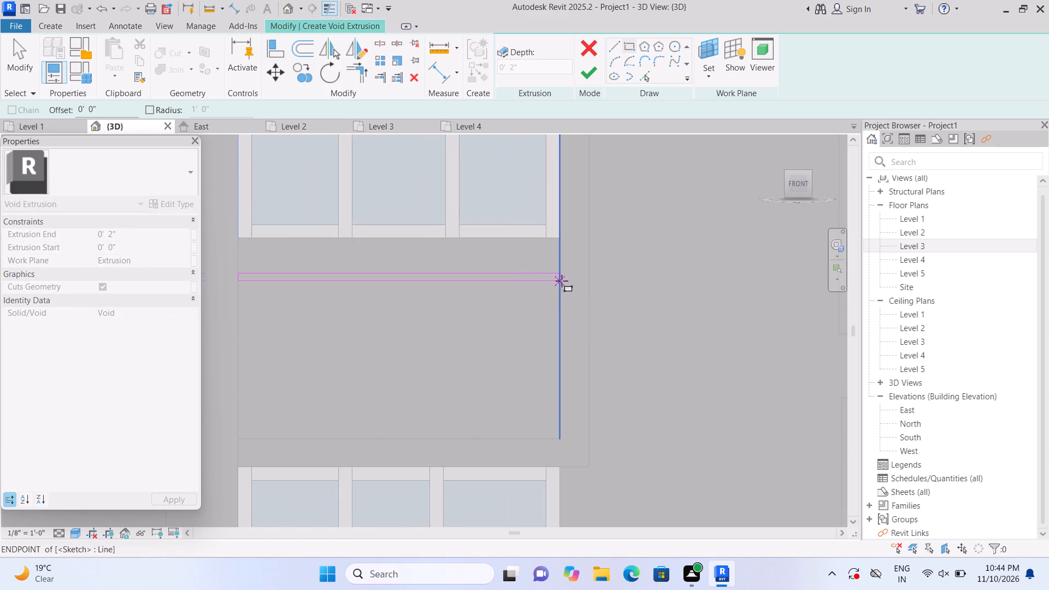
click(243, 317)
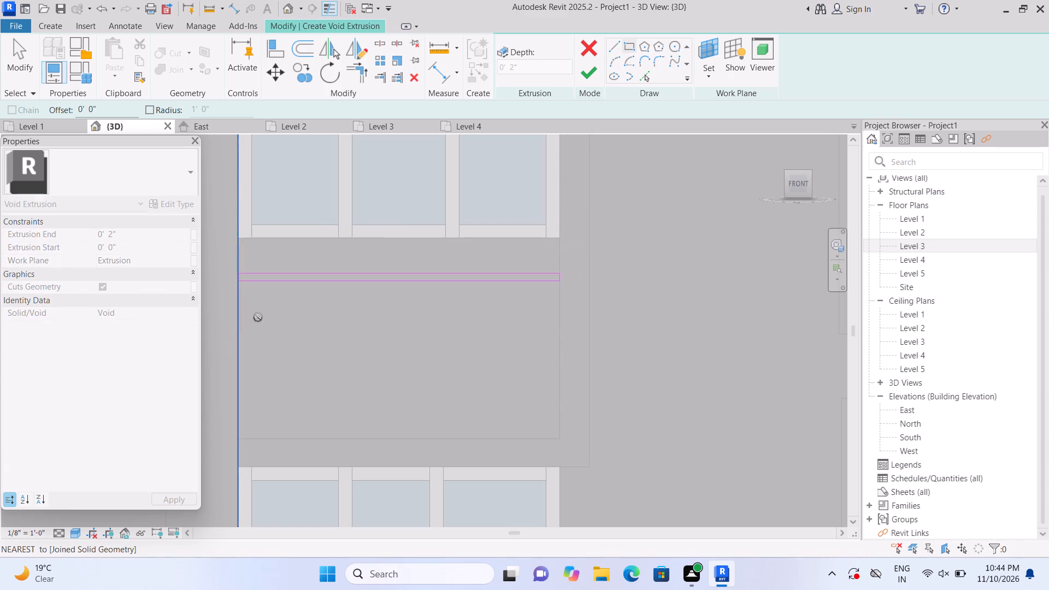
click(556, 326)
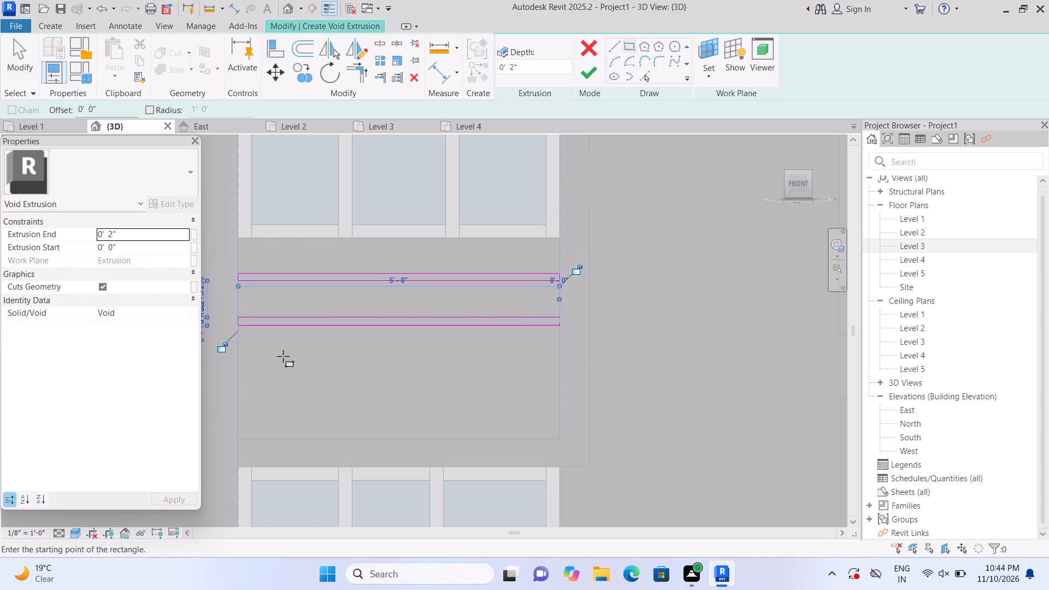
click(244, 354)
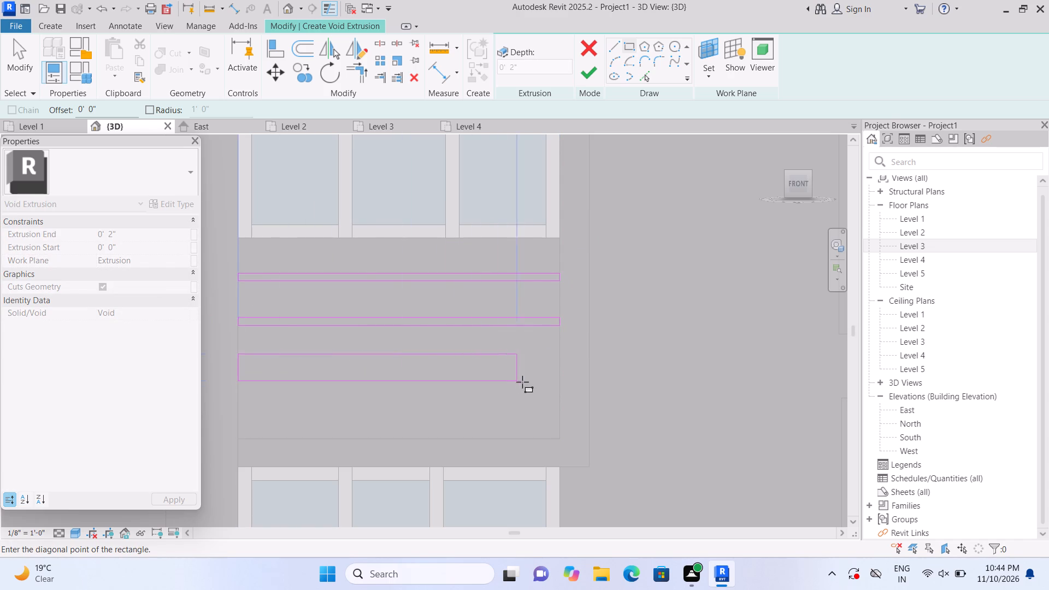
click(557, 361)
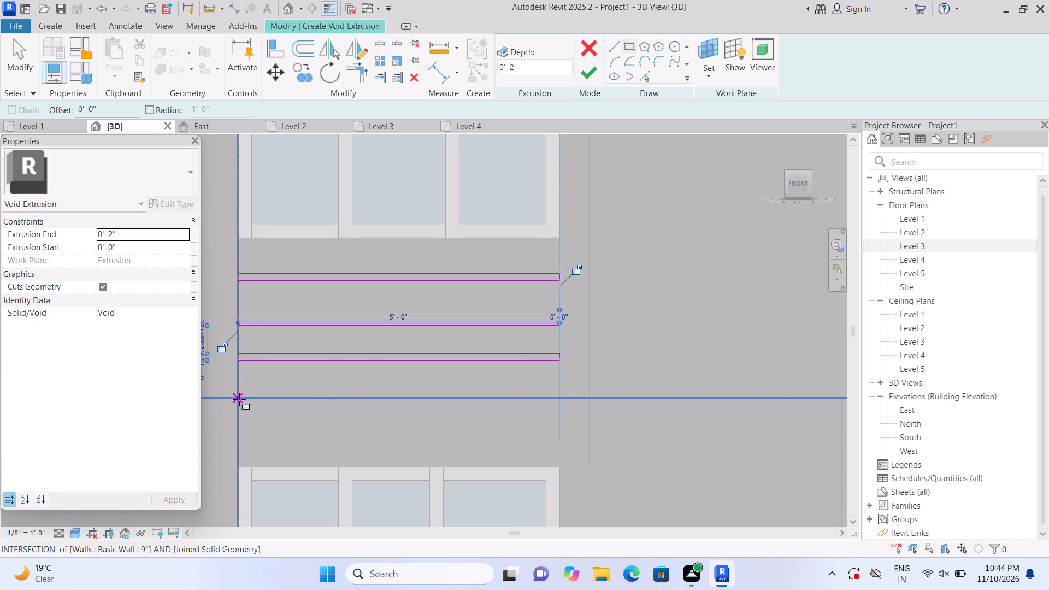
click(239, 399)
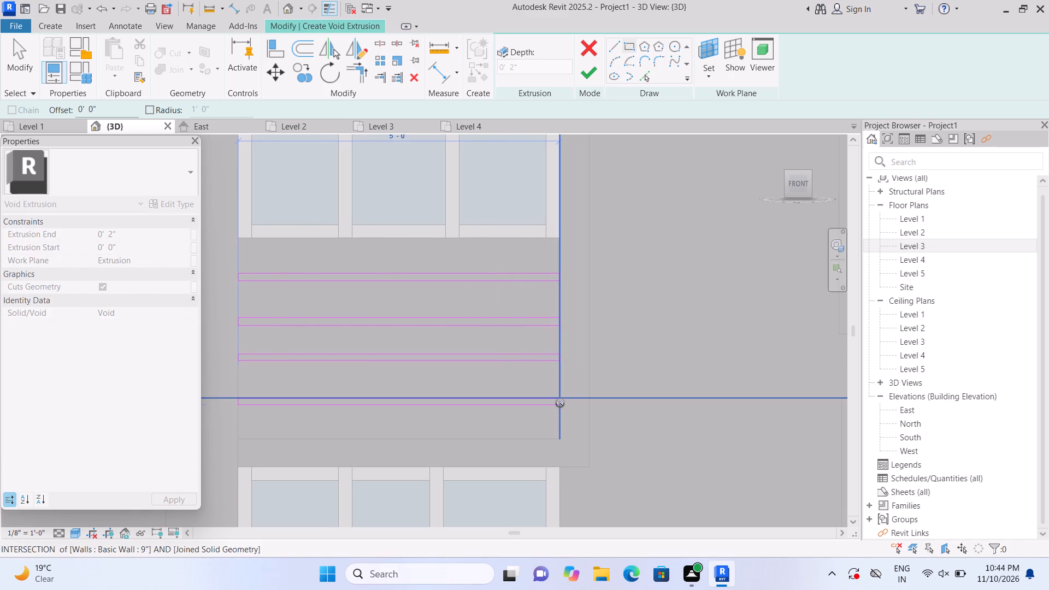
scroll(551, 411, up, 3)
click(563, 398)
scroll(573, 393, down, 2)
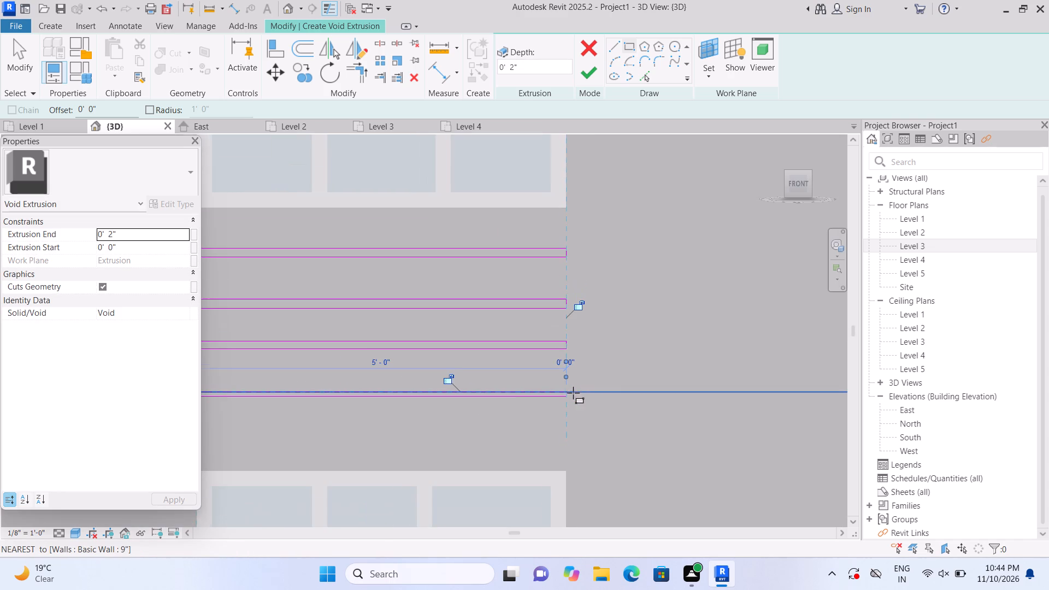
scroll(558, 394, down, 3)
click(585, 78)
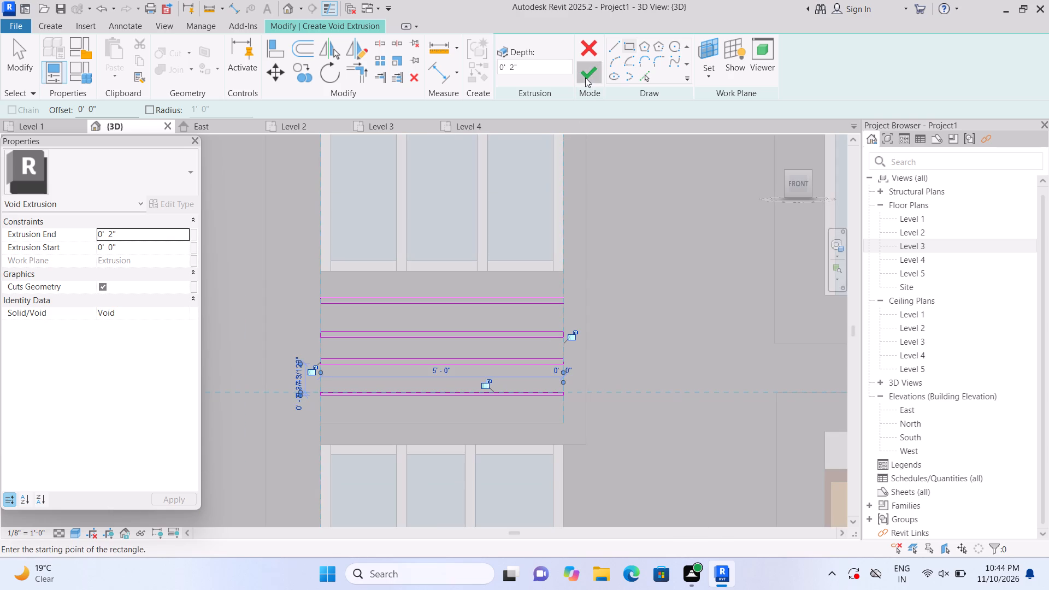
Set the four-strip void's extrusion end to 1".
scroll(574, 209, down, 1)
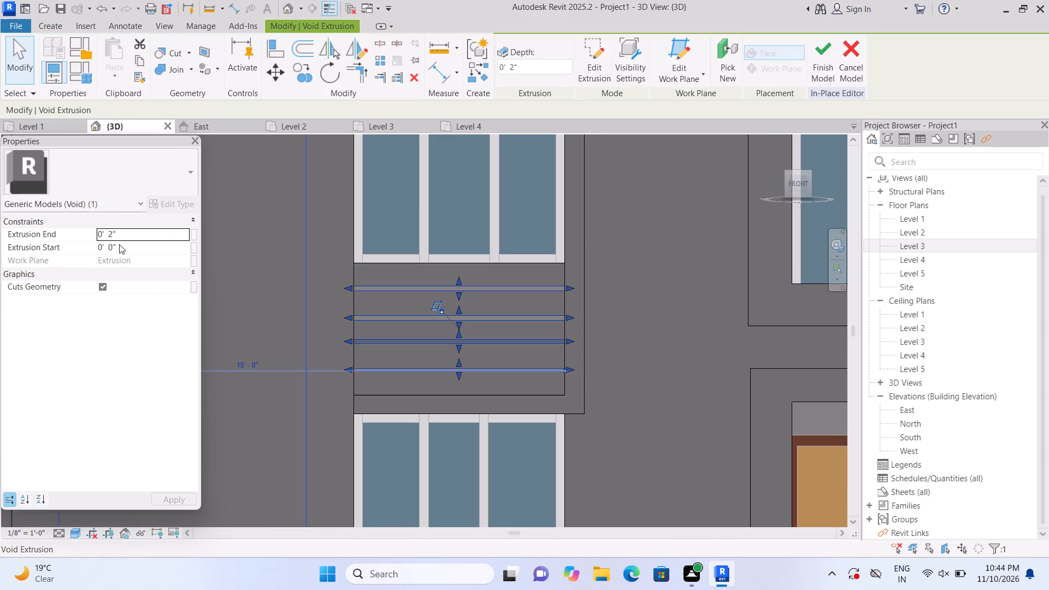
click(123, 233)
key(BackSpace)
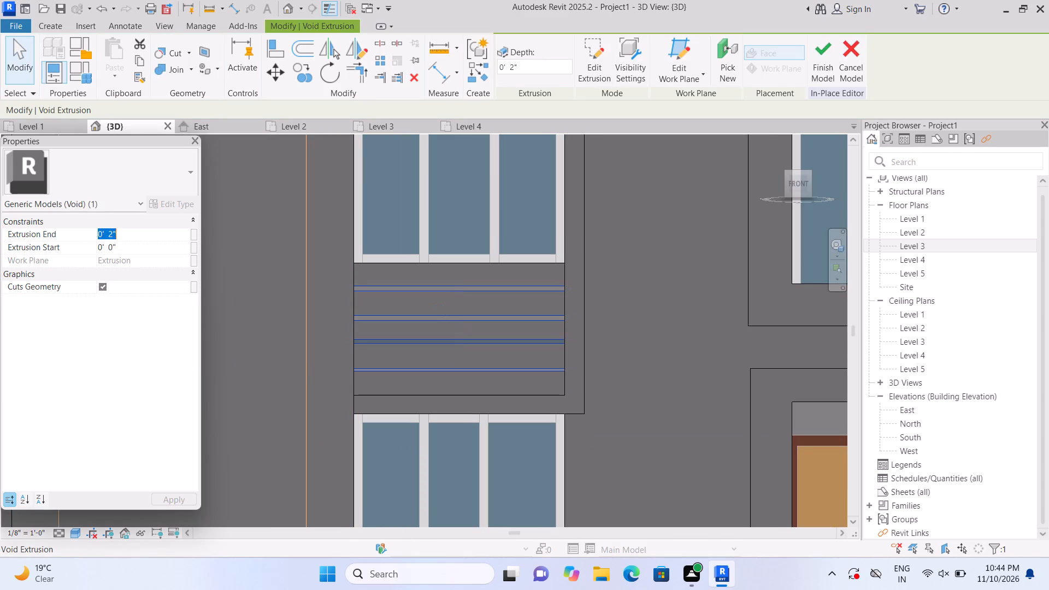
key(1)
key(shift+quotedbl)
key(Return)
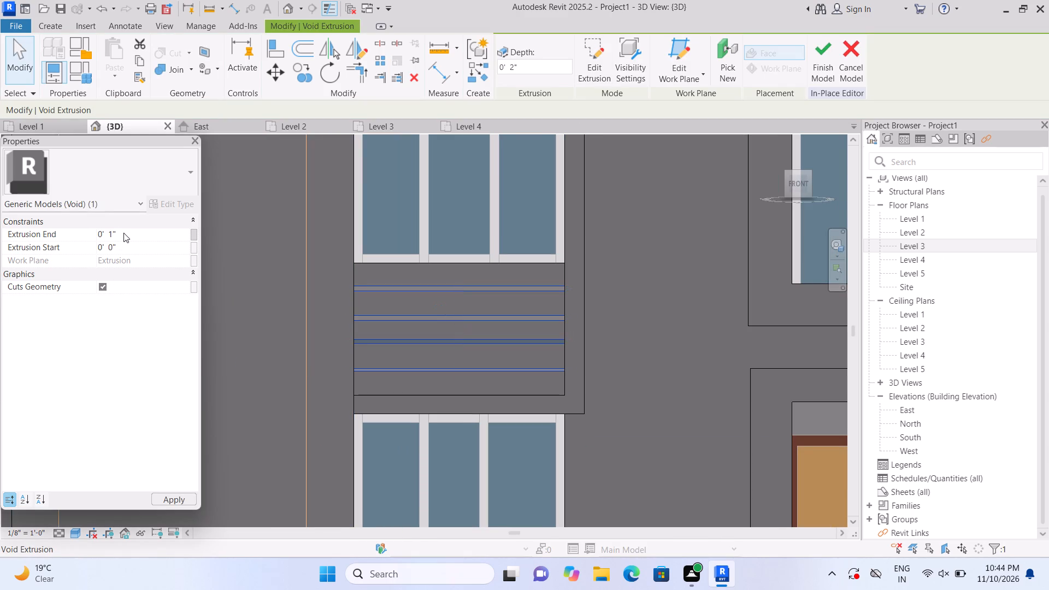
click(233, 291)
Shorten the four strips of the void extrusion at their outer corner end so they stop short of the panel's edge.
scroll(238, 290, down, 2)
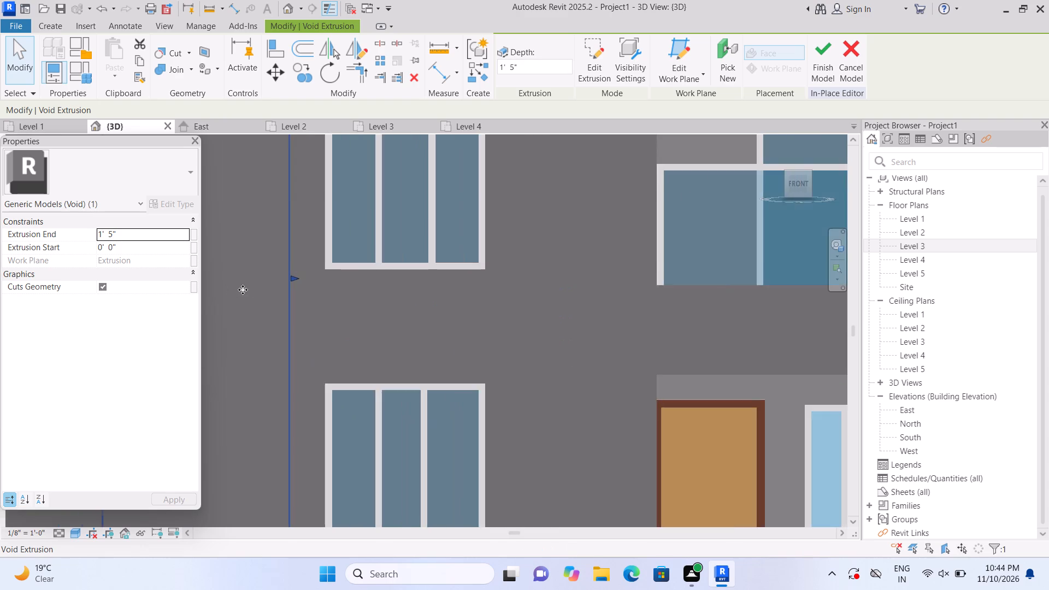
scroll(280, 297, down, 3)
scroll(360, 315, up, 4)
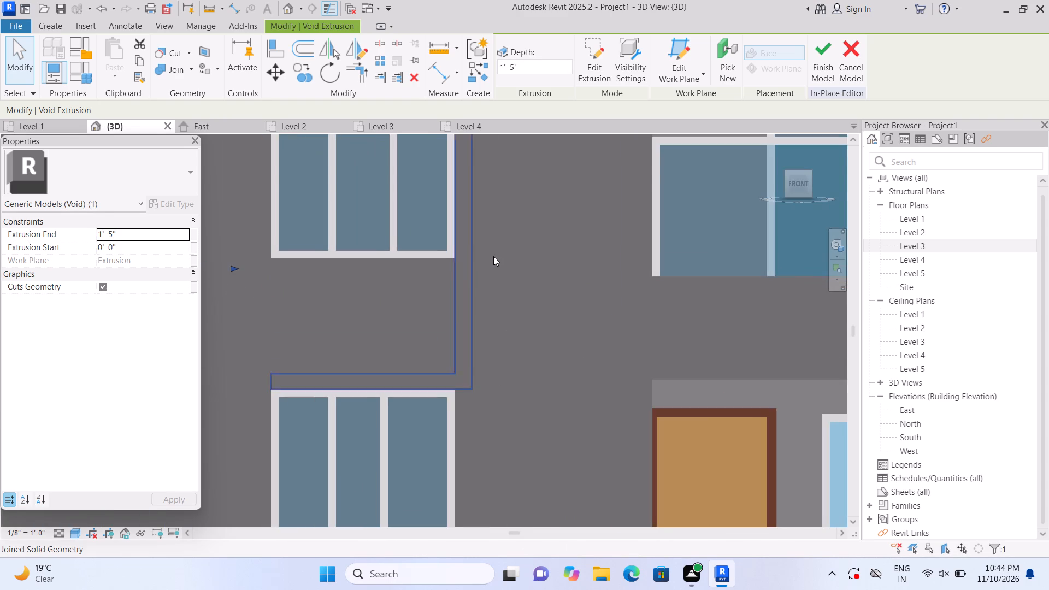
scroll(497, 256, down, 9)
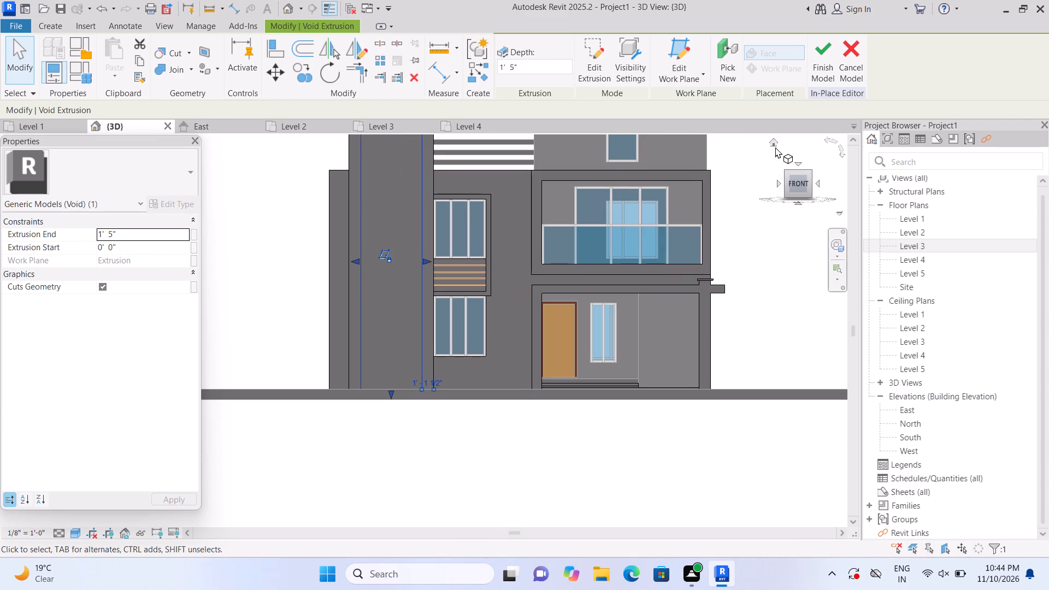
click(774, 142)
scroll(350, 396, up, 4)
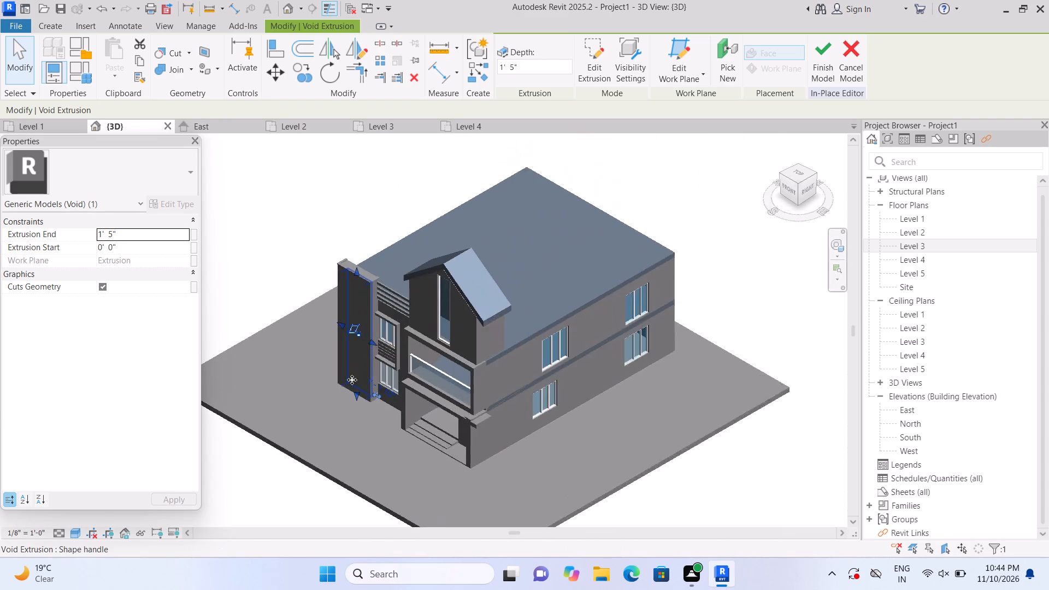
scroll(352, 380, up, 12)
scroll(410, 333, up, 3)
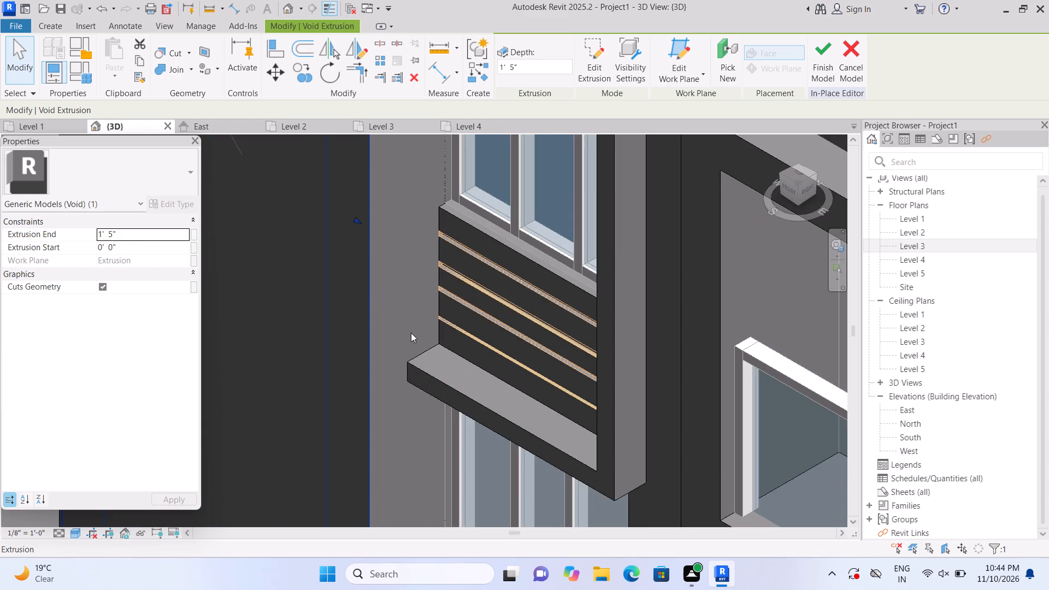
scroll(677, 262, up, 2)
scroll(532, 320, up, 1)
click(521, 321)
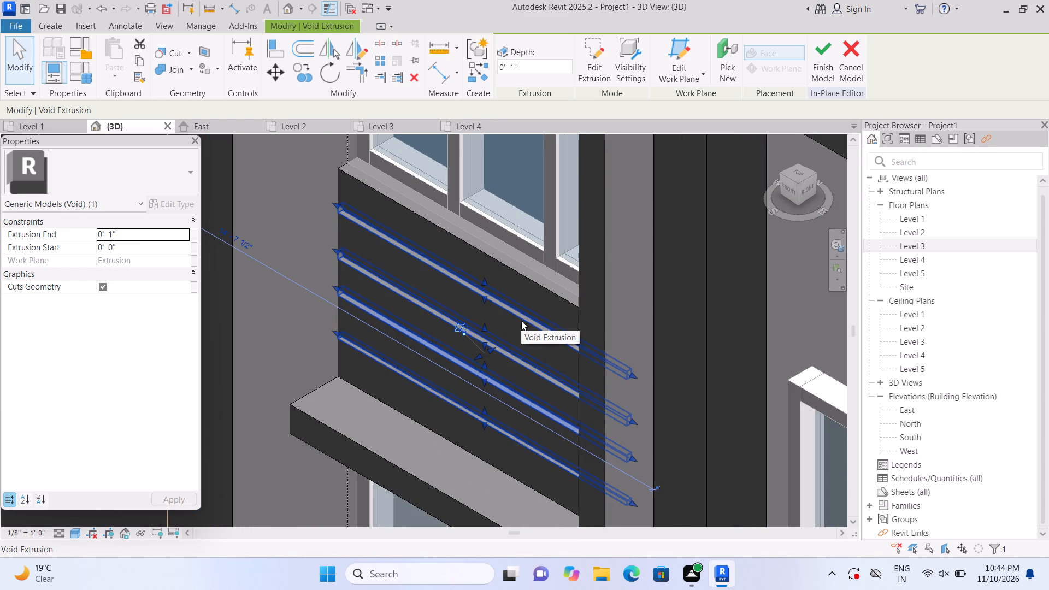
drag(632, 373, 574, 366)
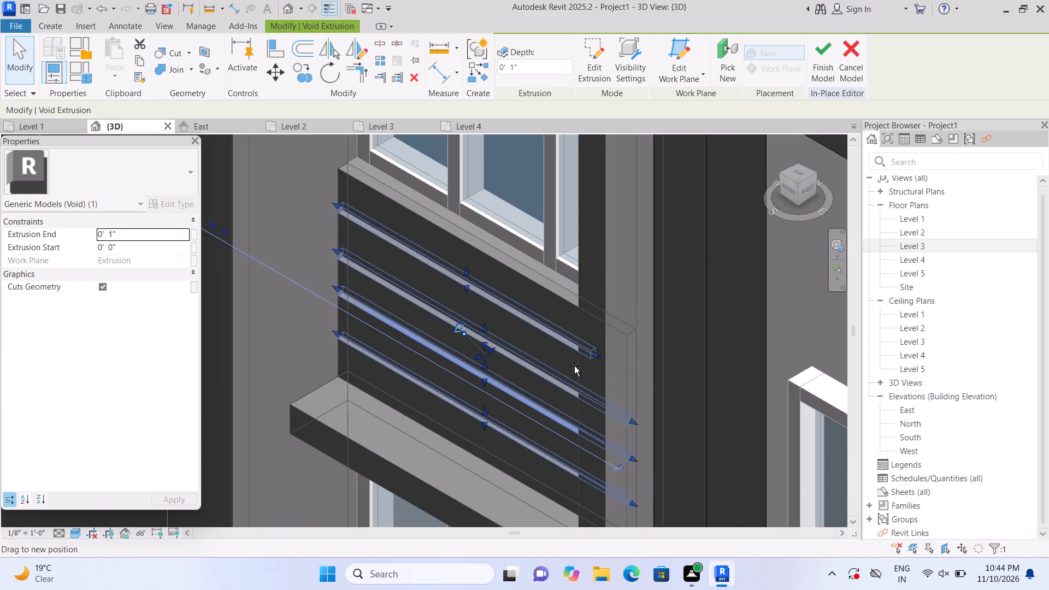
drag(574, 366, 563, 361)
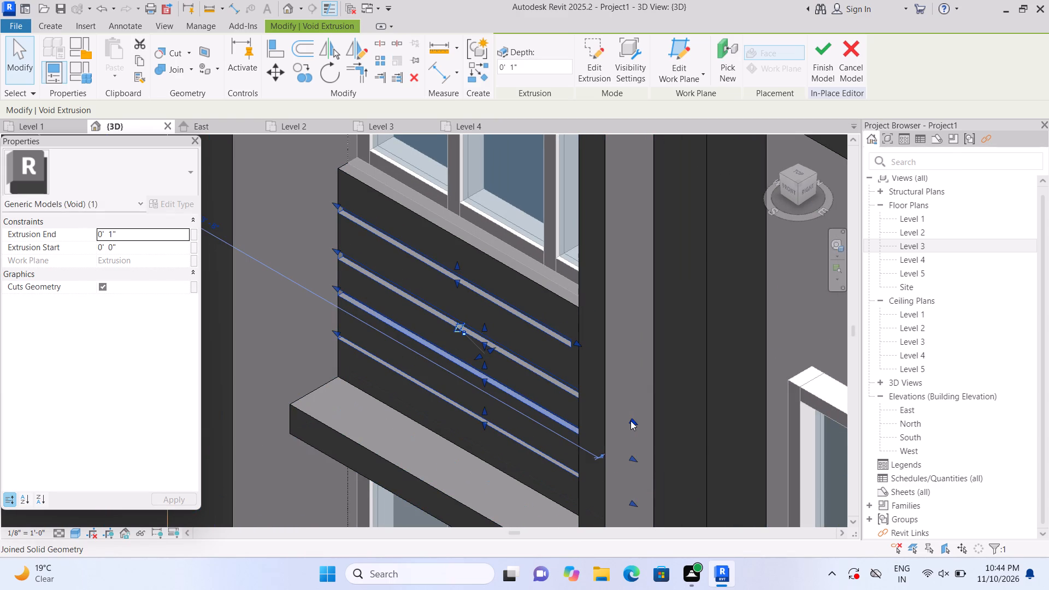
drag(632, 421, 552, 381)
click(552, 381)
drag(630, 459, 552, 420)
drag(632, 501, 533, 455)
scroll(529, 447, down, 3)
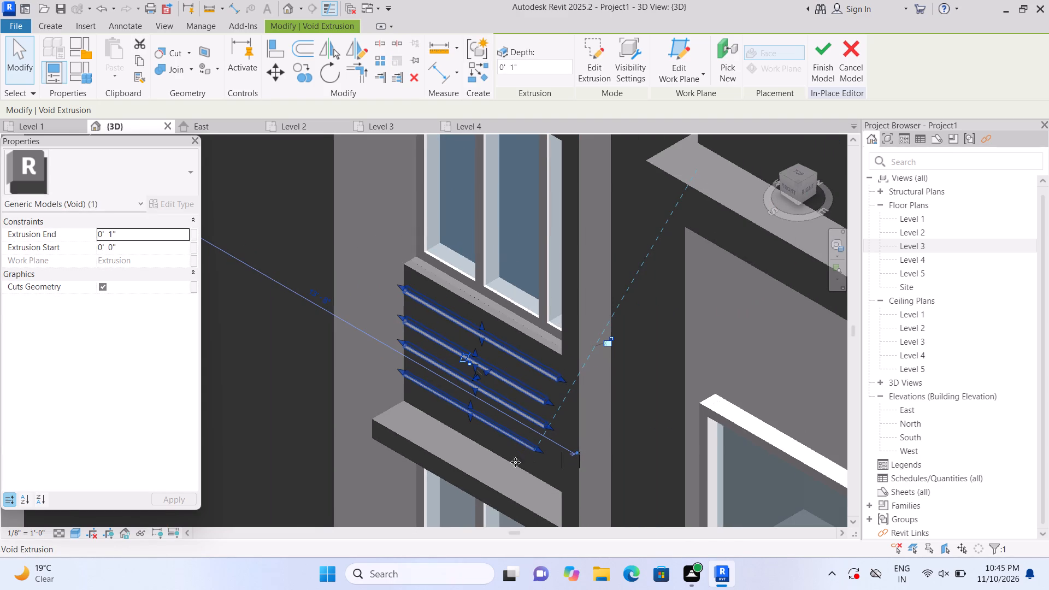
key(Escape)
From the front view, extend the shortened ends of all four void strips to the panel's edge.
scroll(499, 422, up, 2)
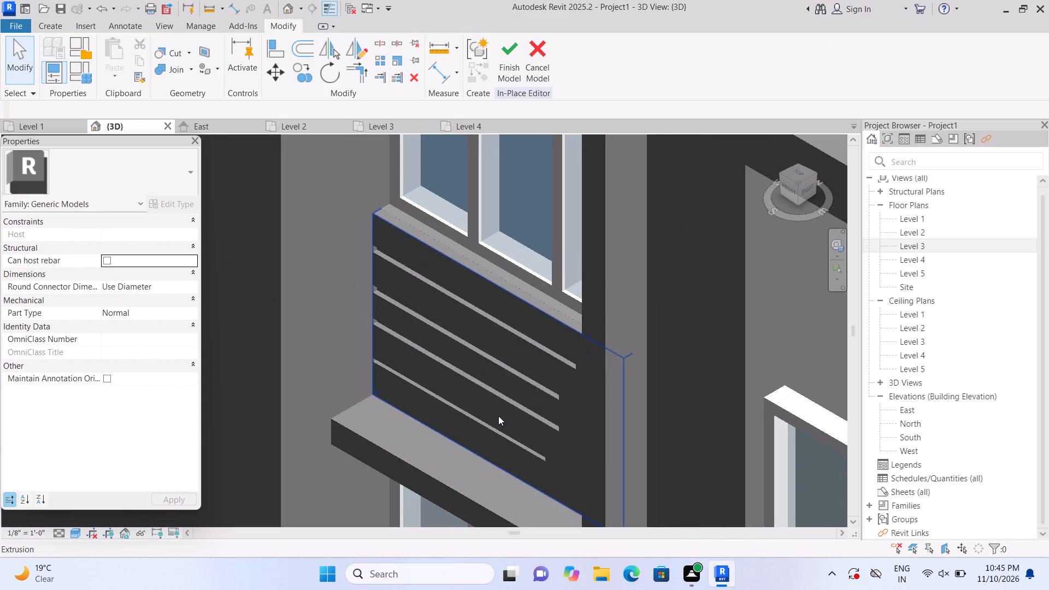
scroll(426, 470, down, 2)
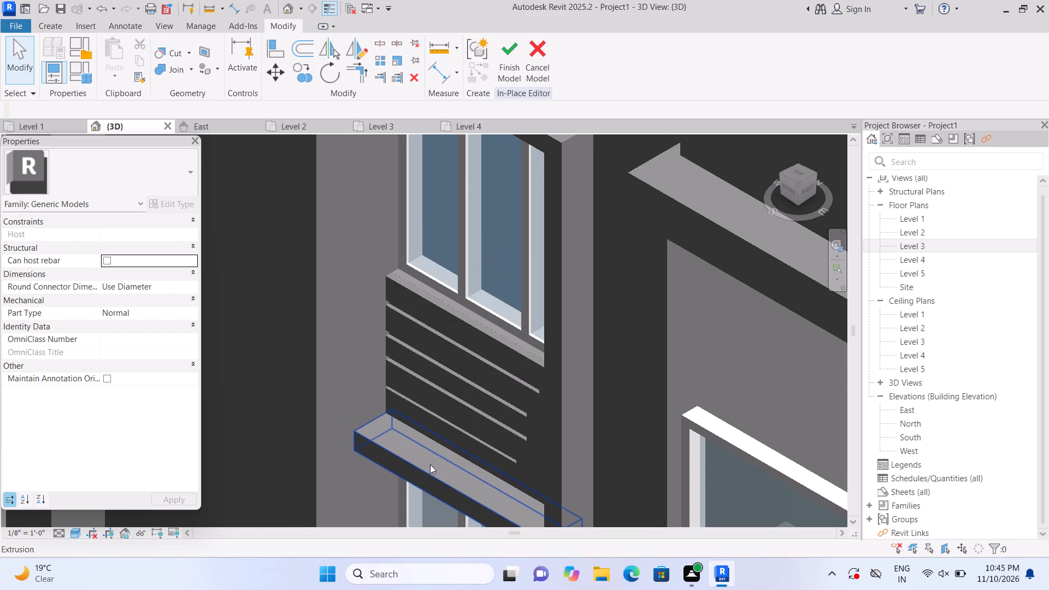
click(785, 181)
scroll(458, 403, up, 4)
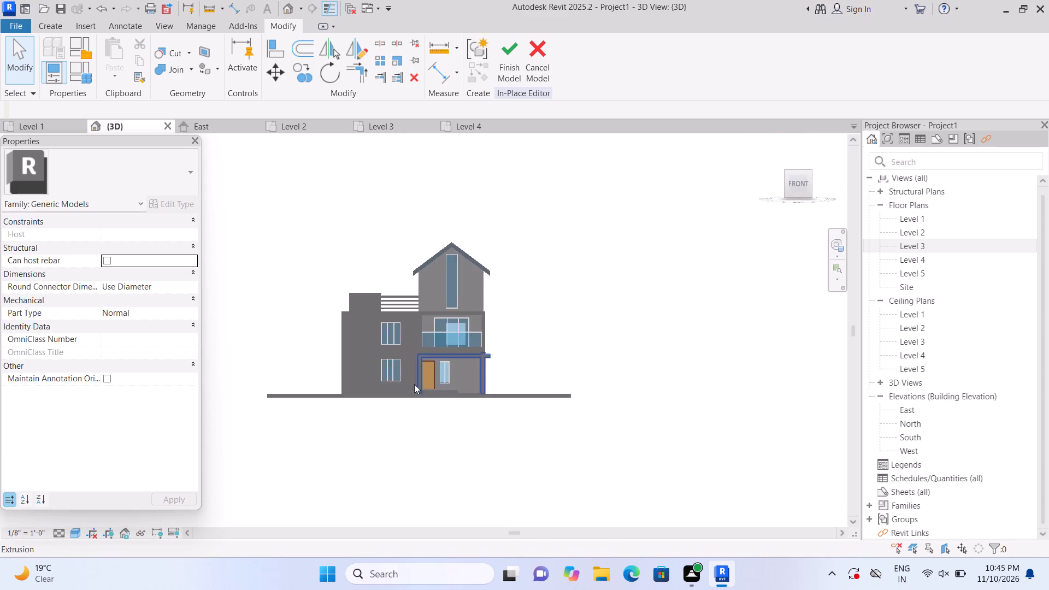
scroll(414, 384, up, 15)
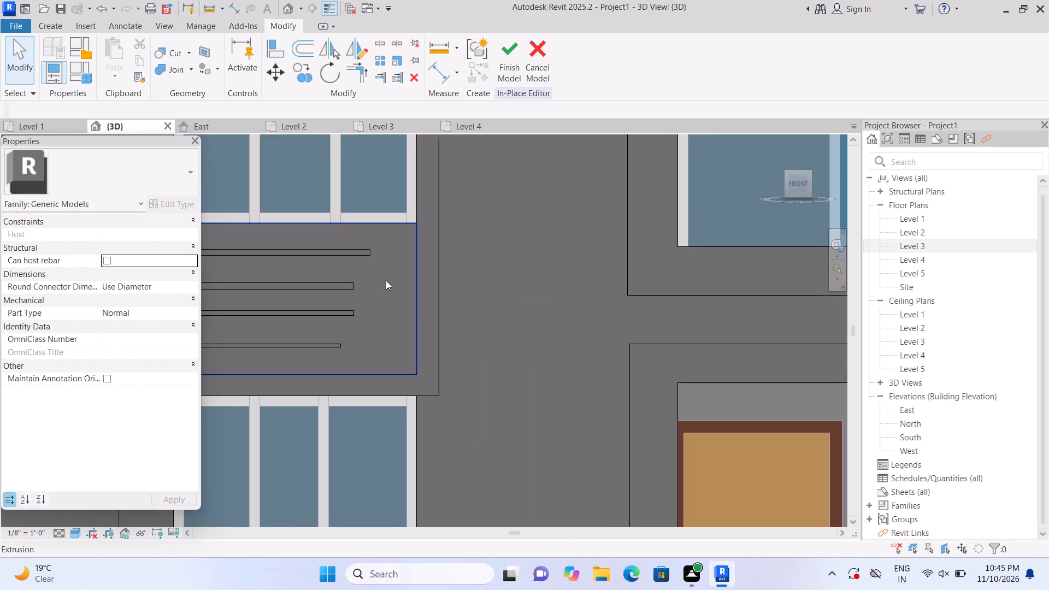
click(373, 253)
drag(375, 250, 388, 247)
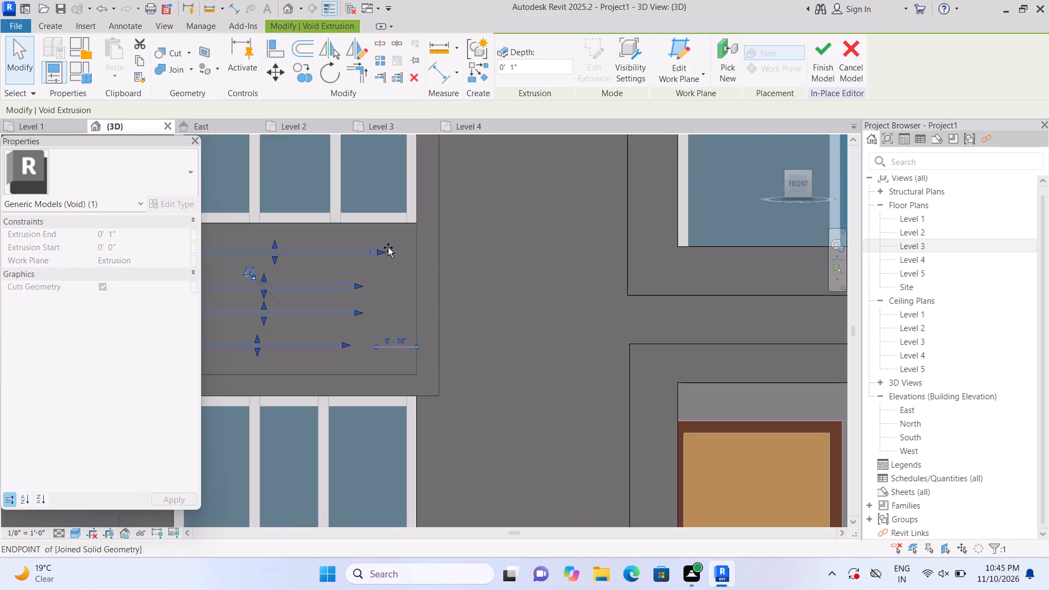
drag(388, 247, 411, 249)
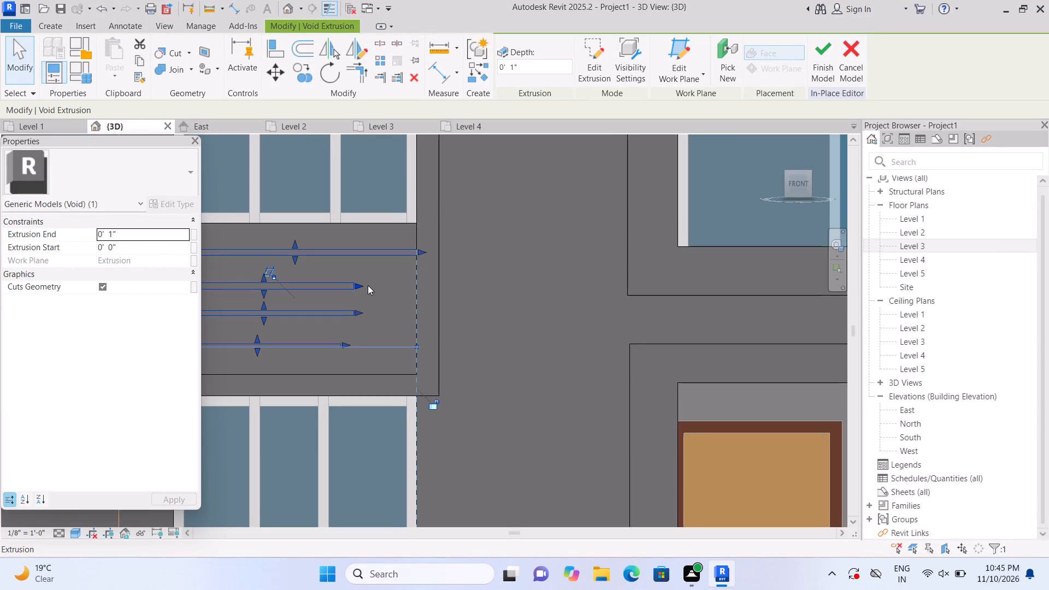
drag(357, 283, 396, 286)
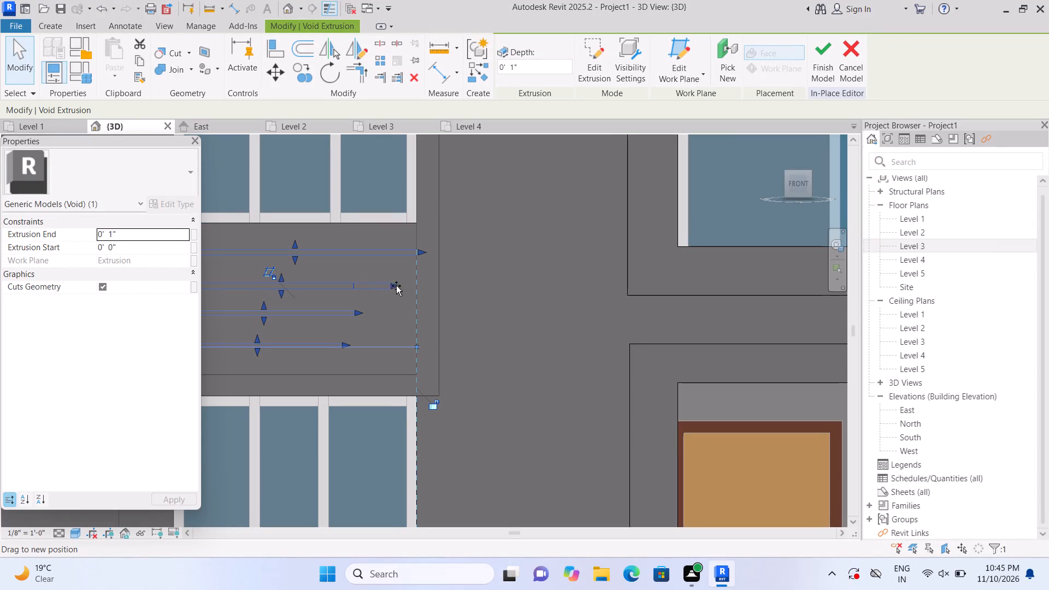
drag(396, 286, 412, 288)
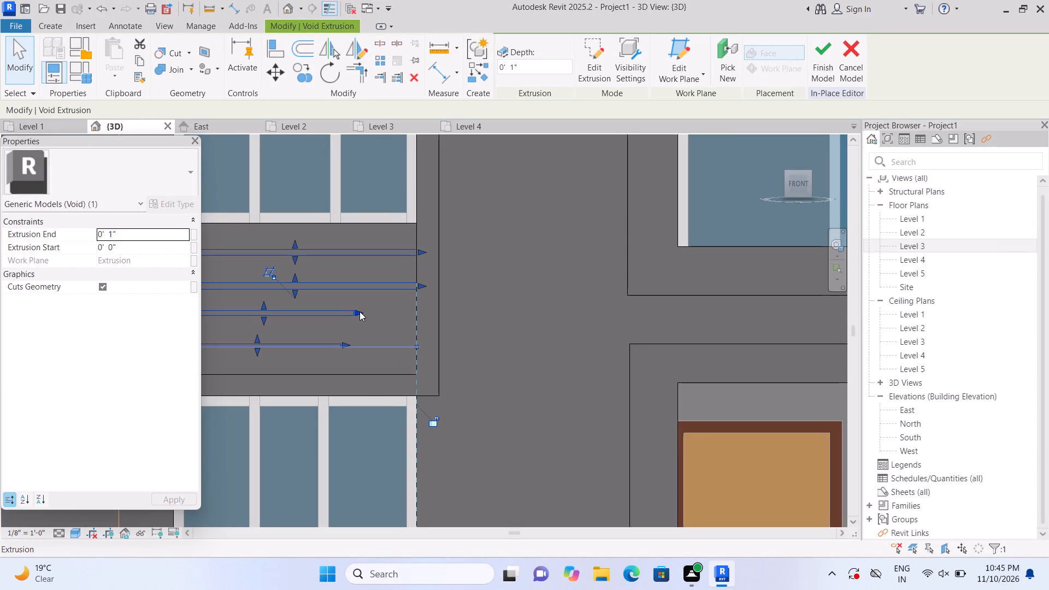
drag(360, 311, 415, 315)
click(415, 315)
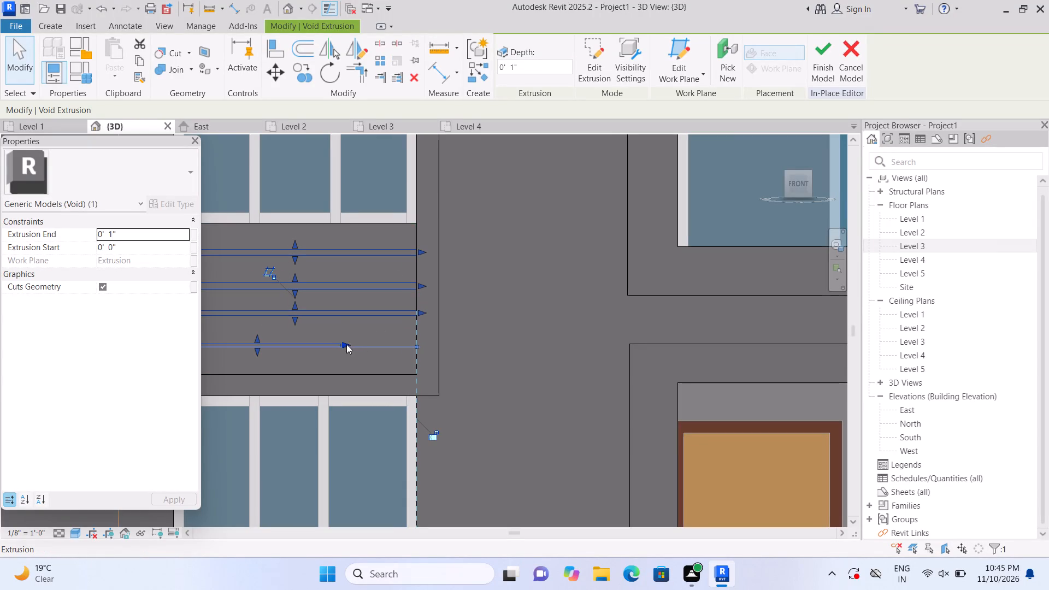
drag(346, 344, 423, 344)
Delete the four-strip void extrusion from the panel between the stacked windows.
scroll(428, 326, down, 4)
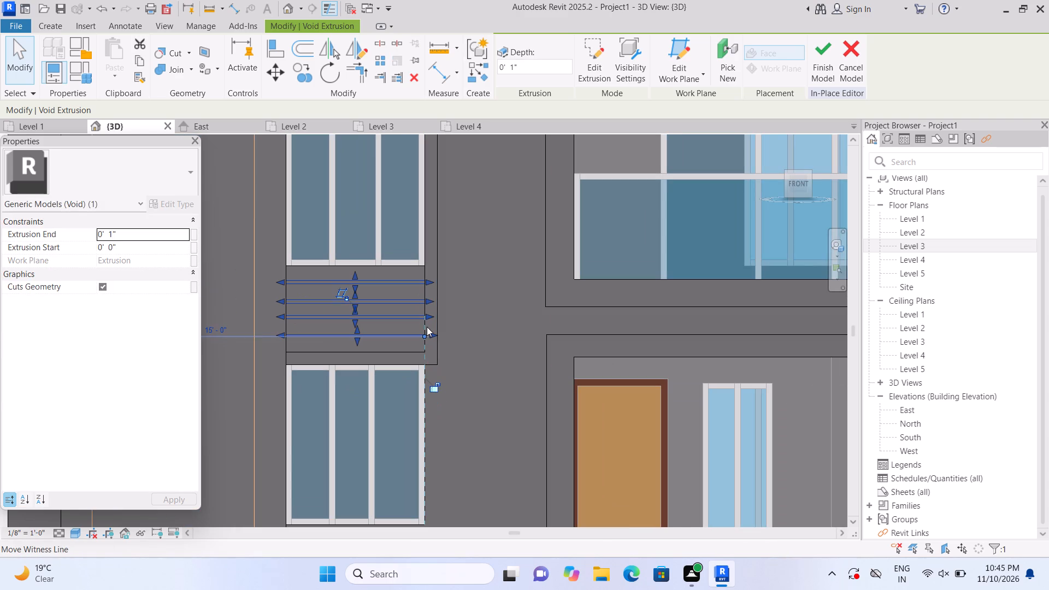
key(Delete)
Start a new void extrusion using the face of the panel between the stacked windows as the work plane.
scroll(334, 320, up, 2)
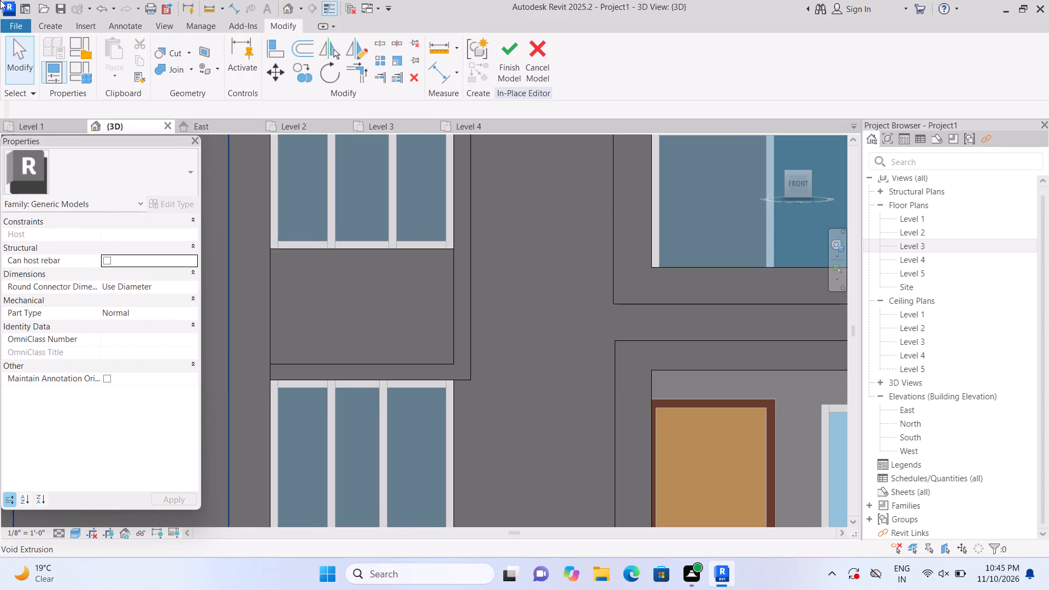
click(62, 25)
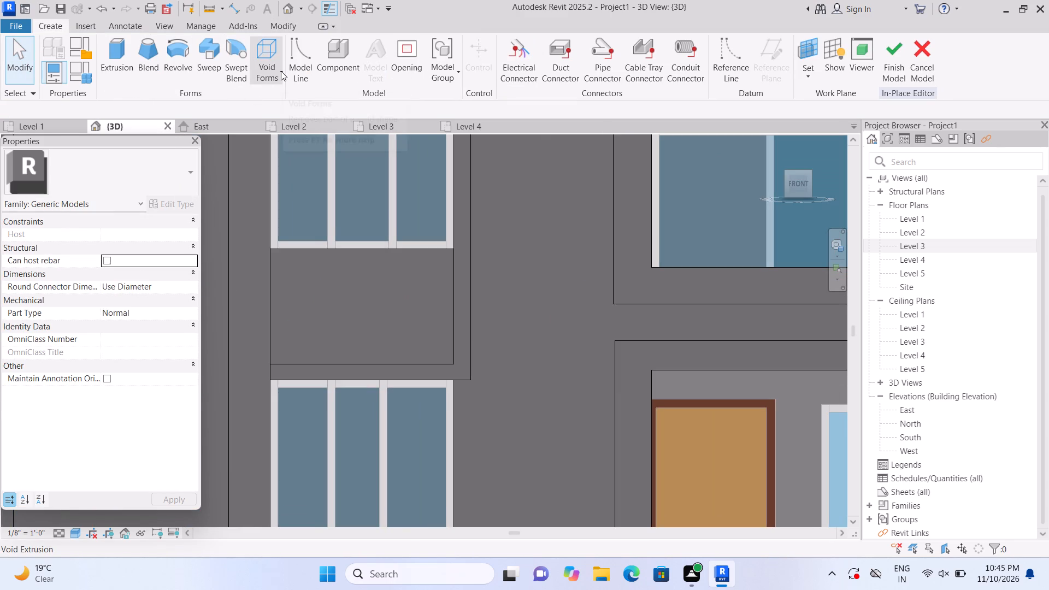
click(281, 70)
click(294, 99)
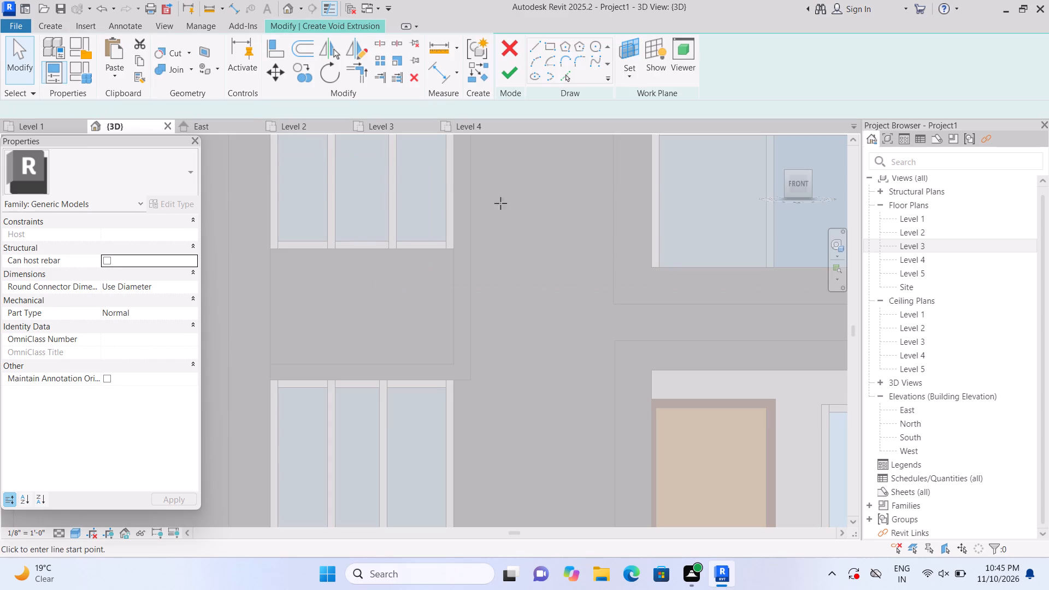
click(707, 79)
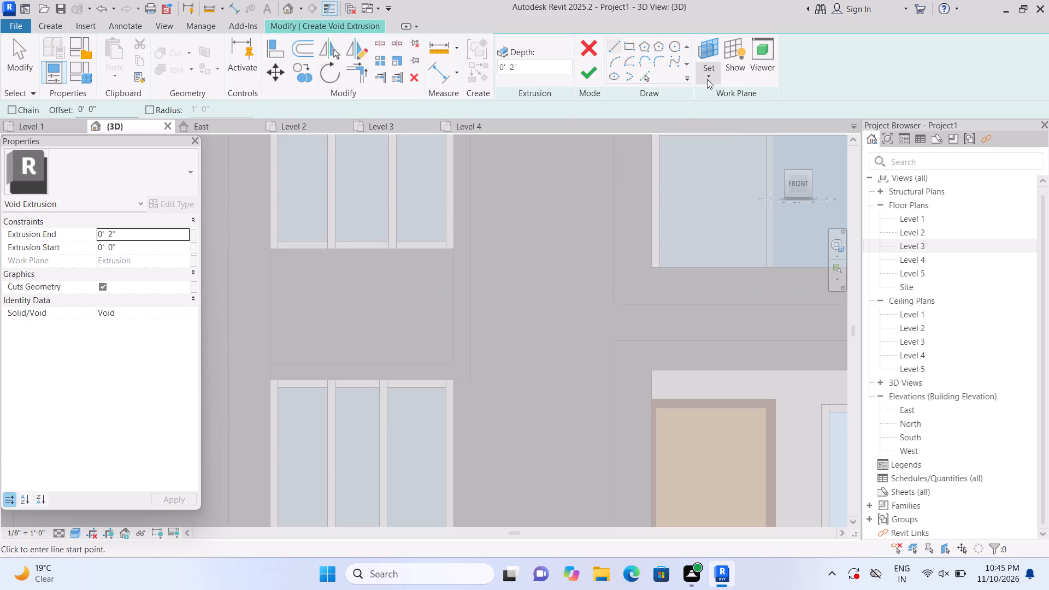
click(714, 128)
scroll(422, 320, up, 1)
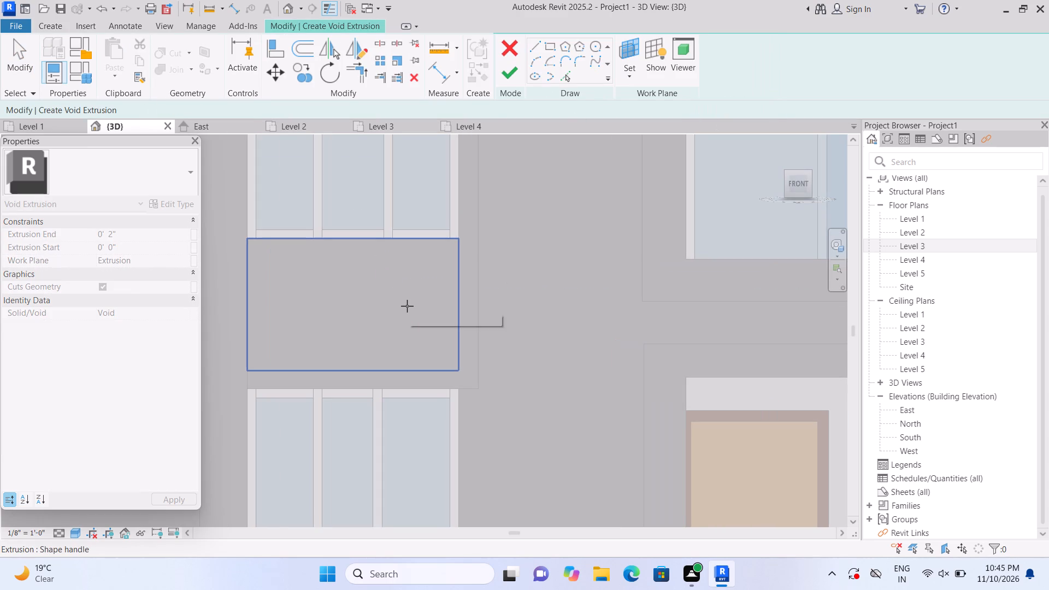
click(407, 306)
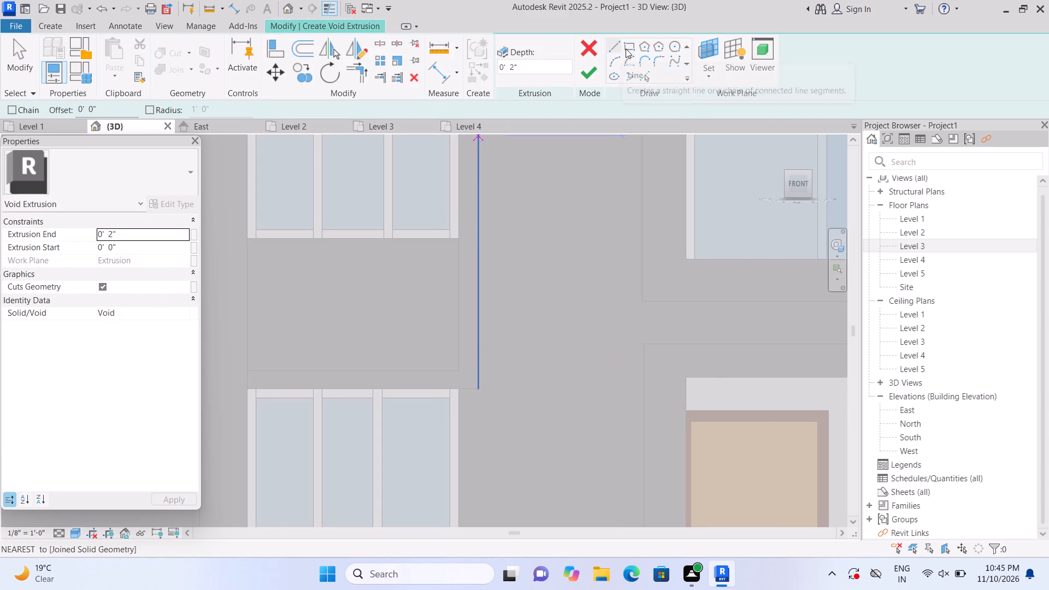
Sketch two thin horizontal rectangles, each 5'-0" long, across the upper part of the panel from edge to edge.
click(628, 49)
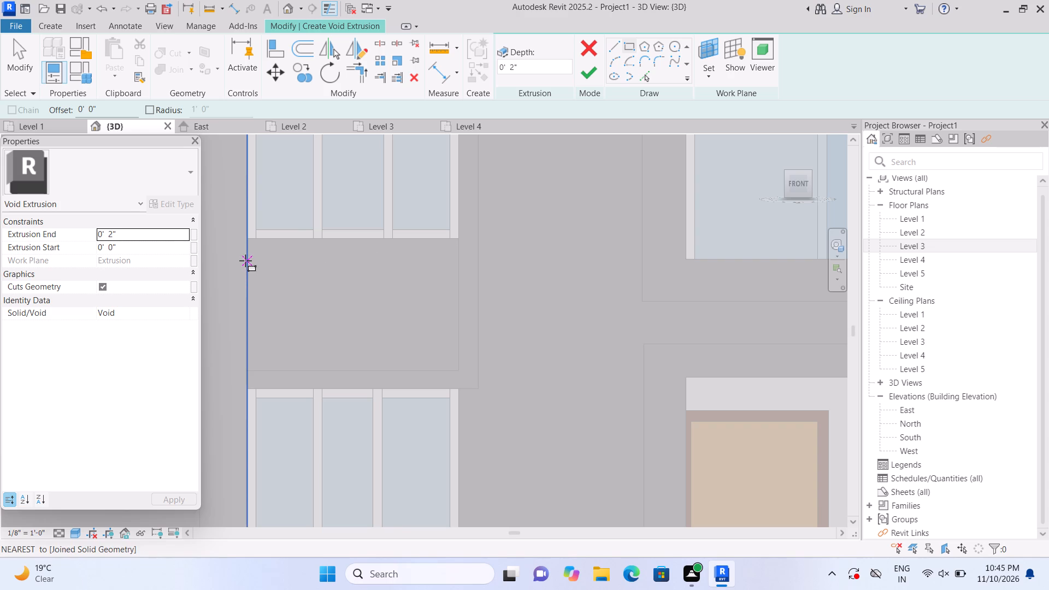
click(245, 260)
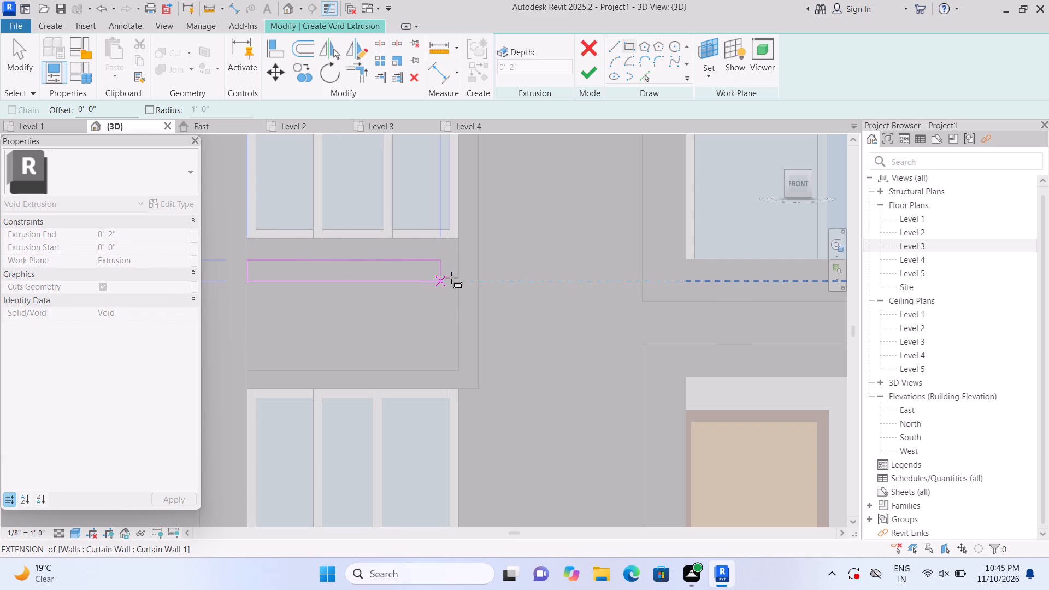
click(459, 267)
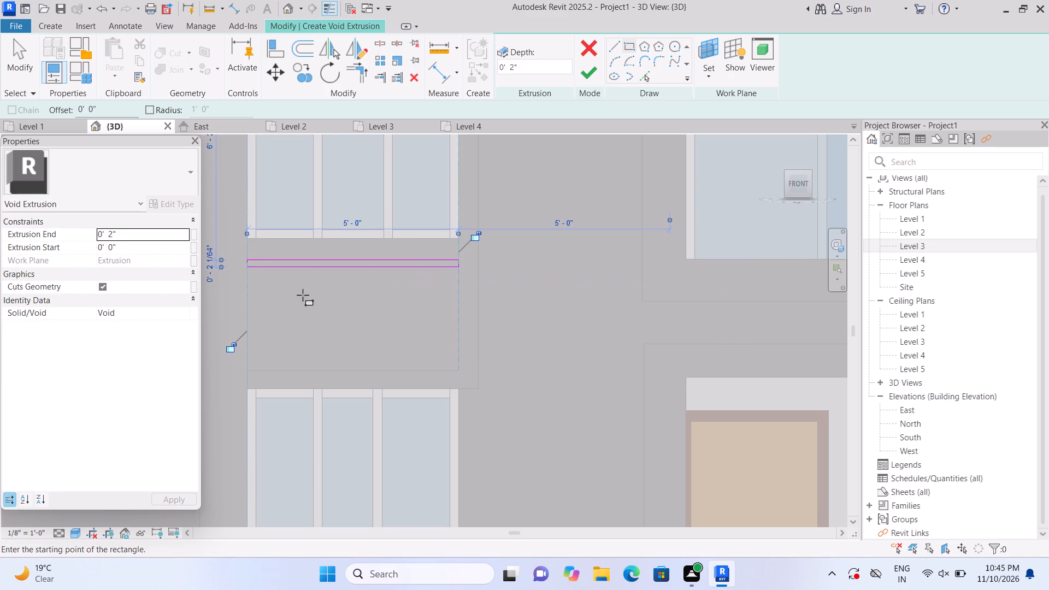
click(249, 287)
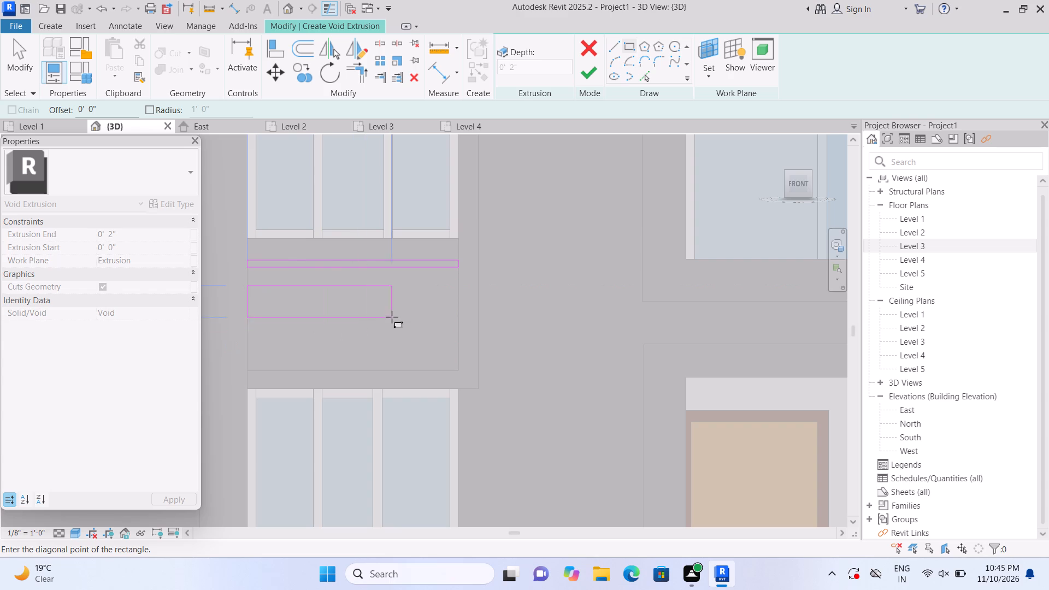
scroll(456, 295, up, 3)
click(458, 287)
scroll(462, 284, down, 2)
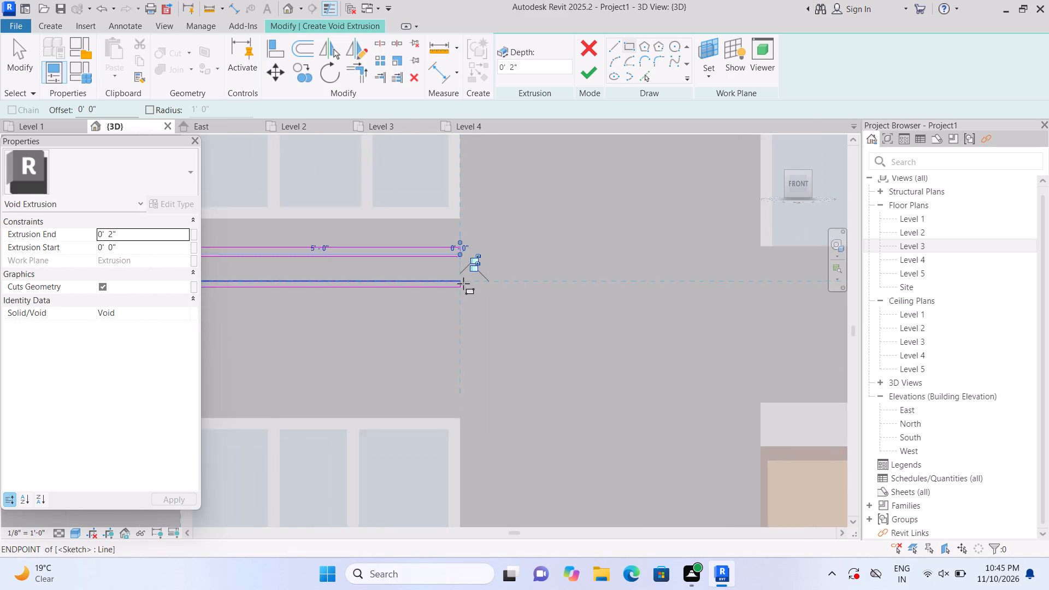
scroll(309, 309, down, 2)
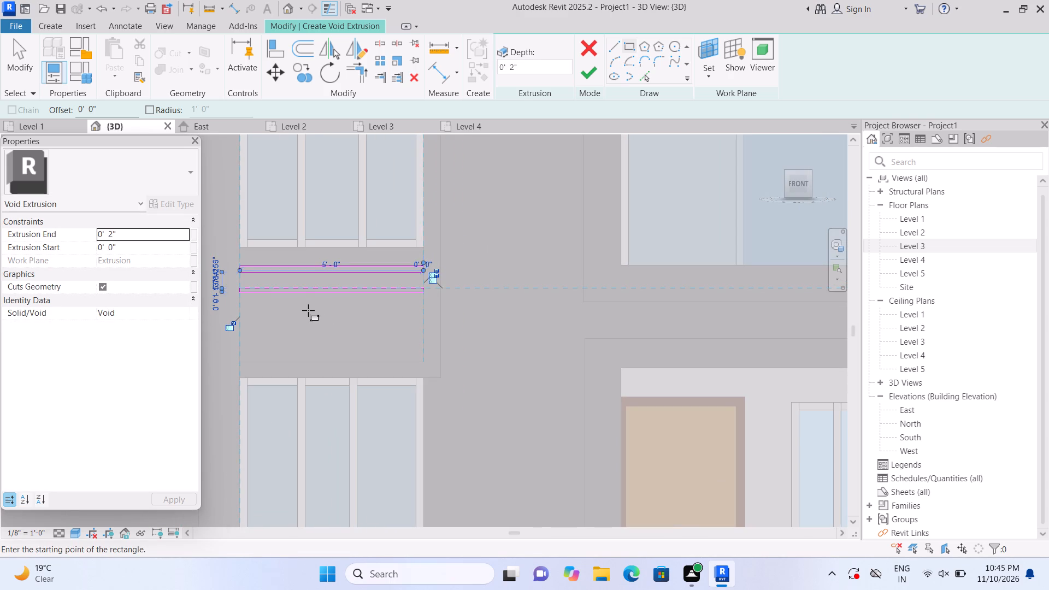
key(Escape)
Sketch three more thin horizontal rectangles, each 5'-0" long, across the middle and lower part of the panel and finish the void extrusion.
middle_drag(303, 313, 386, 299)
scroll(375, 301, up, 1)
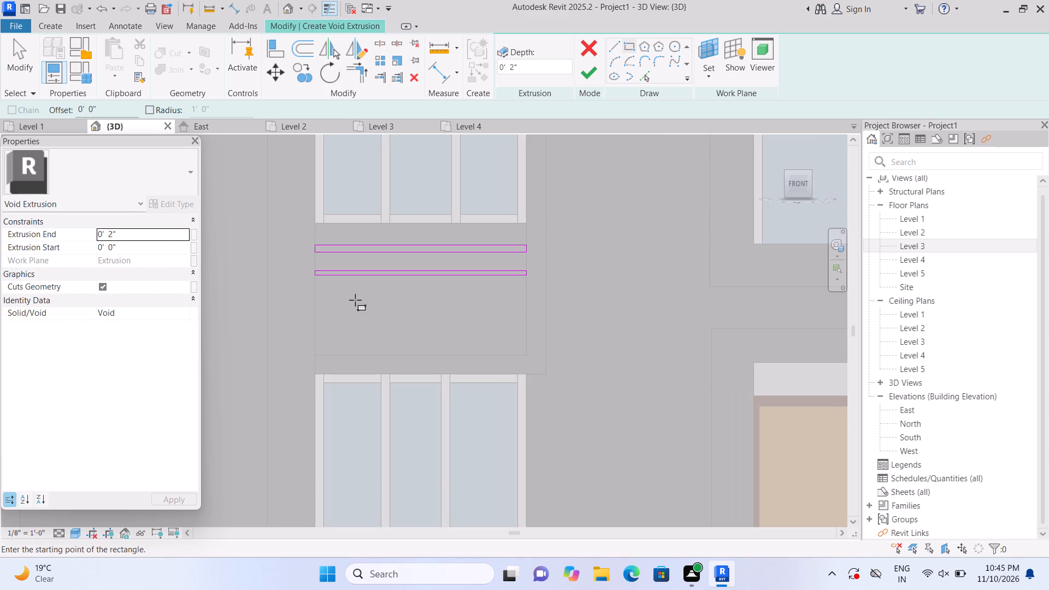
scroll(355, 299, down, 1)
scroll(323, 303, up, 2)
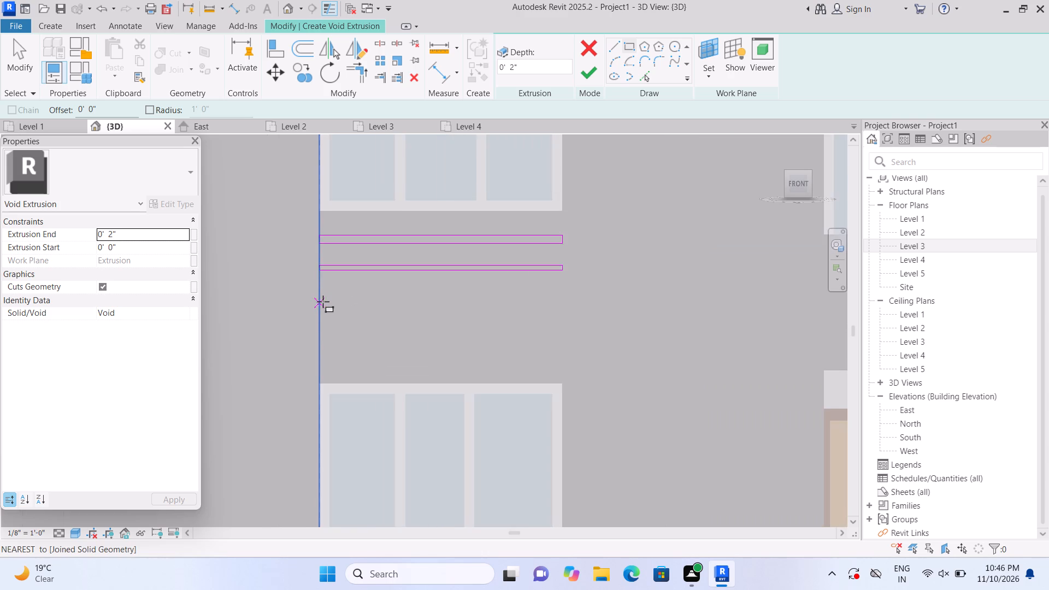
scroll(323, 302, up, 2)
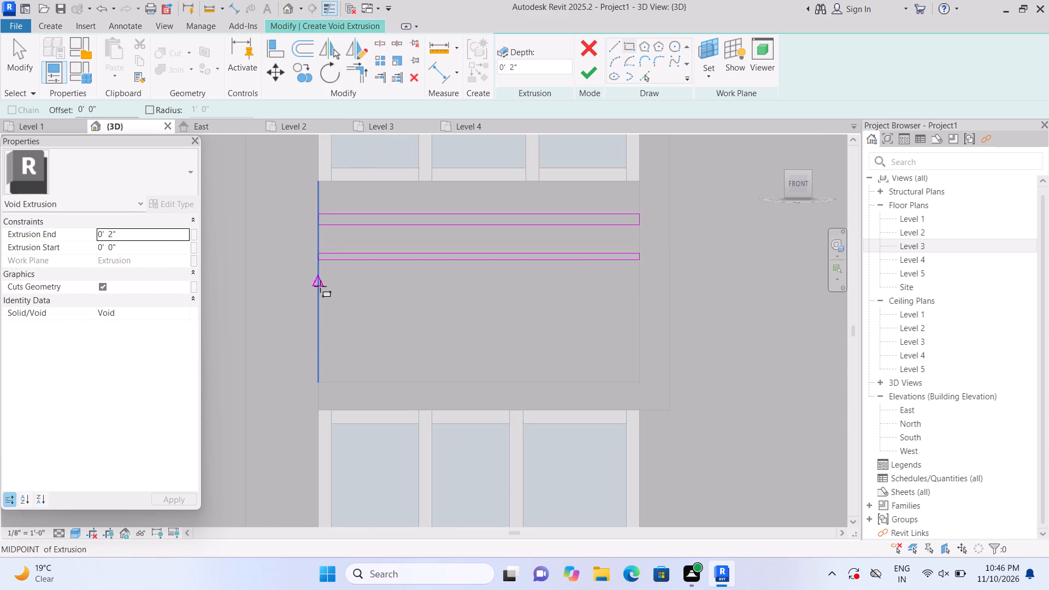
click(320, 286)
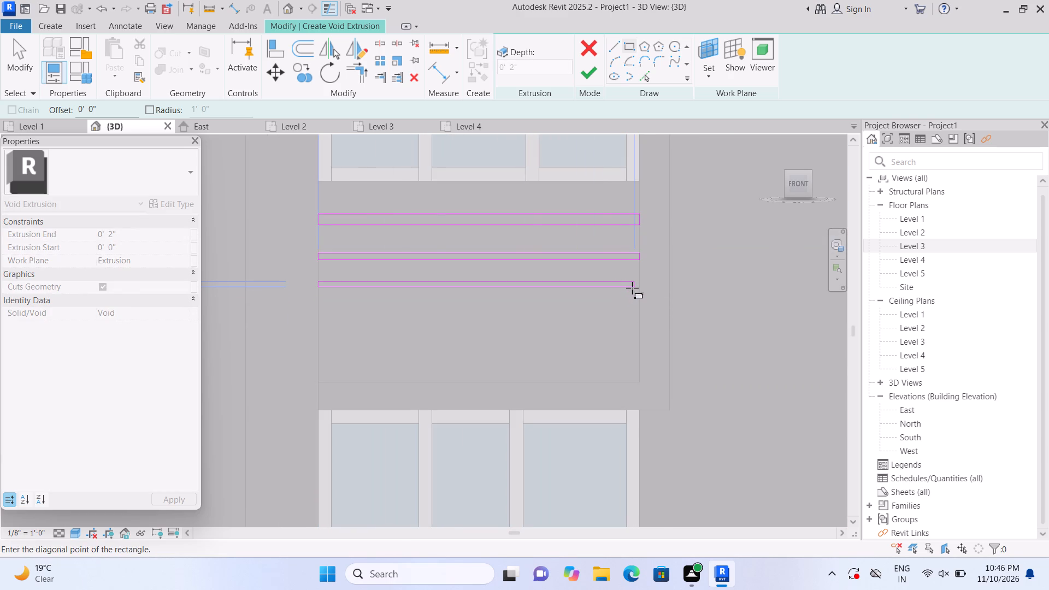
click(639, 289)
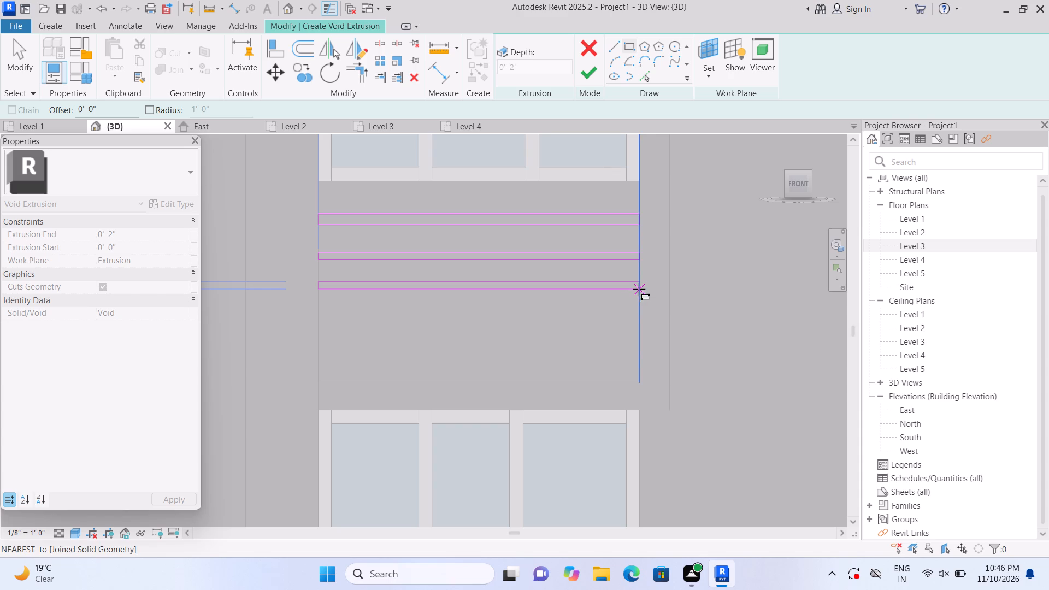
click(322, 312)
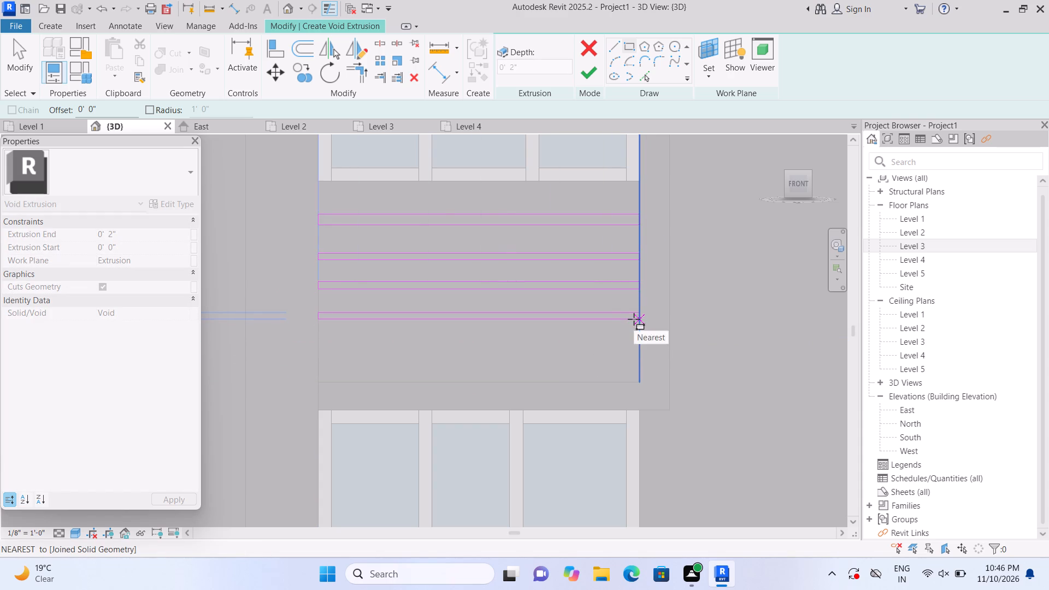
click(634, 318)
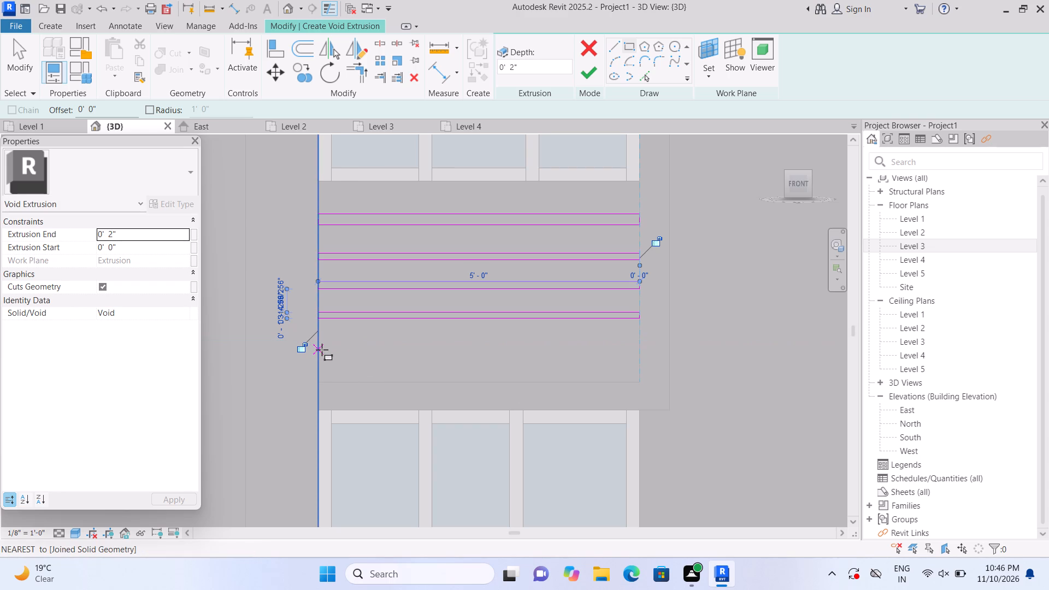
click(322, 348)
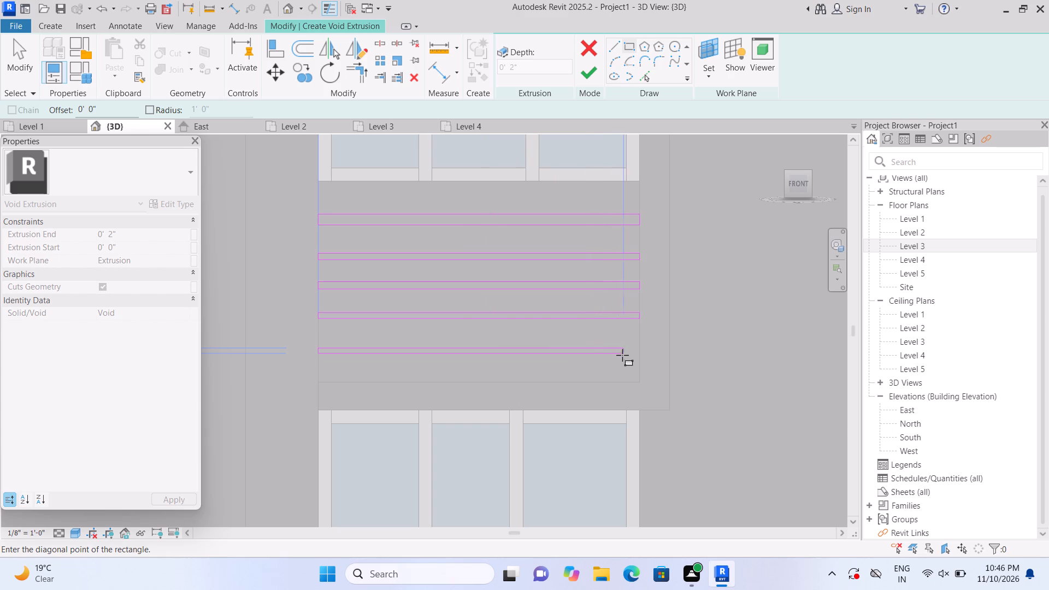
click(637, 355)
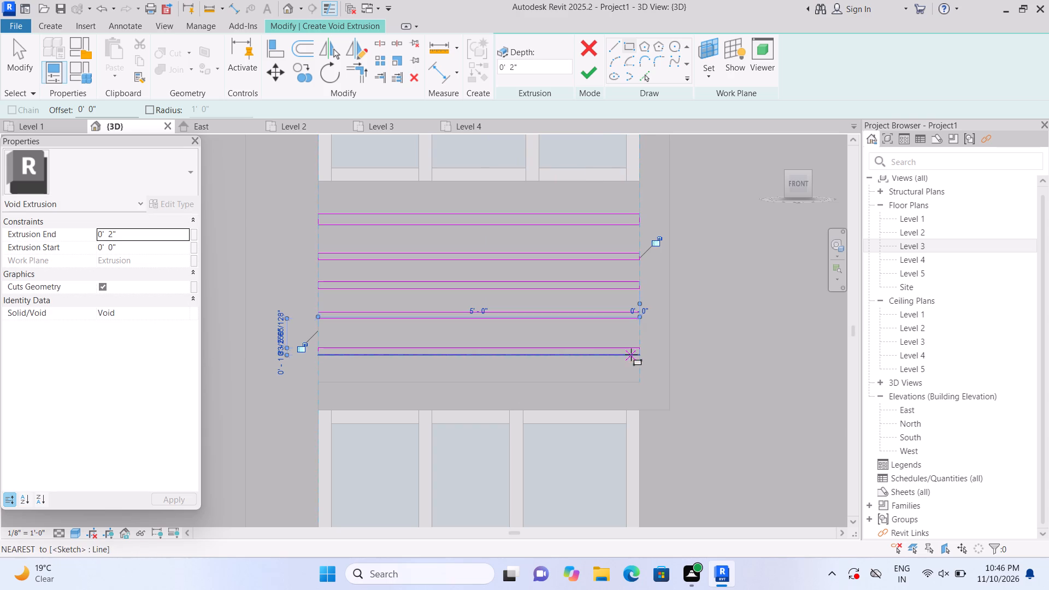
click(589, 78)
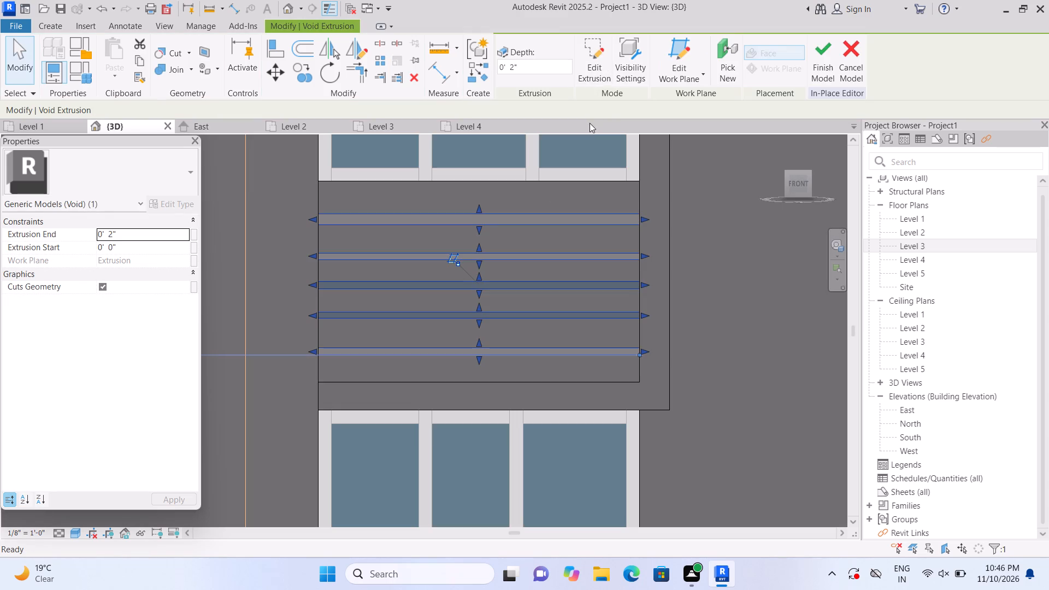
Set the extrusion end of the five-strip void to 1".
click(145, 232)
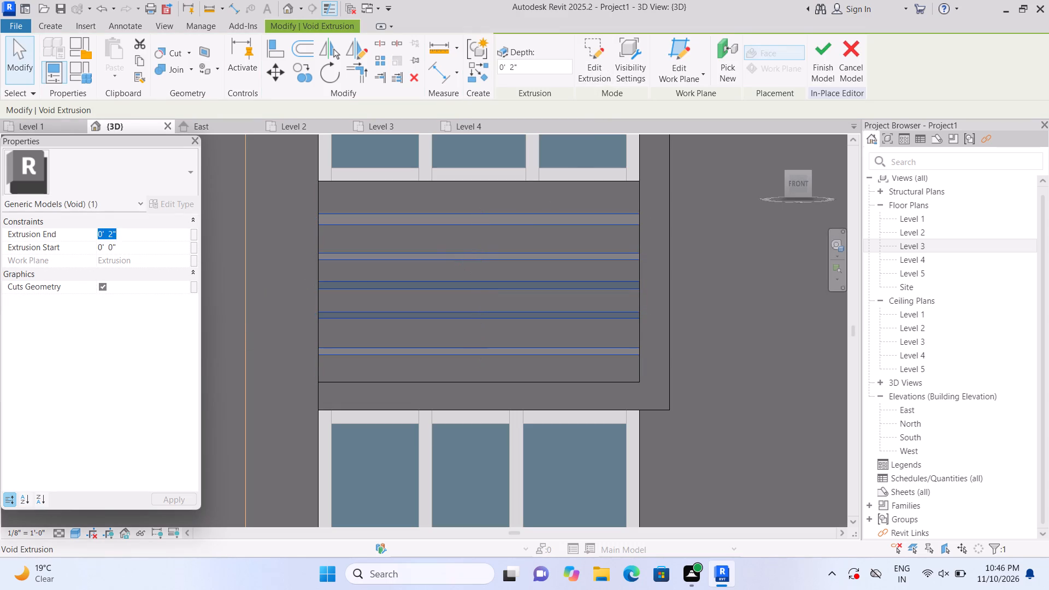
key(BackSpace)
text(1")
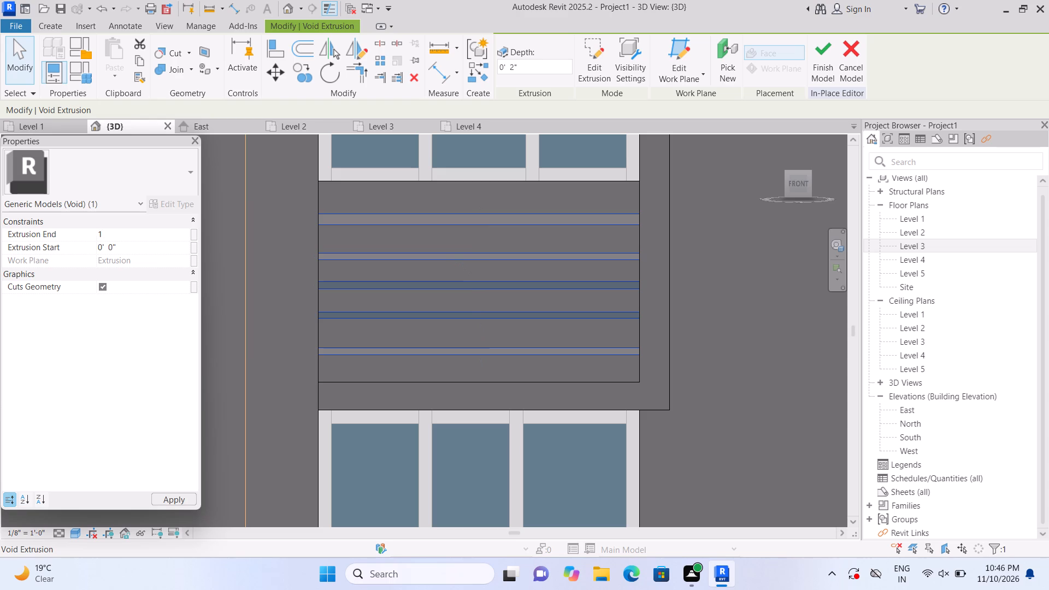
key(Return)
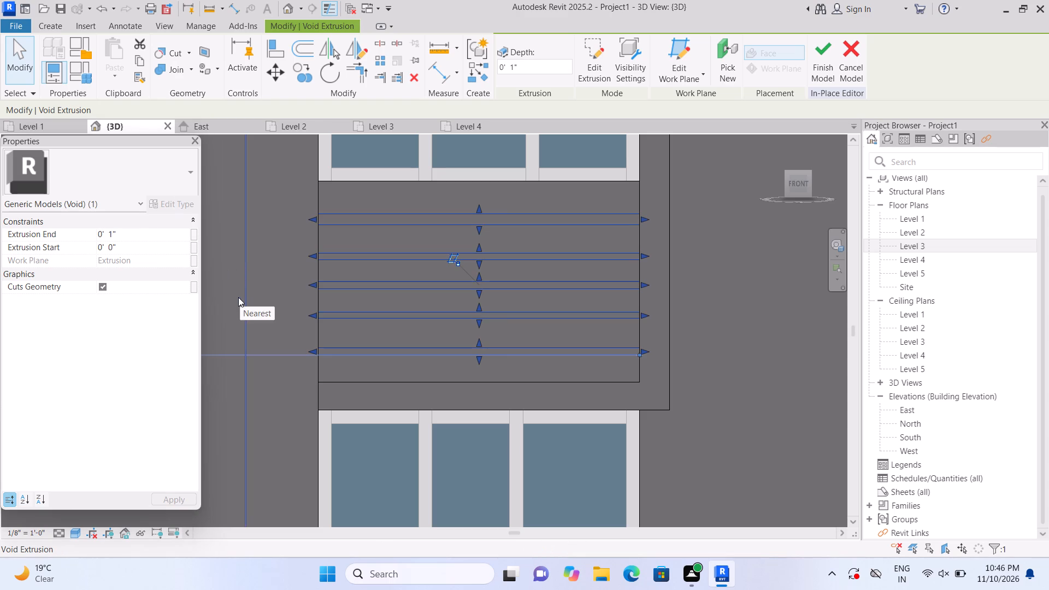
click(236, 298)
Reselect the five-strip void and snap the second strip's right end to the panel's right edge.
scroll(234, 297, down, 1)
scroll(575, 358, up, 2)
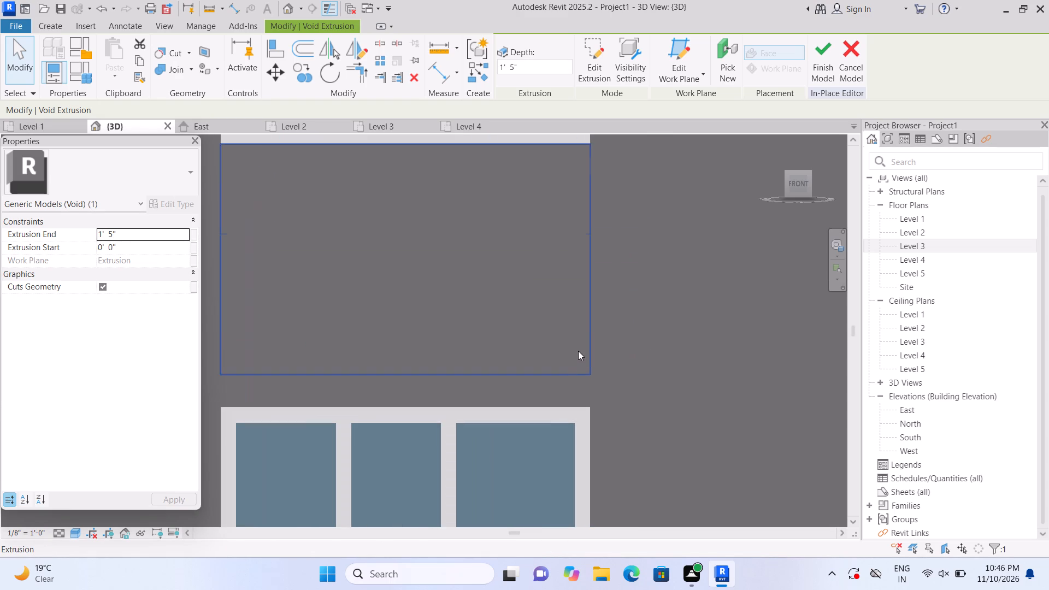
scroll(576, 310, down, 2)
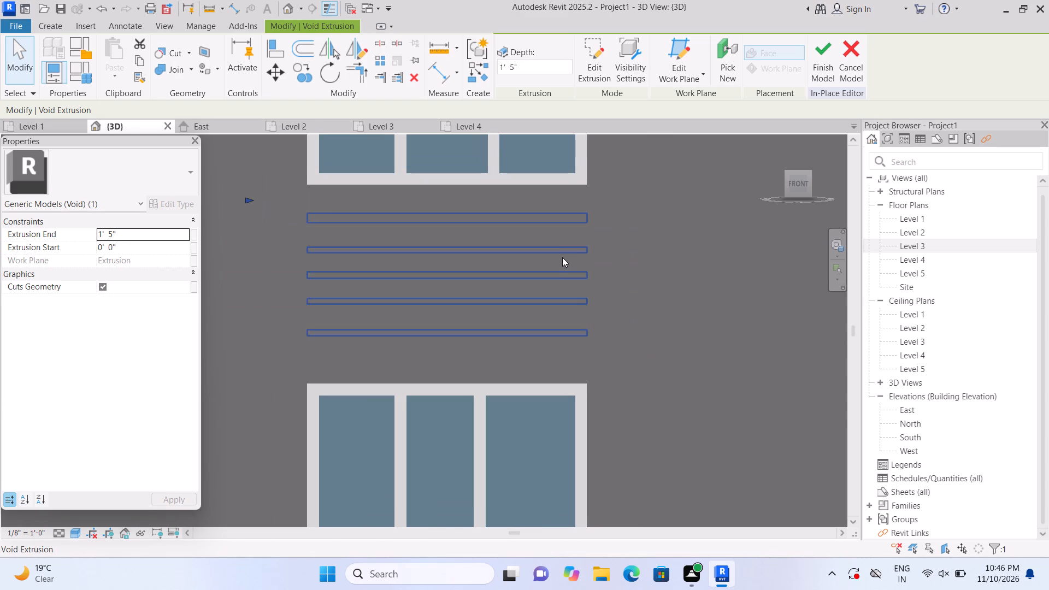
click(562, 256)
scroll(563, 256, up, 1)
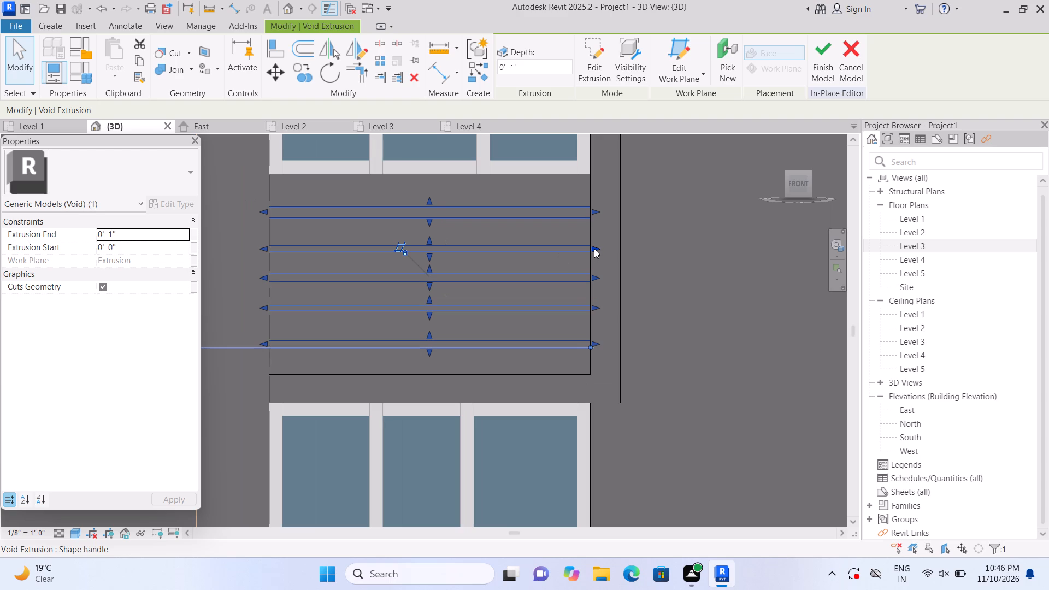
drag(594, 248, 587, 250)
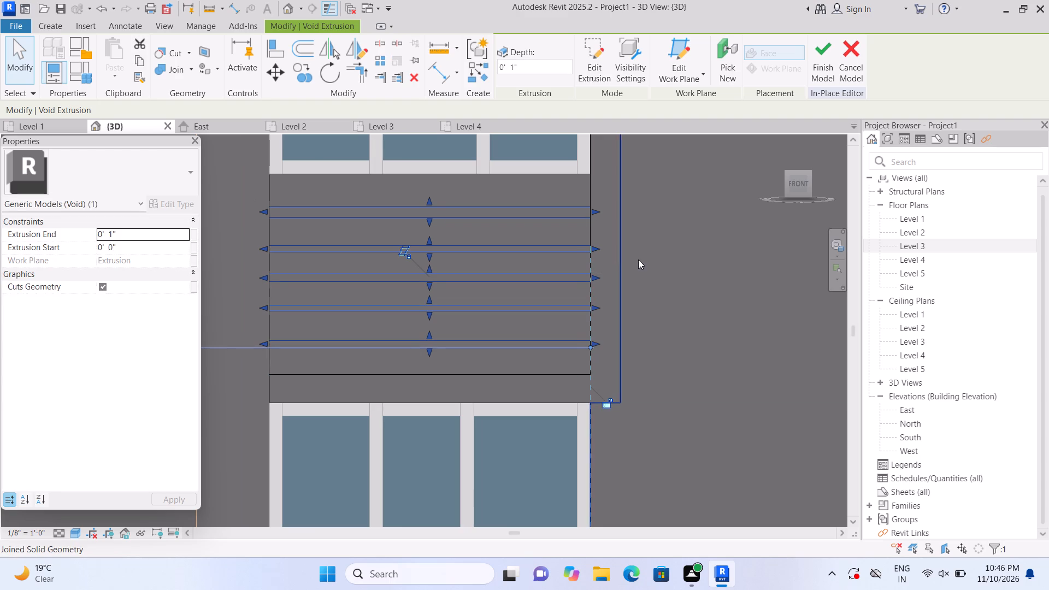
click(638, 259)
Examine the five grooves in the panel between the stacked windows from the front and in the isometric home view.
scroll(630, 264, down, 5)
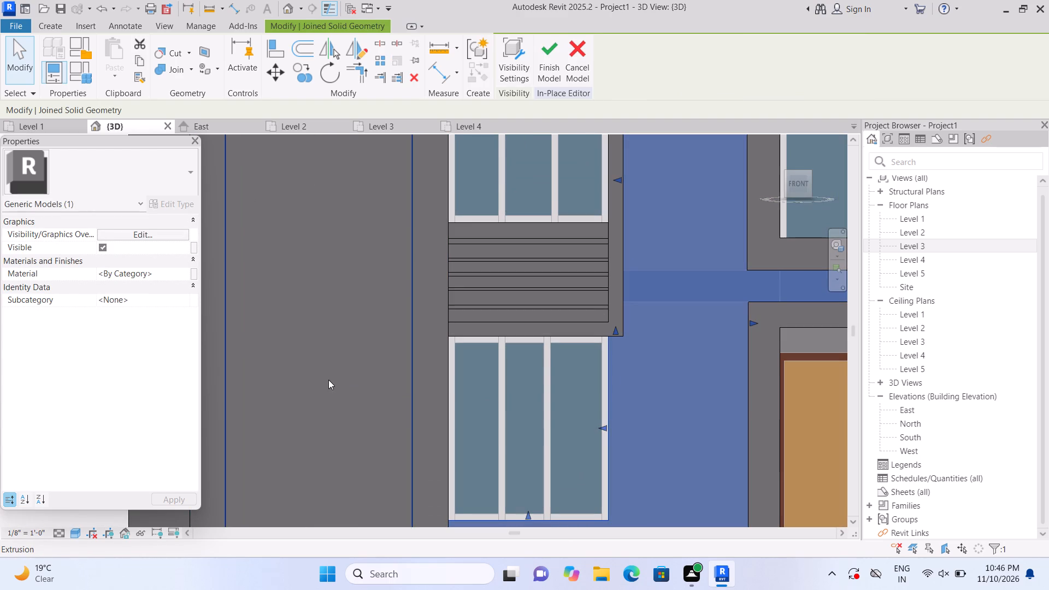
click(330, 377)
scroll(330, 378, down, 1)
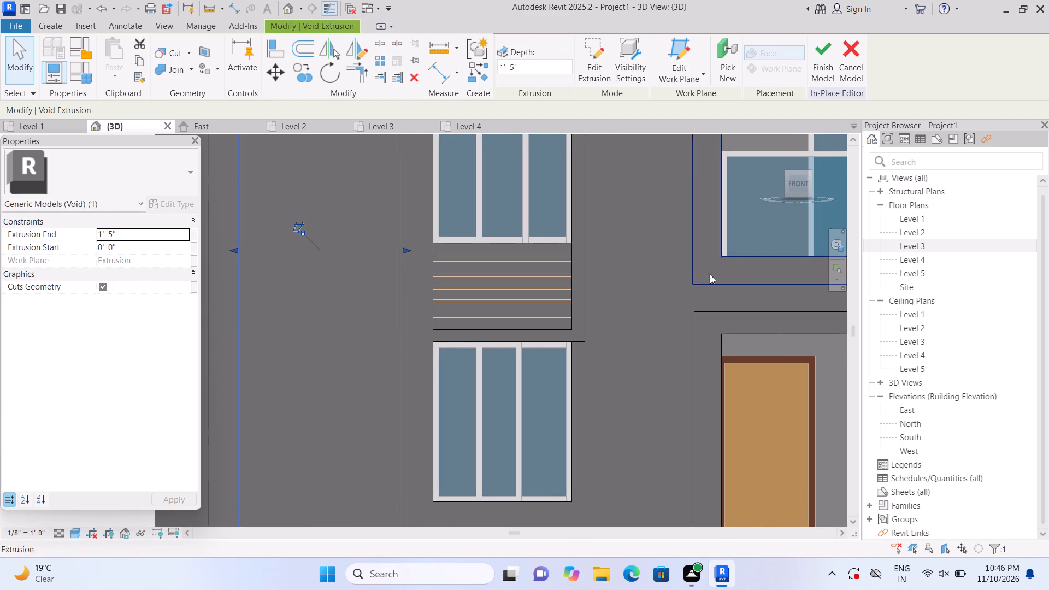
click(658, 298)
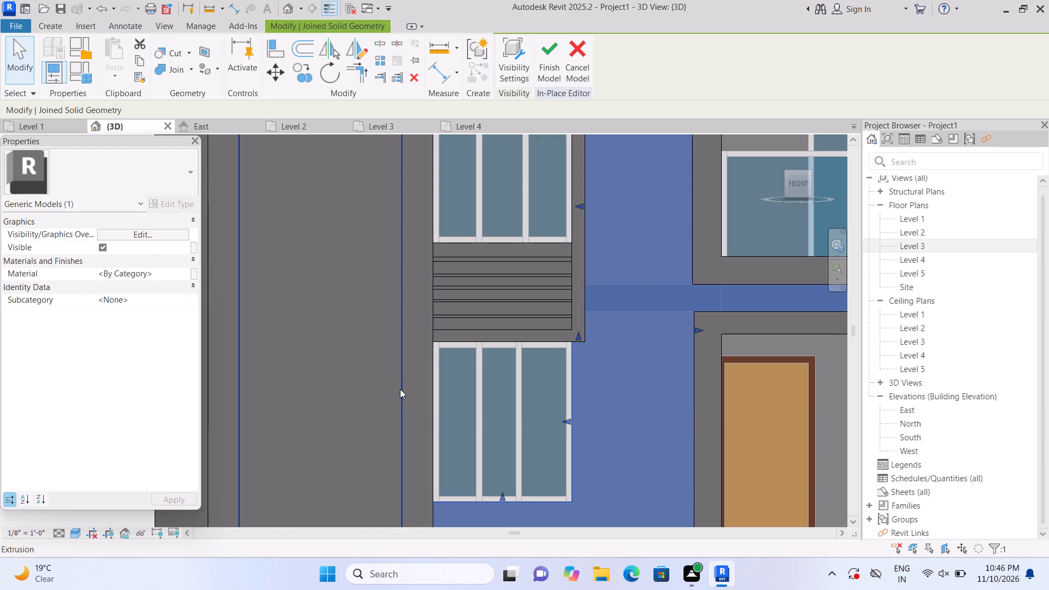
key(Escape)
scroll(411, 387, up, 3)
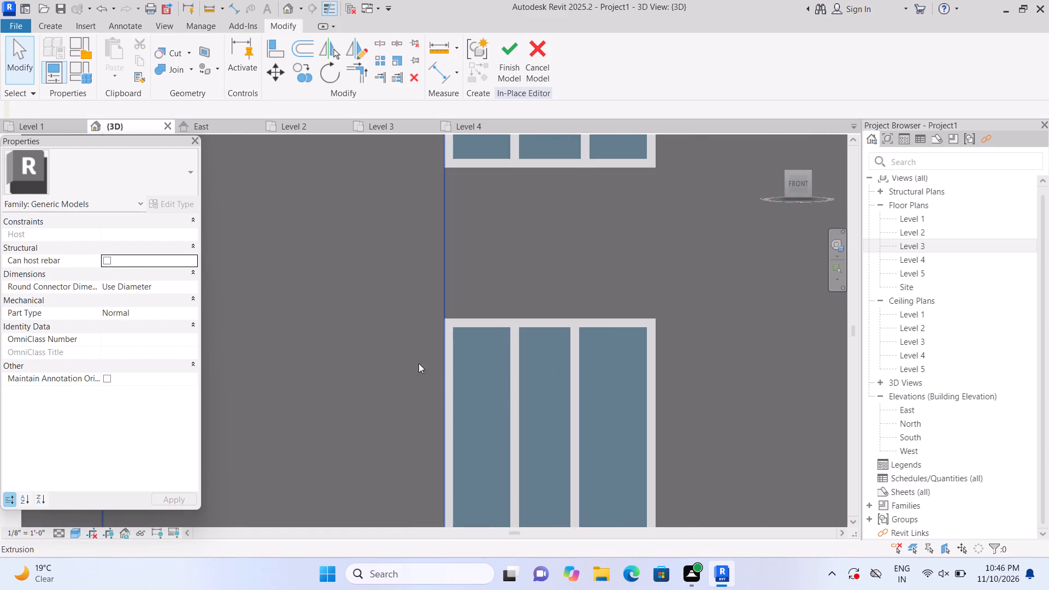
scroll(411, 353, down, 4)
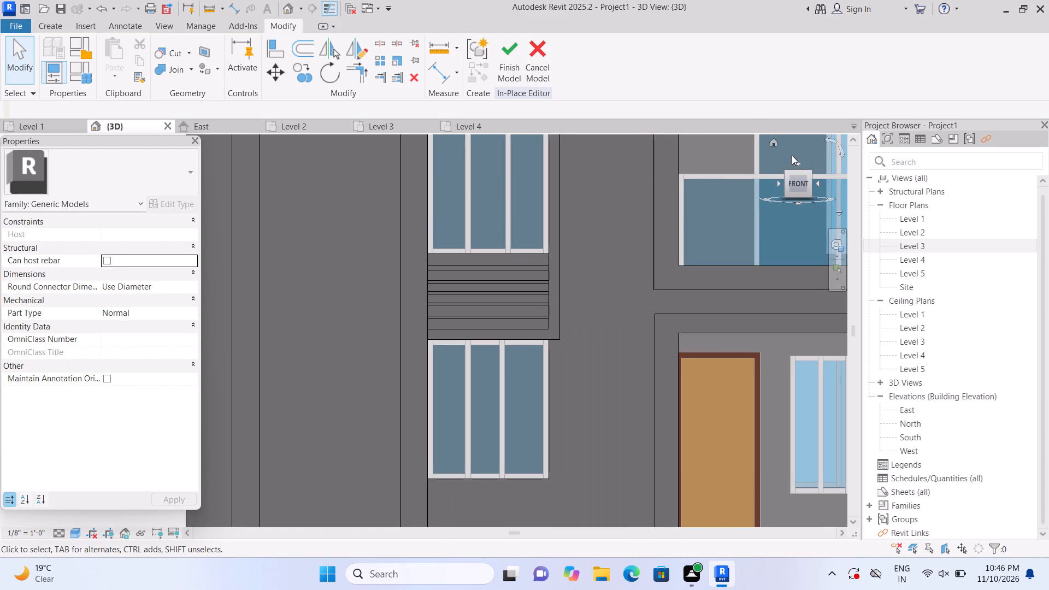
click(775, 141)
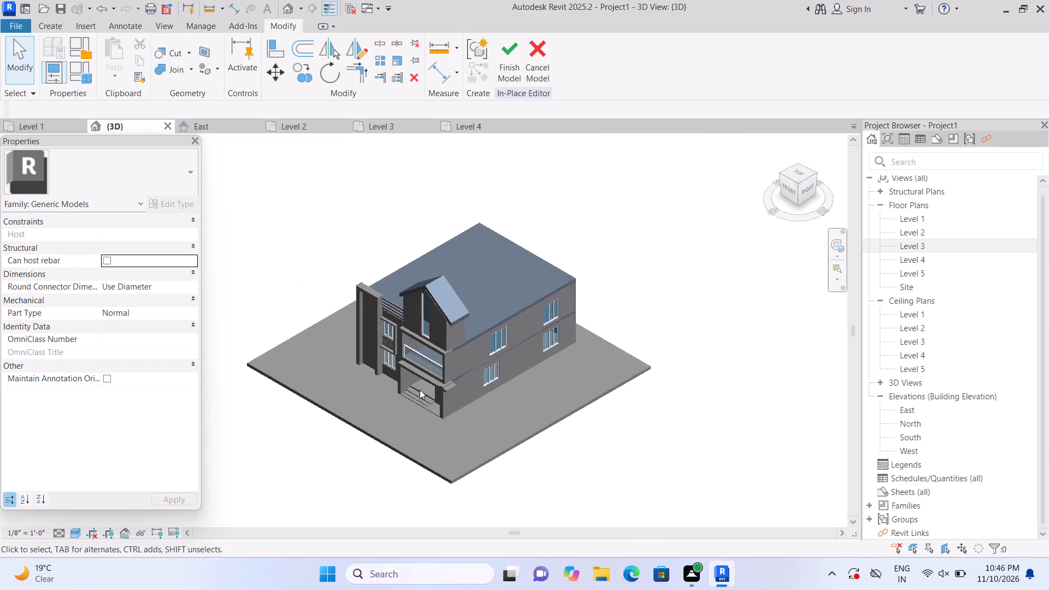
scroll(402, 395, up, 20)
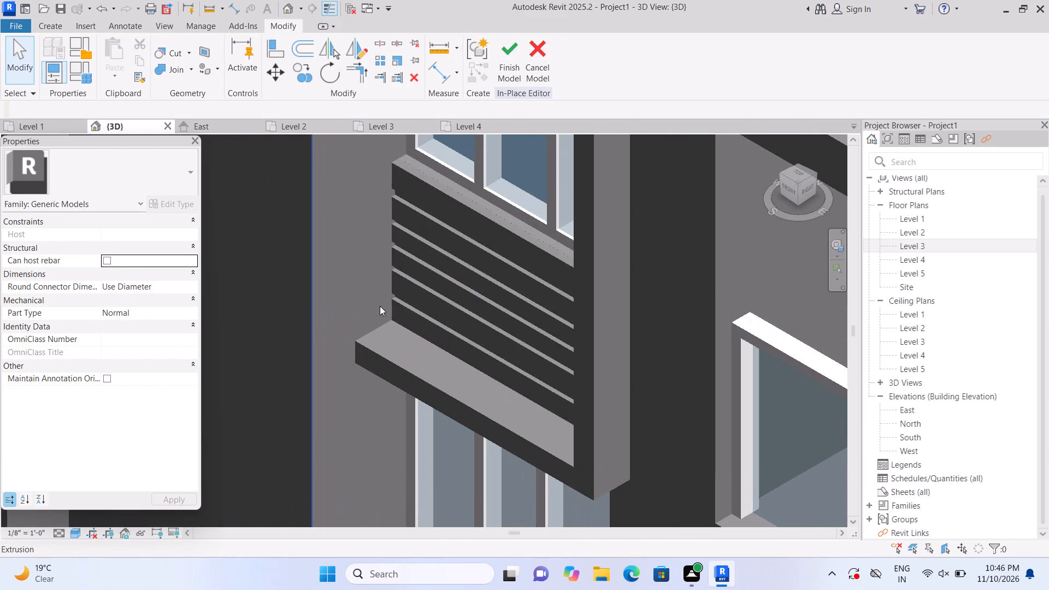
scroll(380, 306, down, 4)
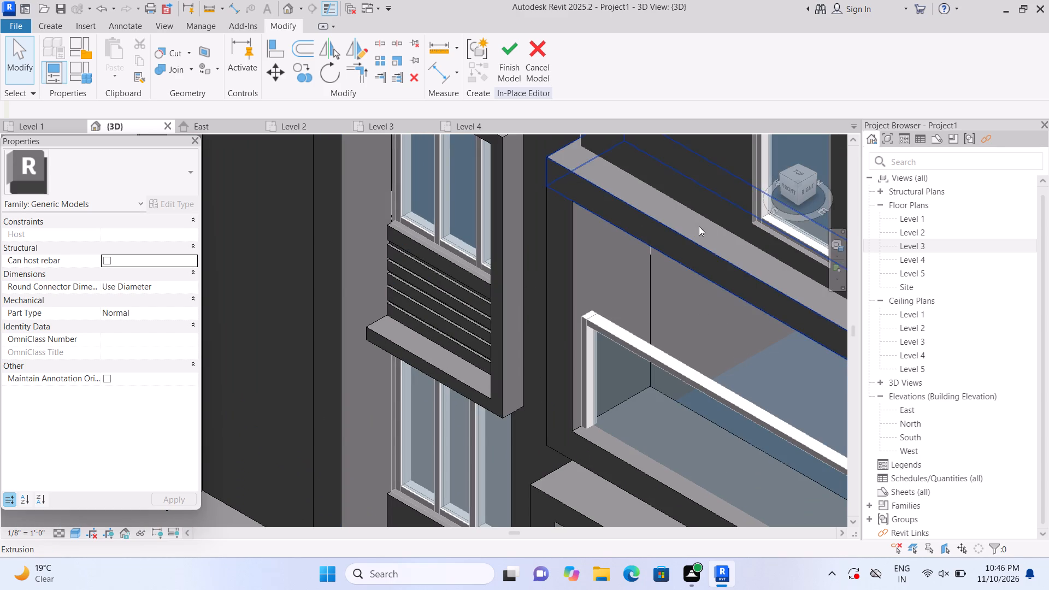
click(788, 186)
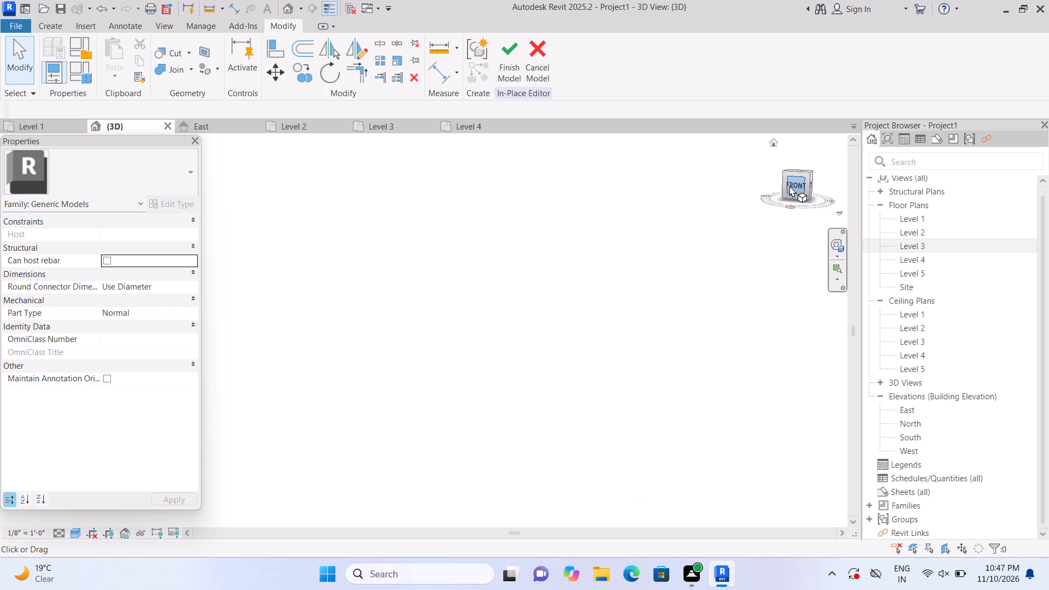
scroll(476, 364, up, 11)
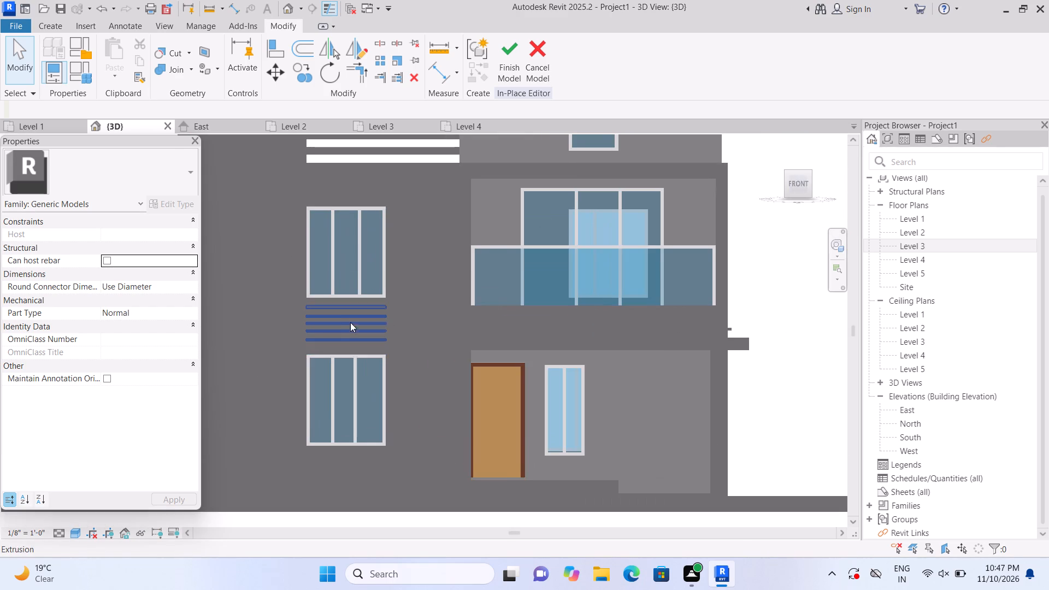
click(352, 317)
scroll(352, 317, up, 1)
scroll(434, 302, up, 1)
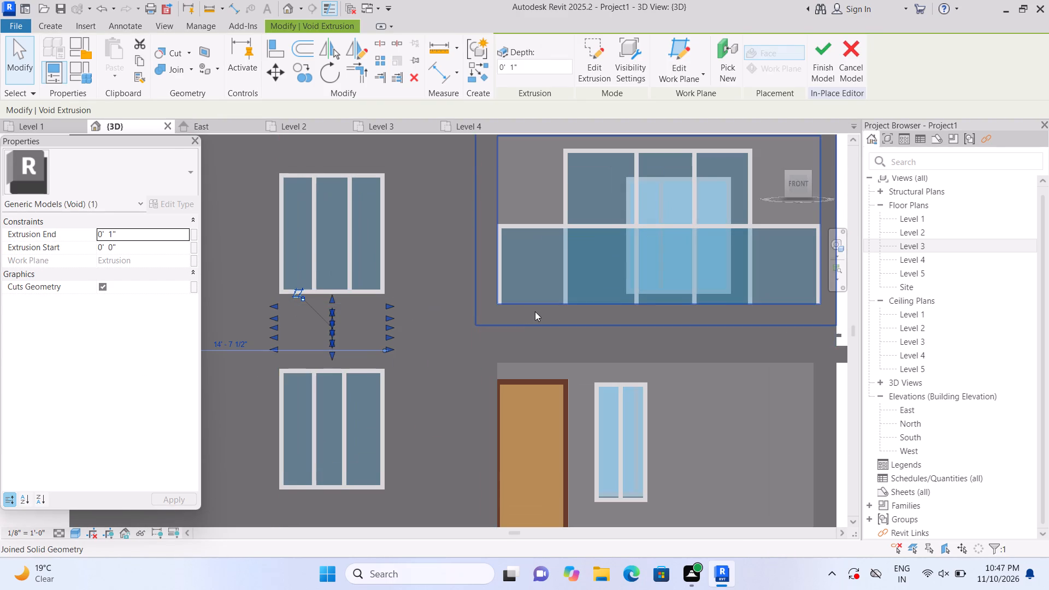
middle_drag(467, 316, 638, 332)
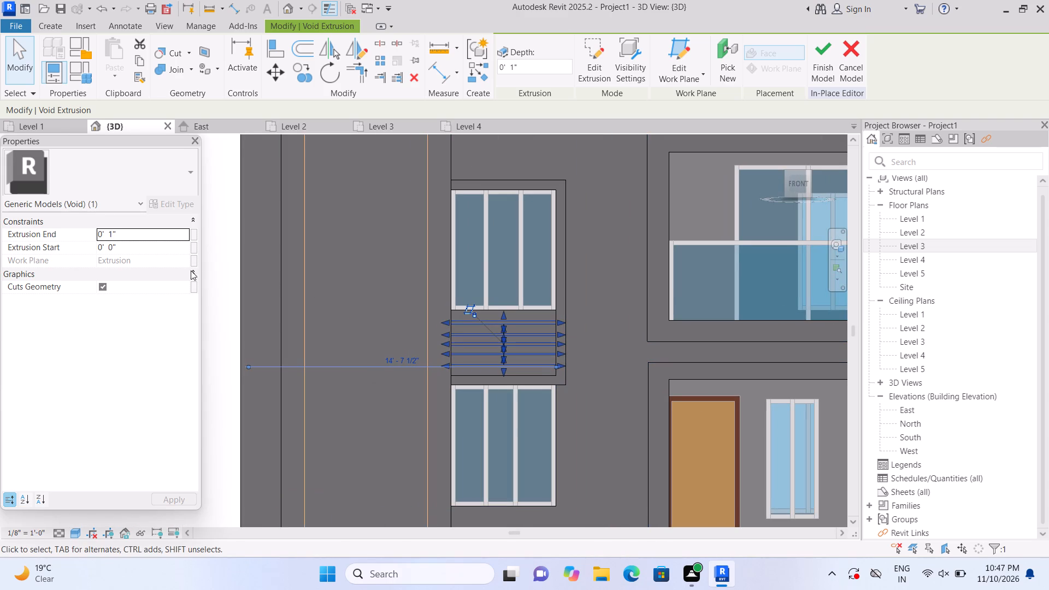
click(228, 296)
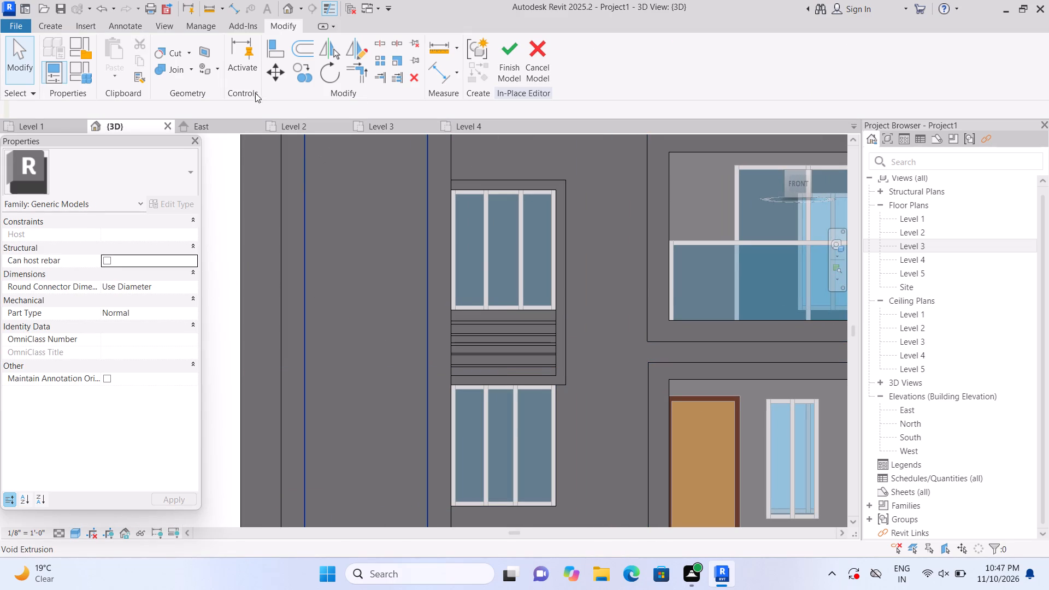
Start another void extrusion with its work plane picked on the grooved panel between the stacked windows.
click(61, 27)
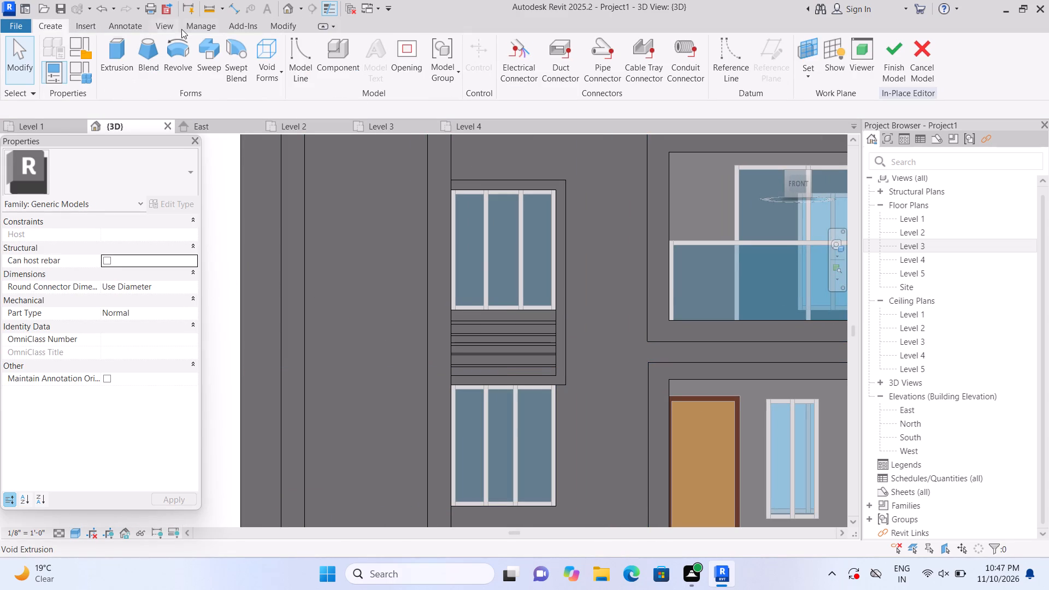
click(276, 69)
click(285, 98)
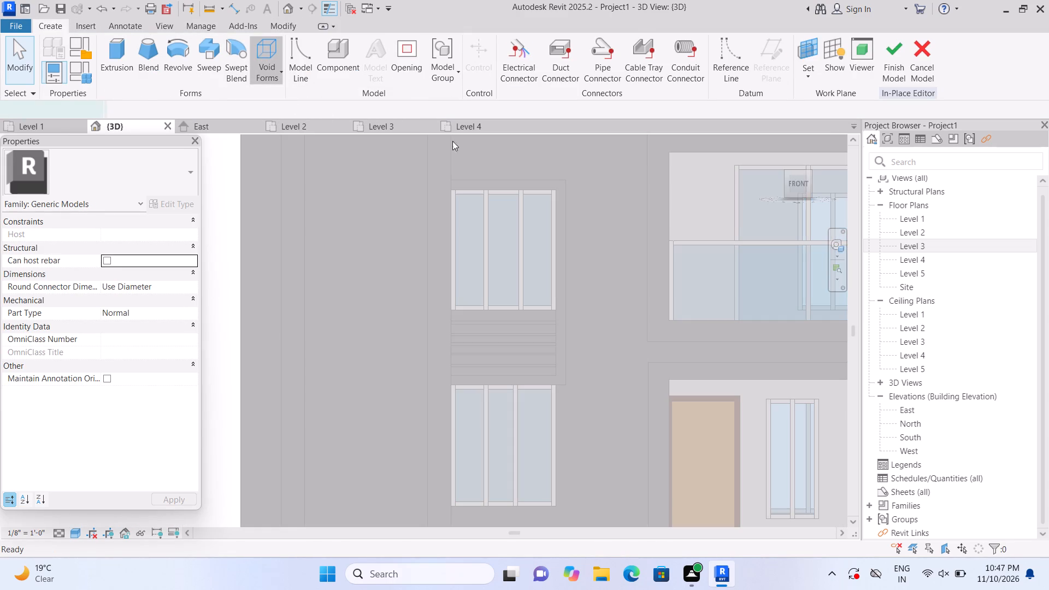
click(704, 78)
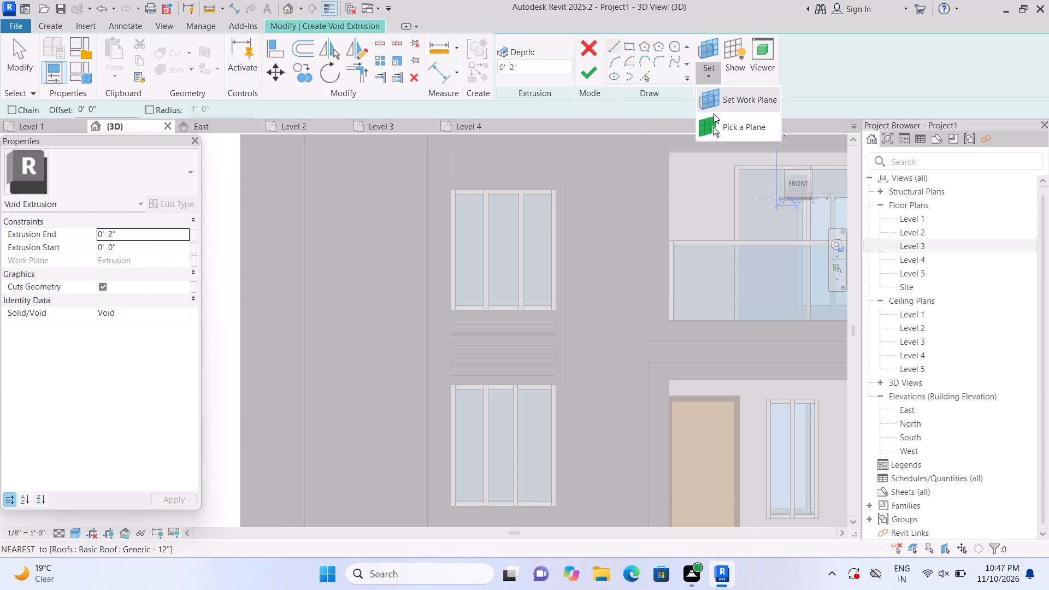
click(720, 130)
scroll(592, 284, up, 1)
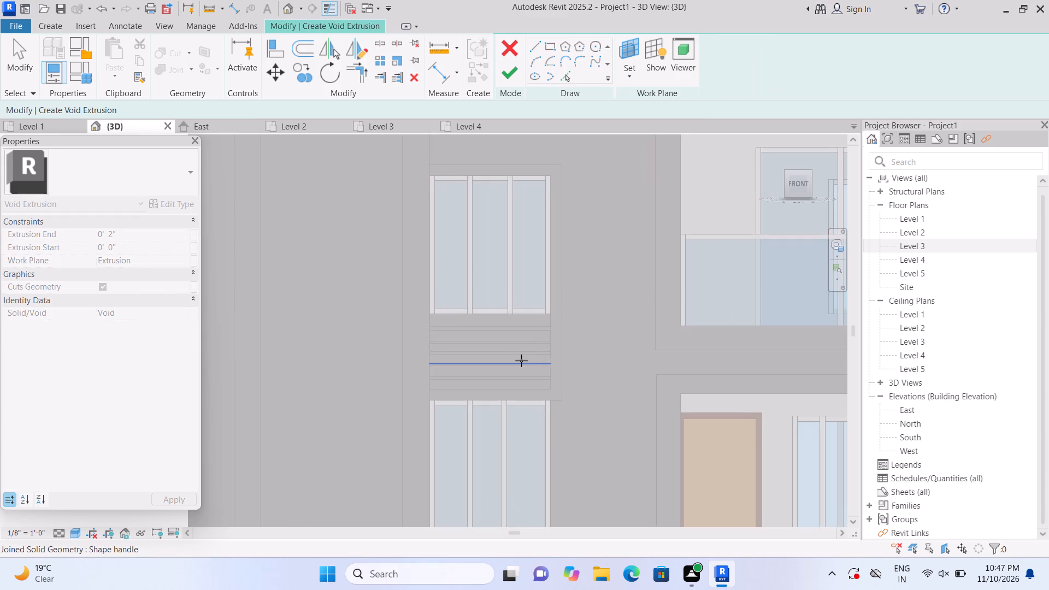
scroll(521, 358, up, 3)
click(518, 334)
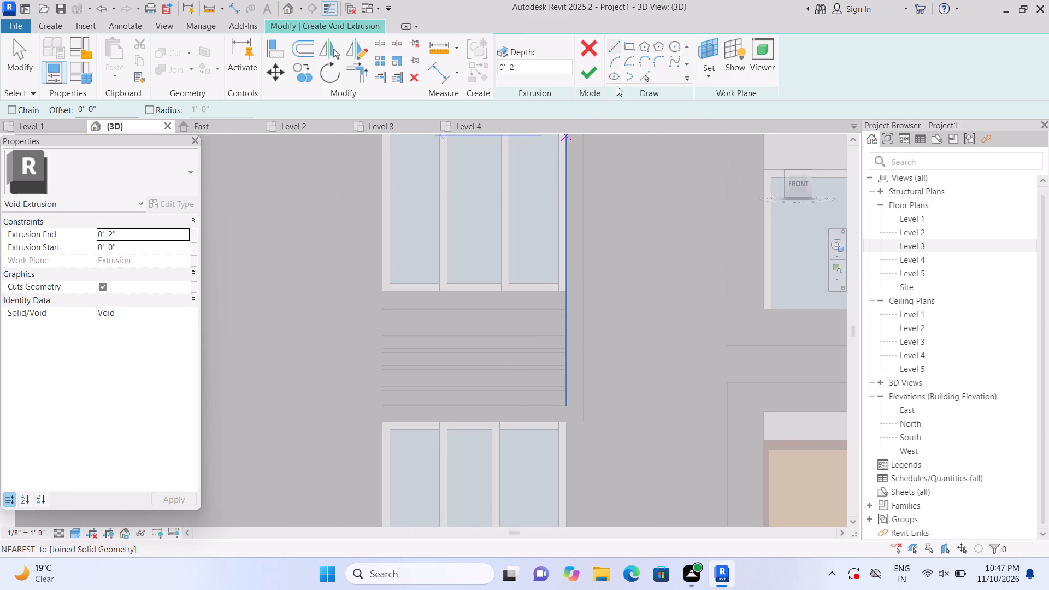
Sketch four vertical rectangular strips across the grooved panel between the stacked windows, each about 3' 1 1/2" tall and 1.6" to 2" wide.
click(629, 45)
scroll(494, 386, up, 2)
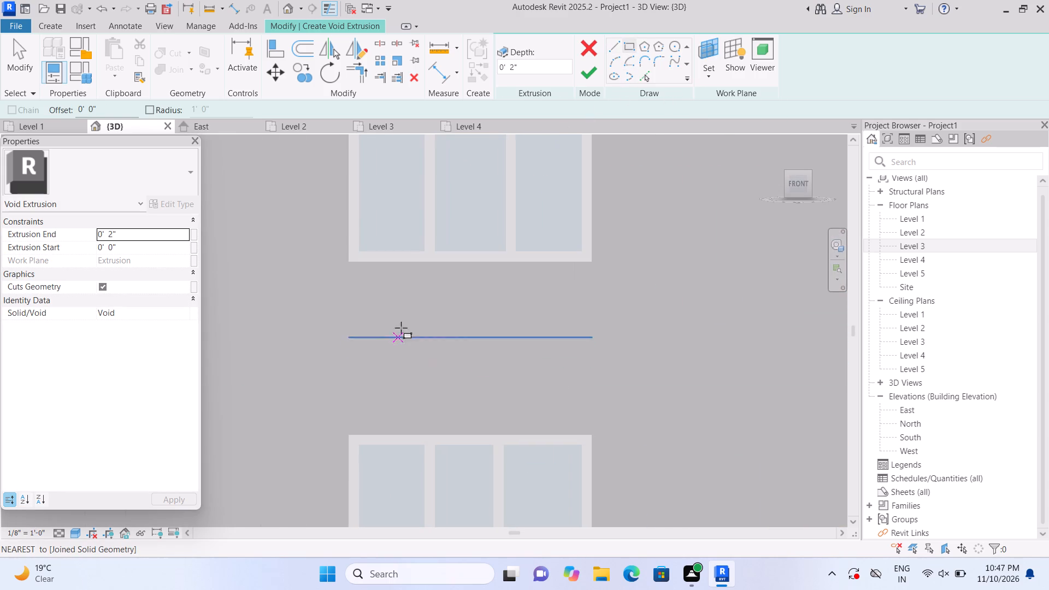
click(390, 262)
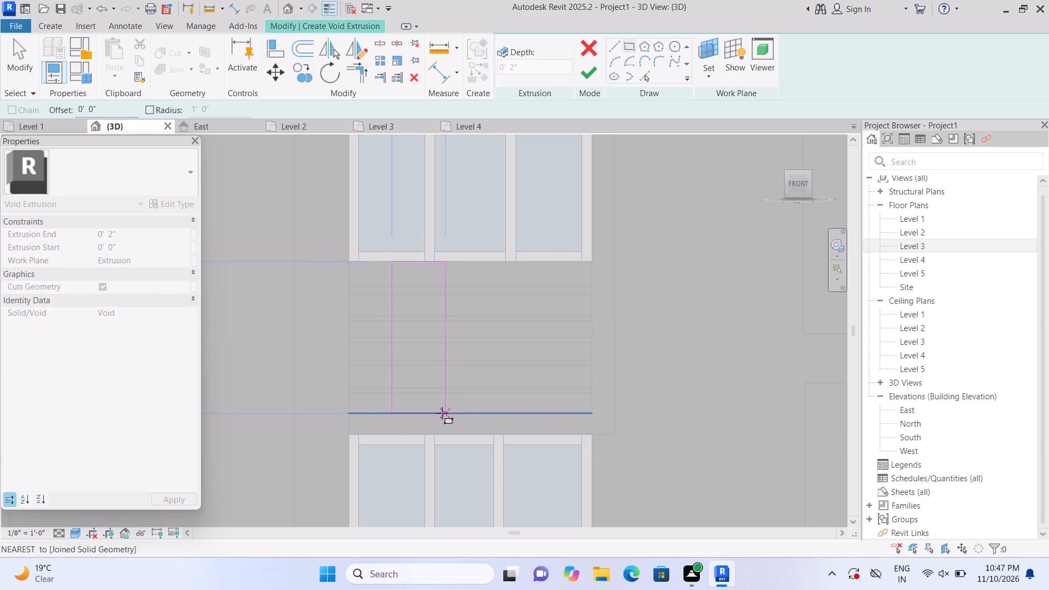
click(398, 413)
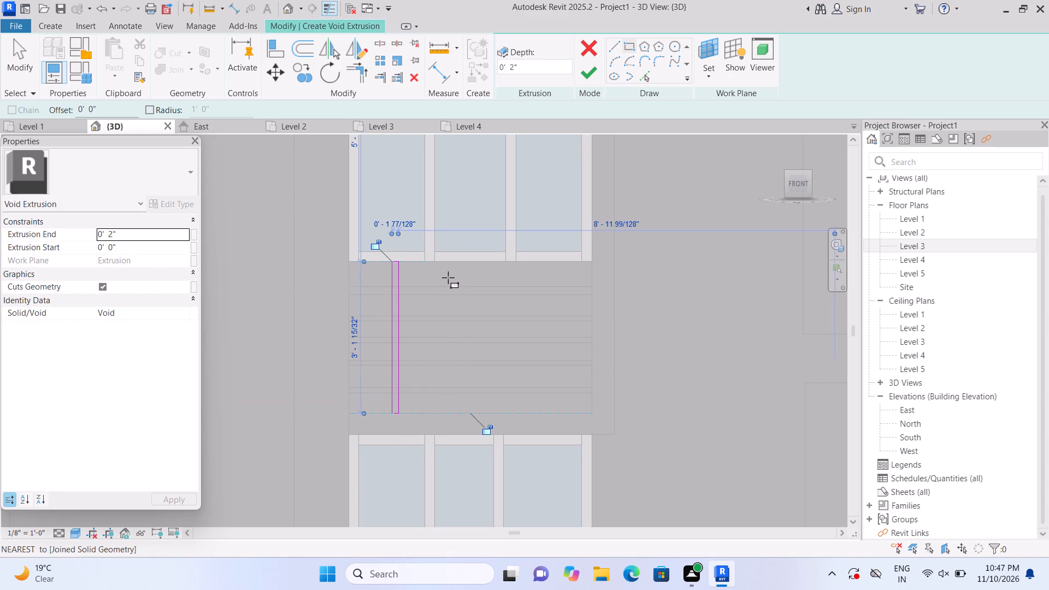
click(445, 263)
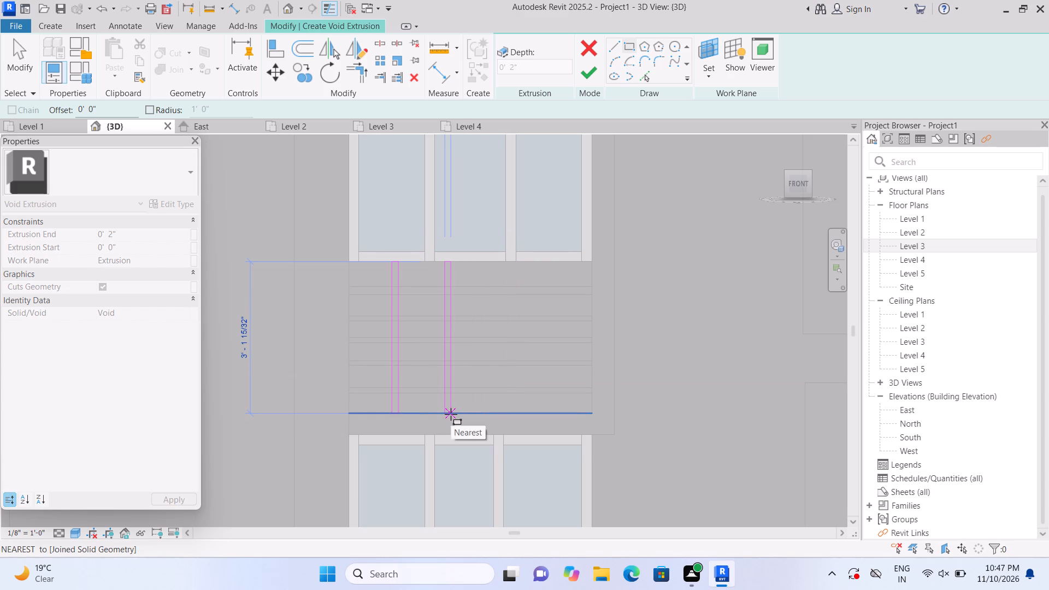
click(451, 414)
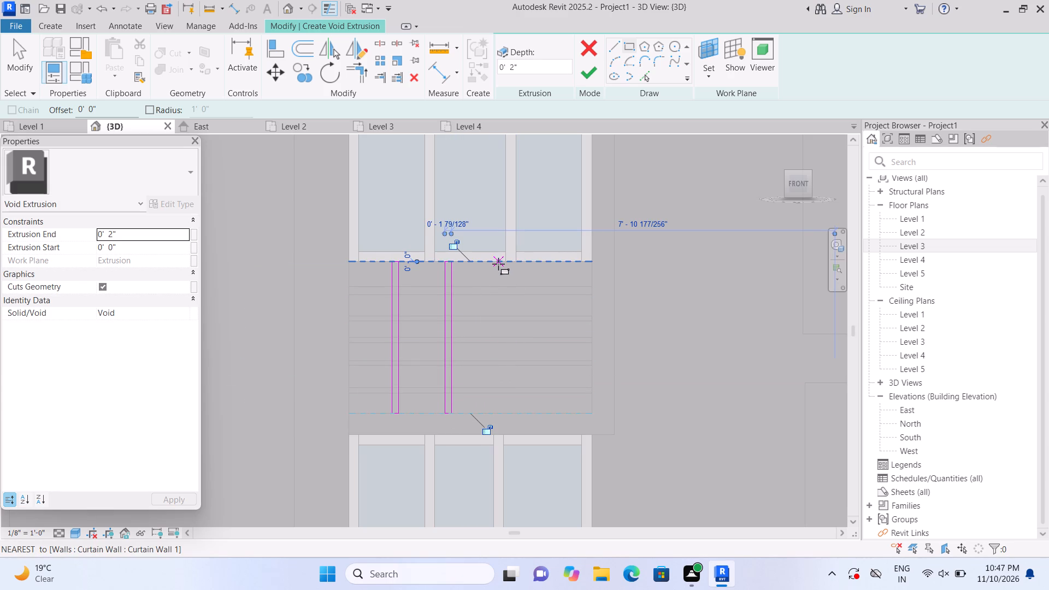
click(502, 263)
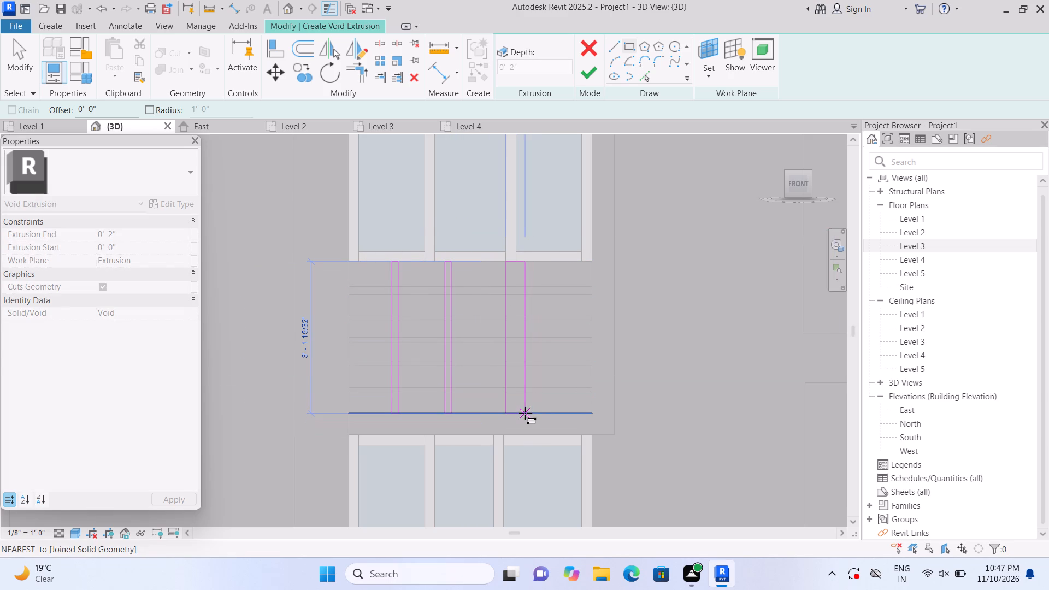
click(514, 409)
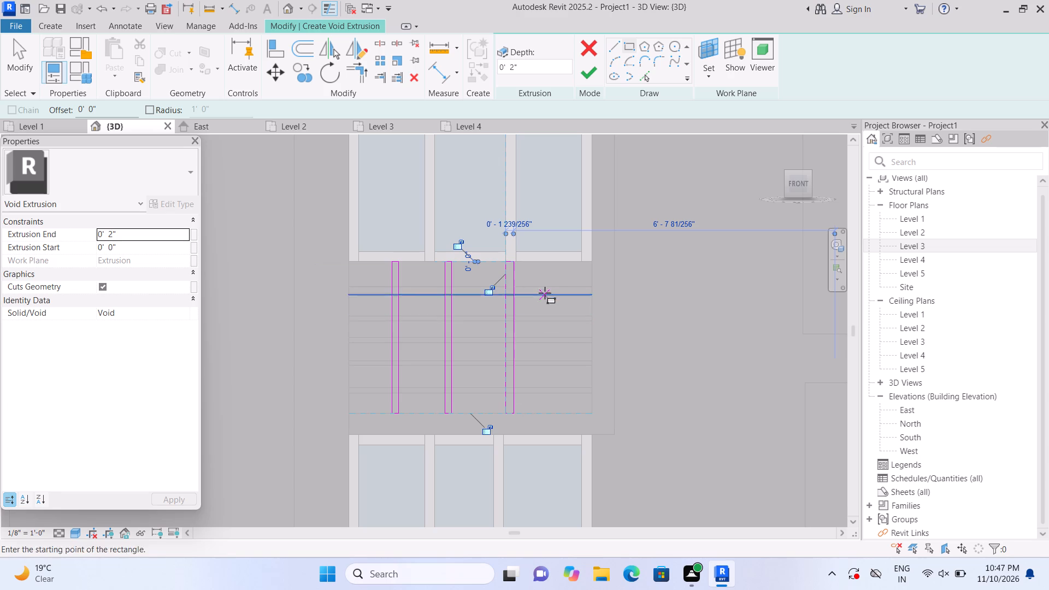
click(548, 266)
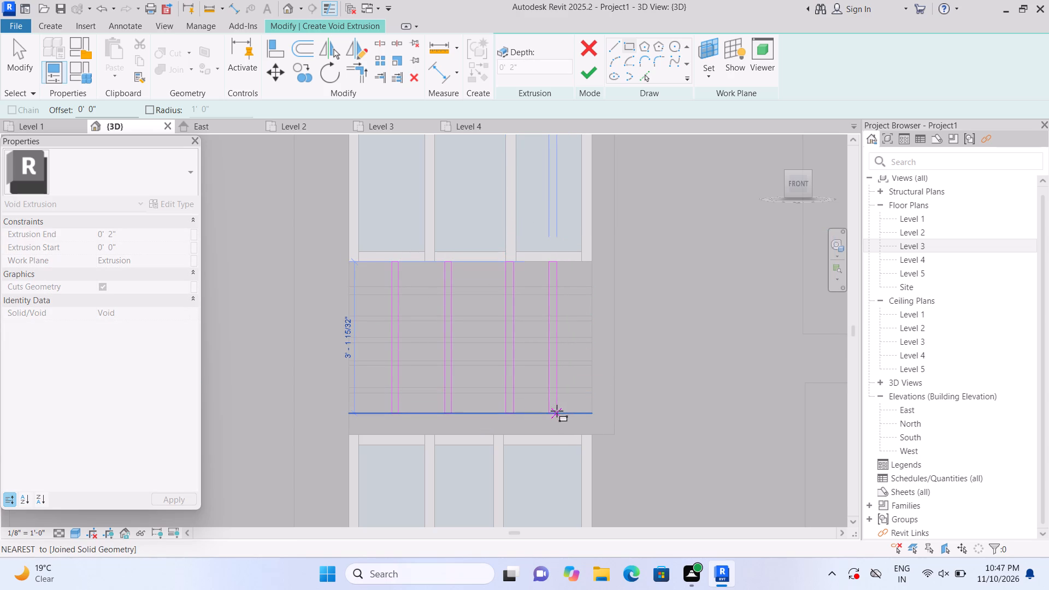
click(557, 411)
Set the extrusion end of the four-strip void to 1", finish its sketch and deselect the void.
click(173, 233)
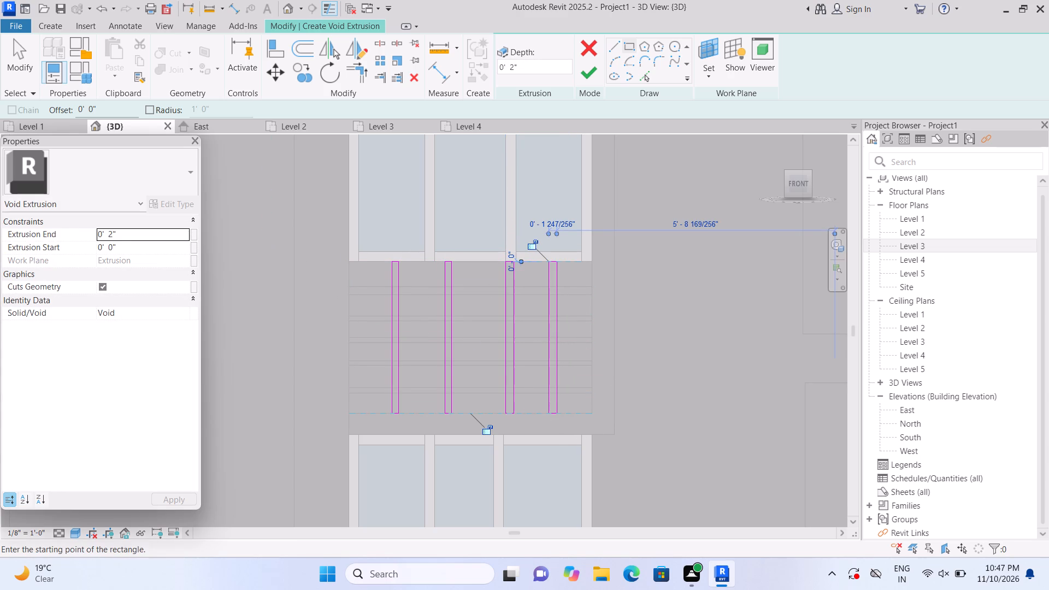
key(BackSpace)
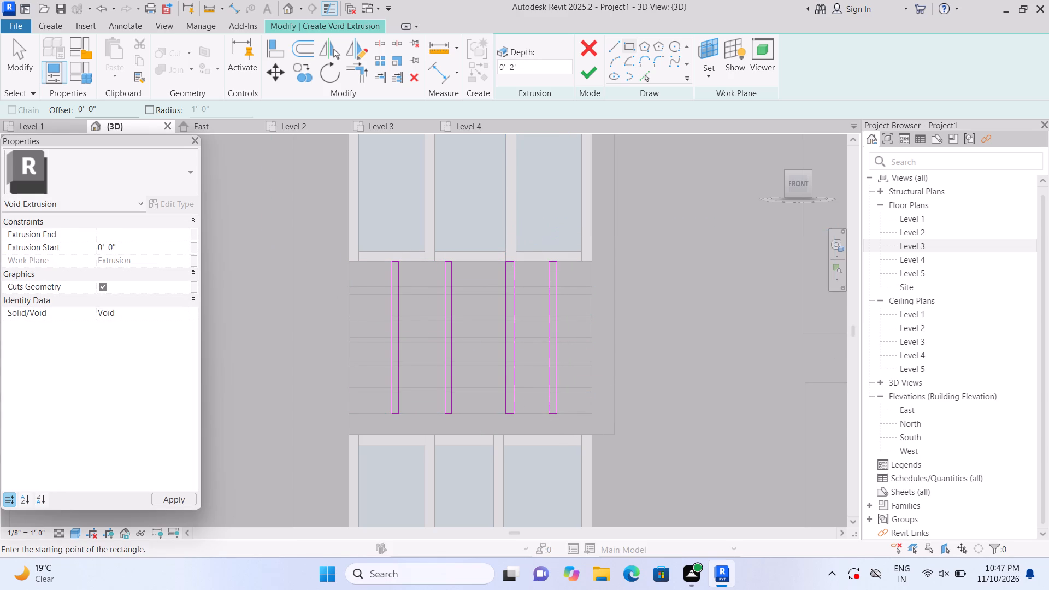
text(1")
key(Return)
click(584, 77)
scroll(587, 199, down, 1)
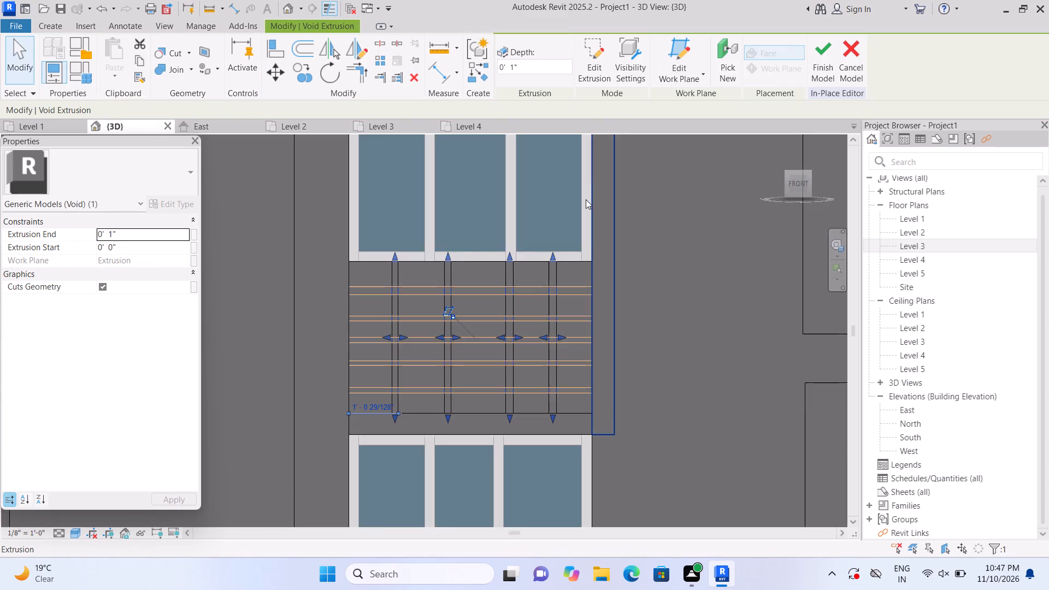
scroll(586, 199, down, 4)
scroll(324, 328, down, 3)
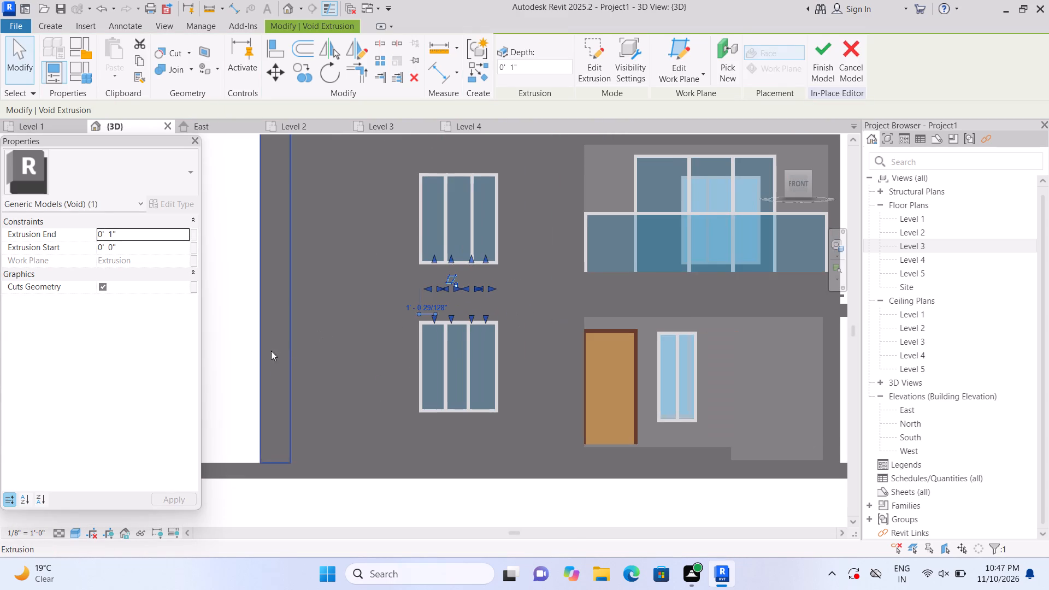
click(232, 363)
scroll(232, 364, up, 1)
scroll(232, 363, down, 1)
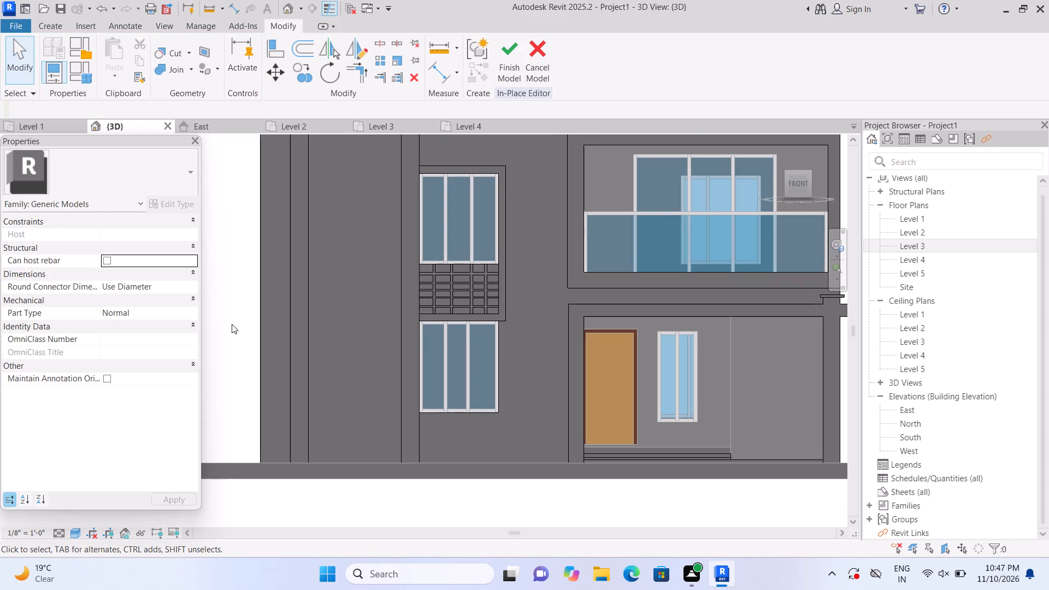
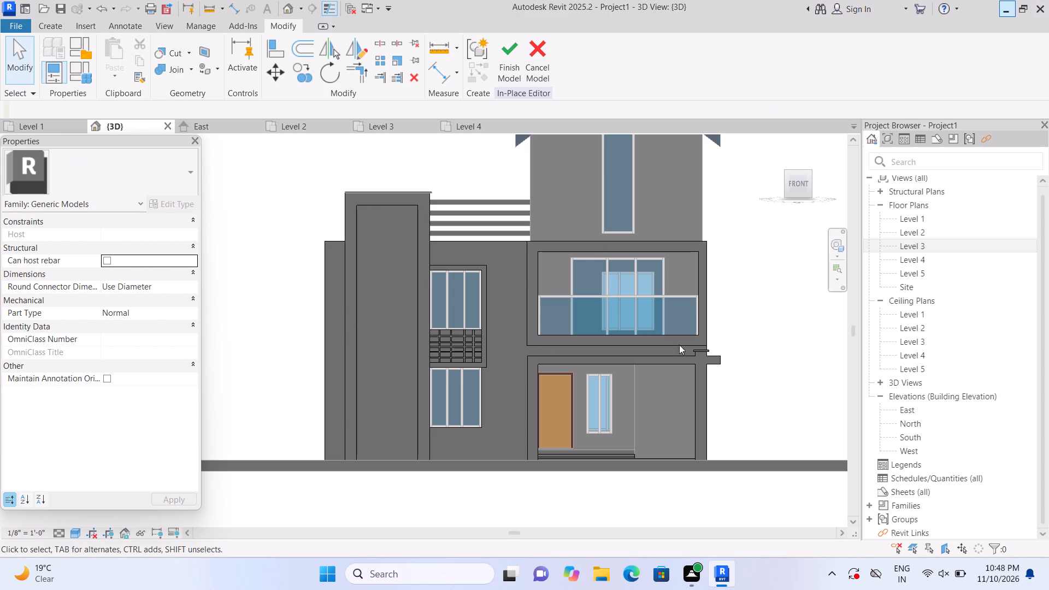
Start a void extrusion in the in-place model and set its work plane to the tall framed panel face on the front tower.
click(44, 23)
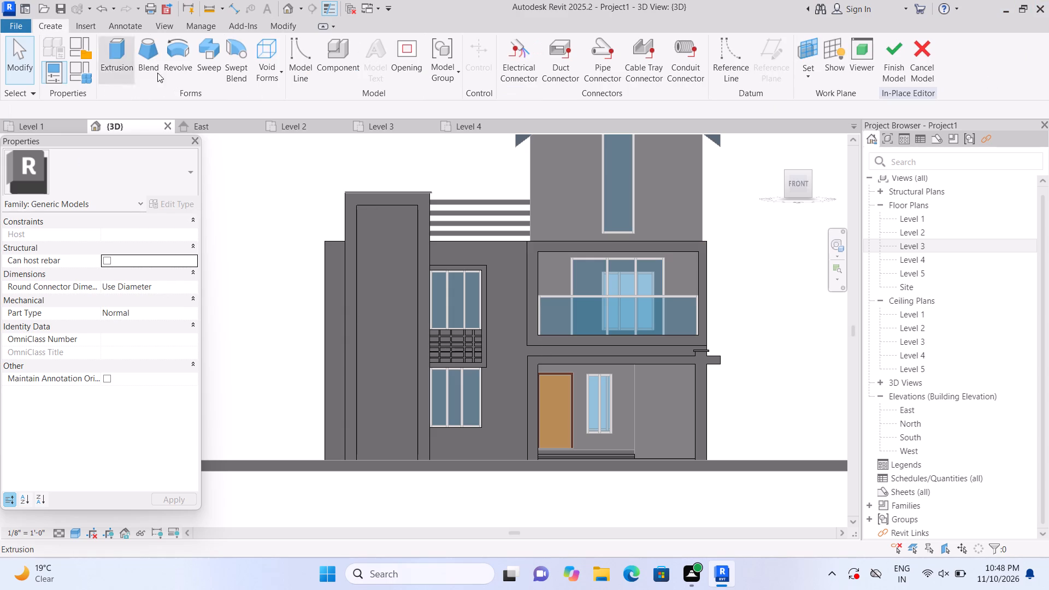
click(274, 68)
click(284, 99)
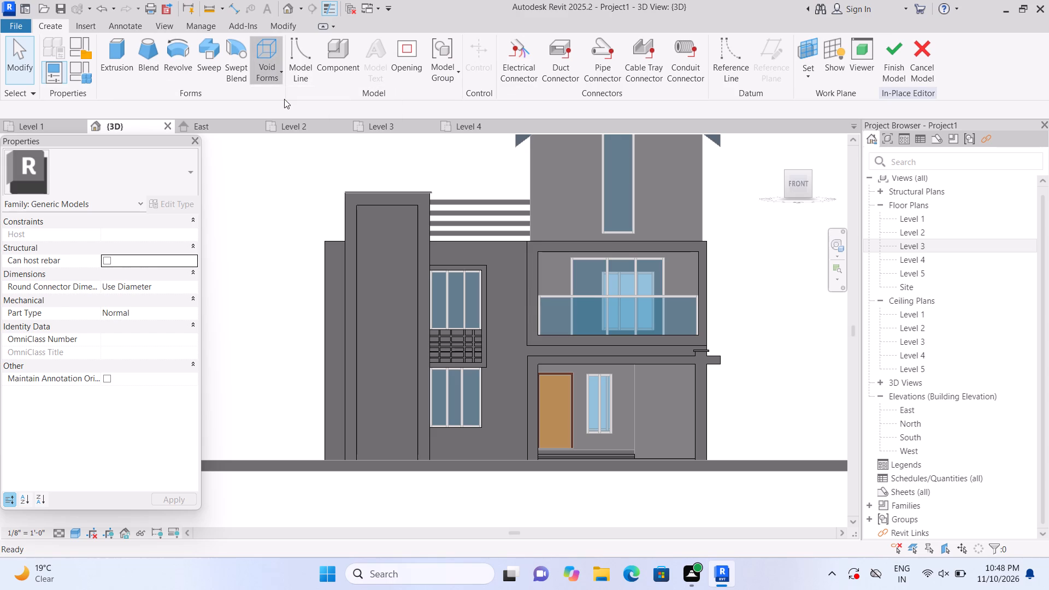
click(715, 82)
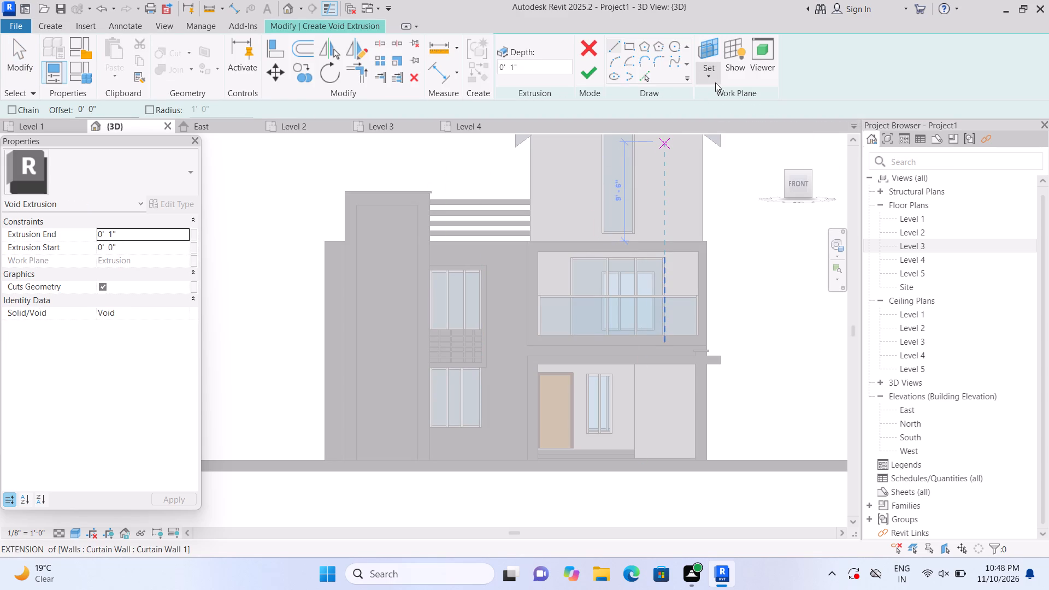
click(733, 125)
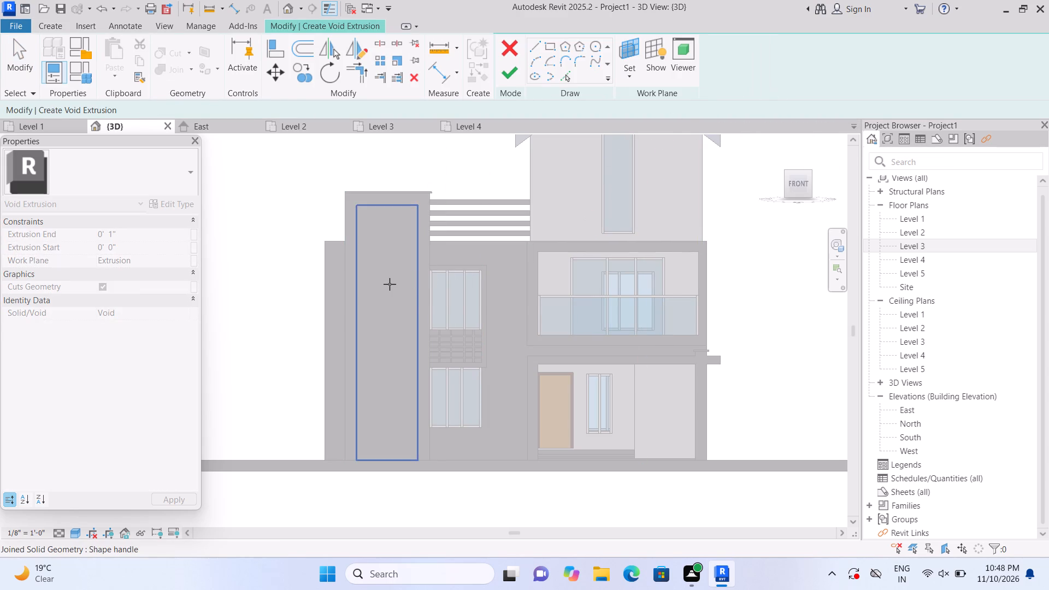
click(388, 284)
Sketch a thin horizontal rectangle about 5'-10" wide across the full panel width, just below the panel's top edge.
click(630, 46)
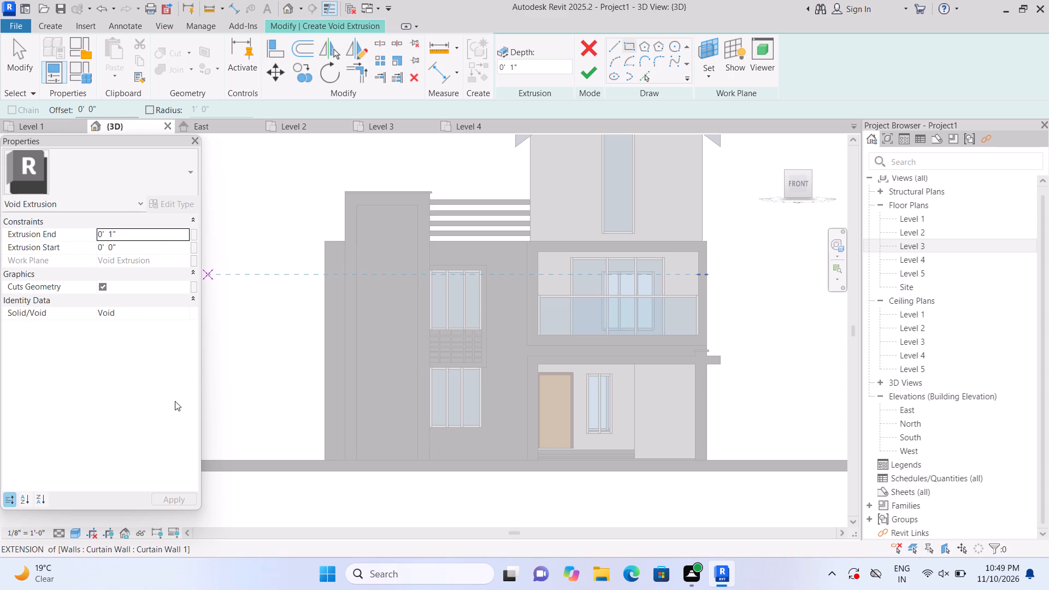
scroll(243, 393, up, 1)
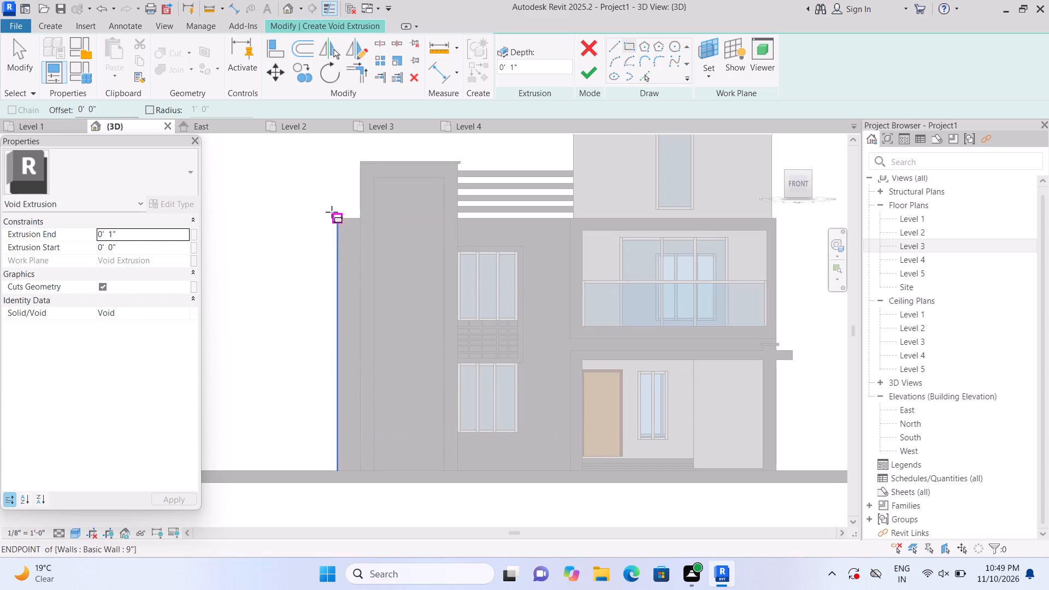
scroll(404, 190, up, 3)
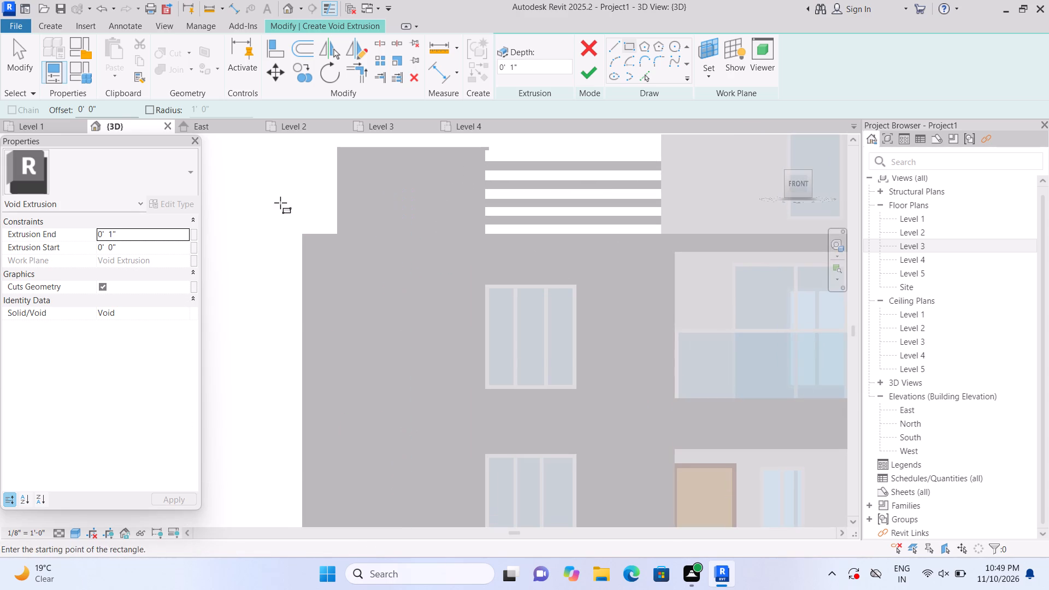
middle_drag(334, 282, 346, 306)
middle_drag(348, 310, 365, 396)
scroll(435, 355, up, 2)
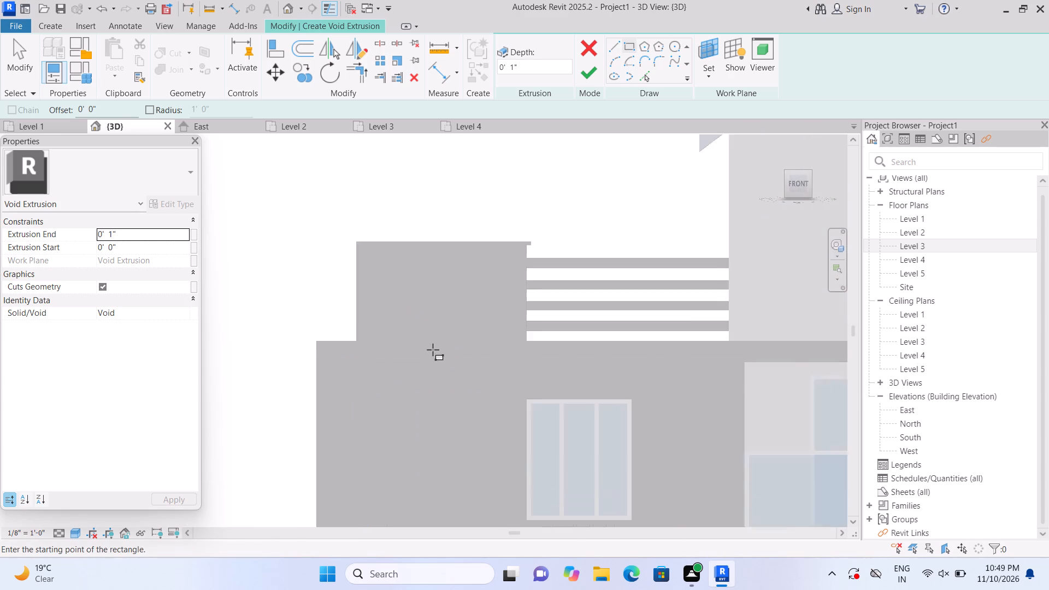
scroll(431, 342, up, 4)
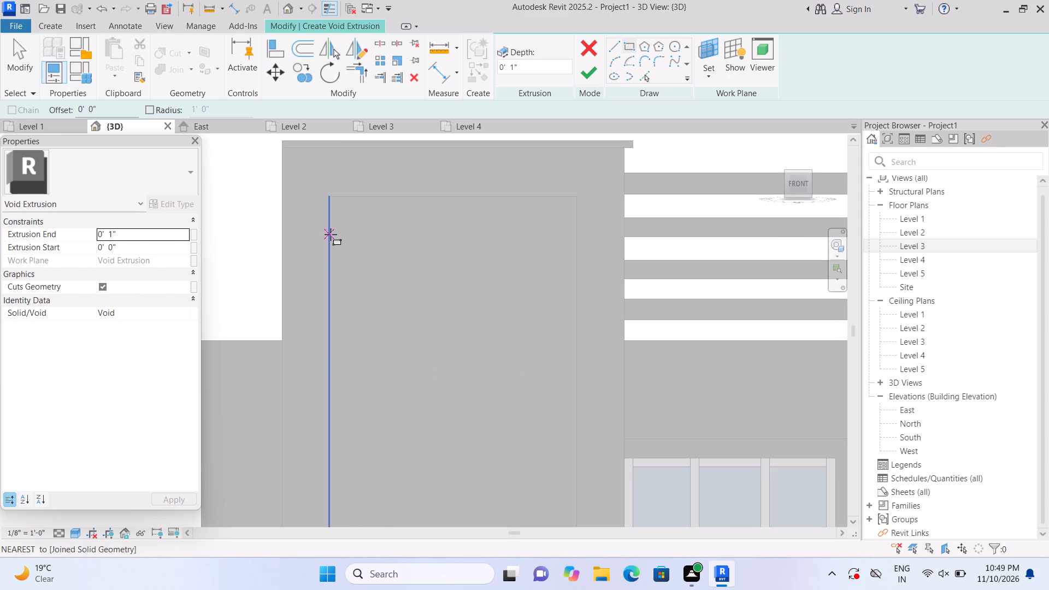
click(330, 229)
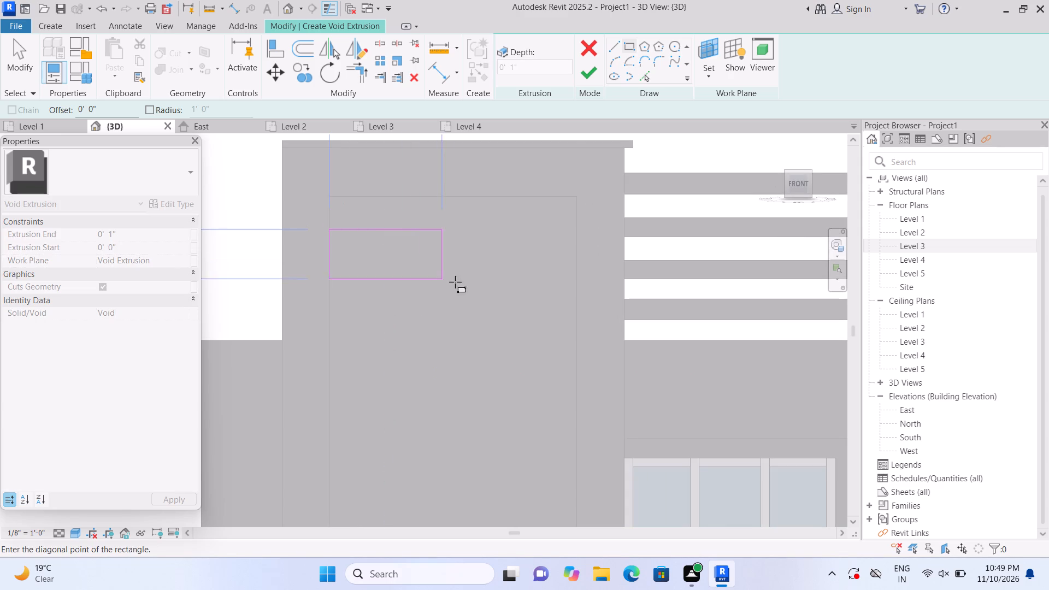
click(575, 238)
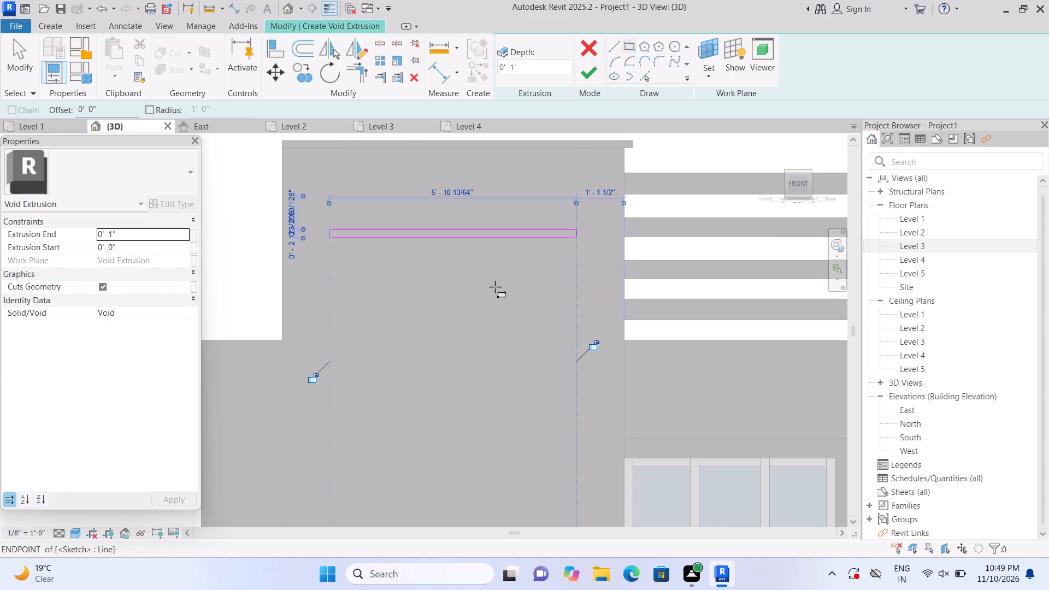
key(Escape)
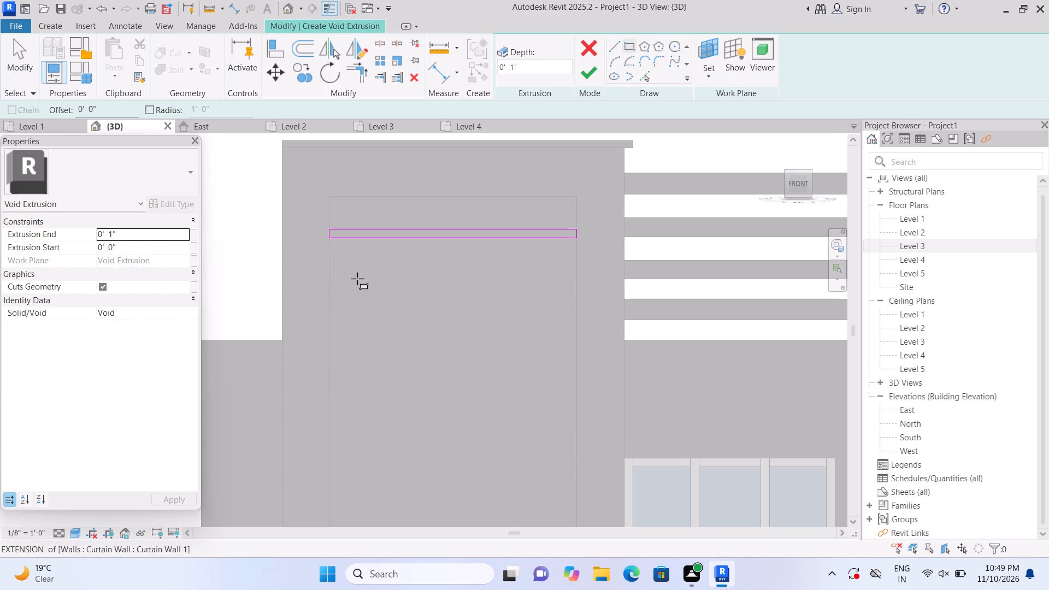
Sketch three more thin full-width rectangles at roughly even spacing below the first, the lowest starting level with the adjacent lower wall's top.
click(325, 265)
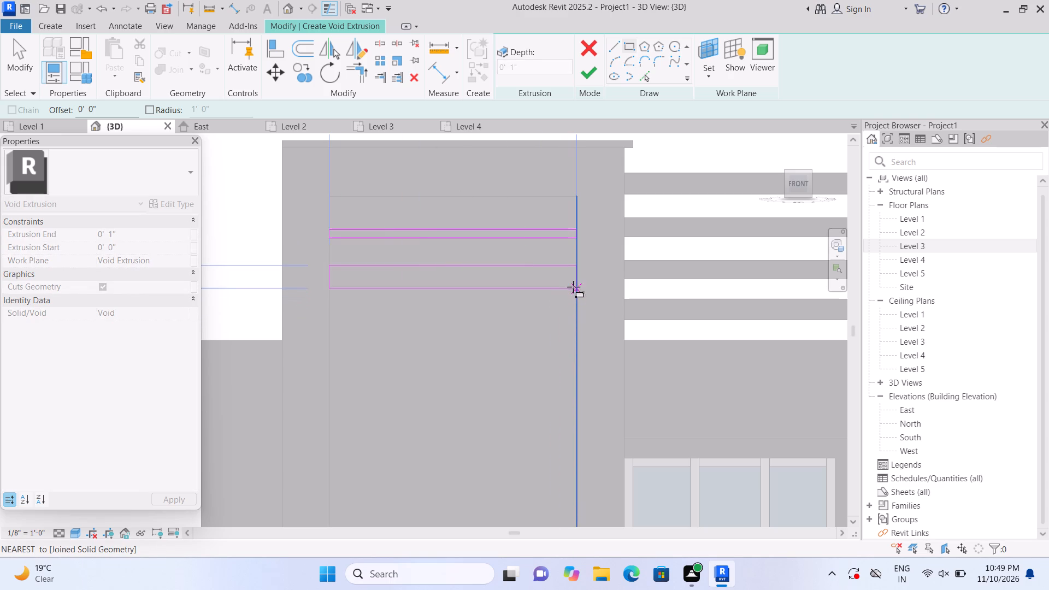
click(574, 273)
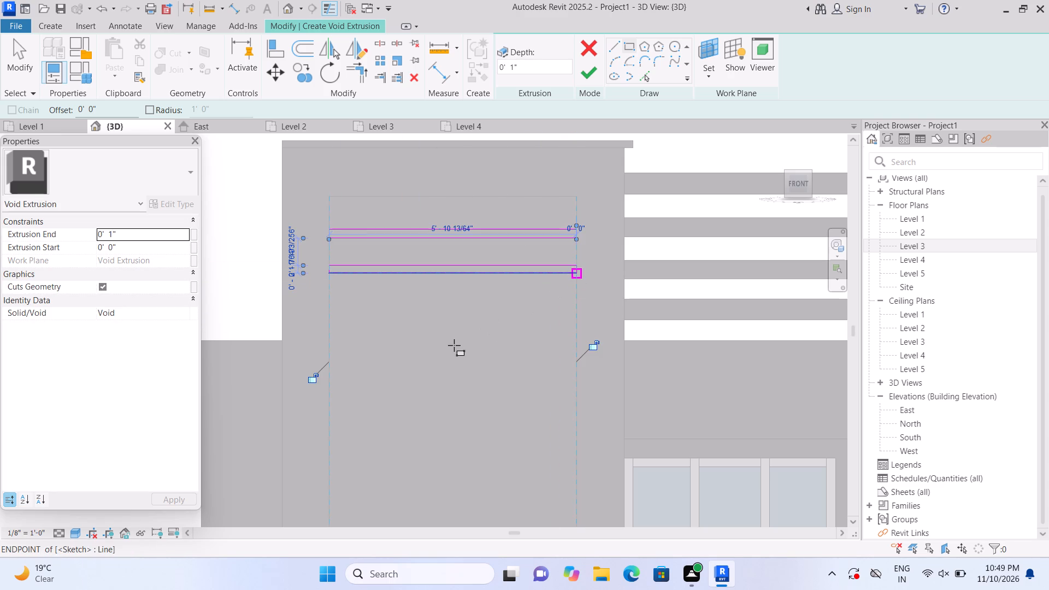
key(Escape)
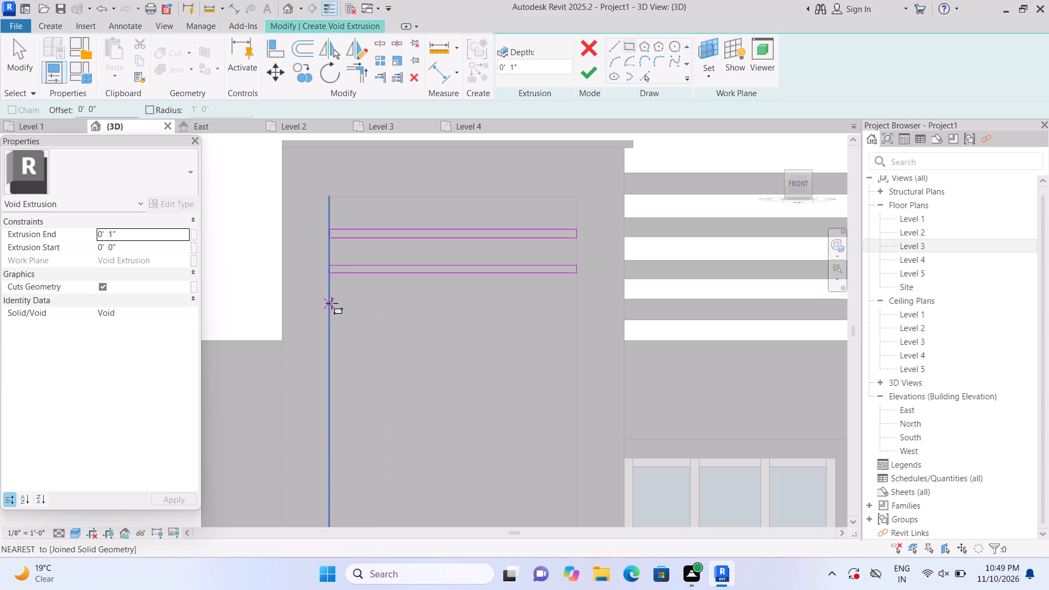
click(332, 303)
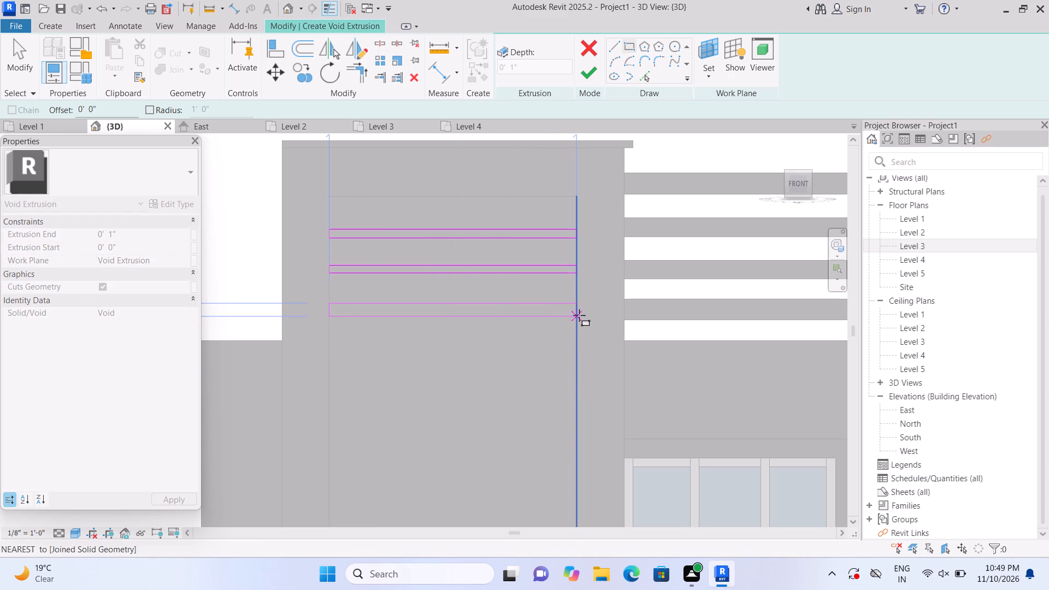
click(579, 314)
key(Escape)
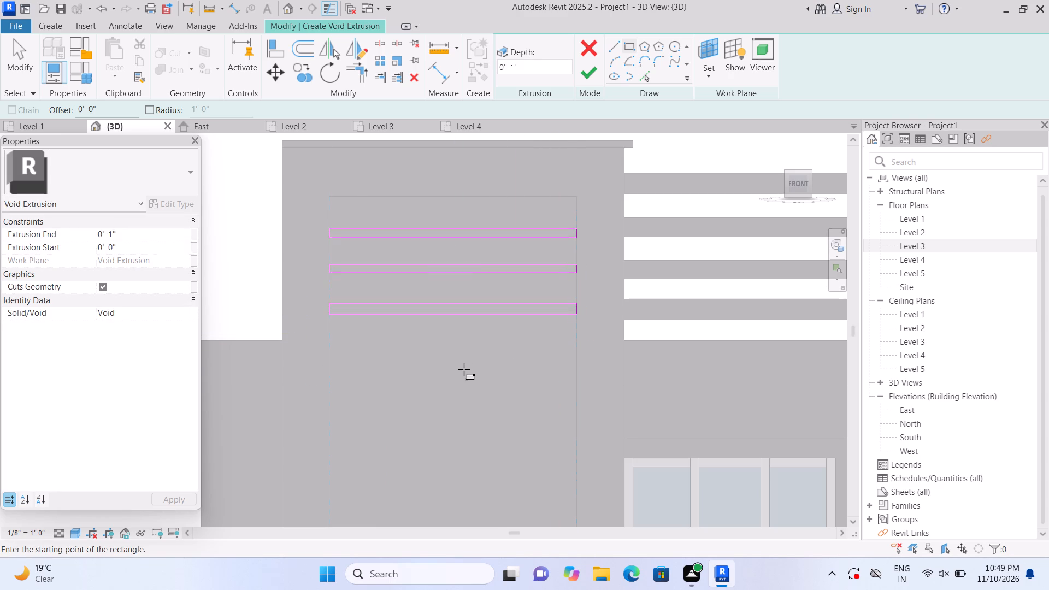
middle_drag(451, 375, 549, 289)
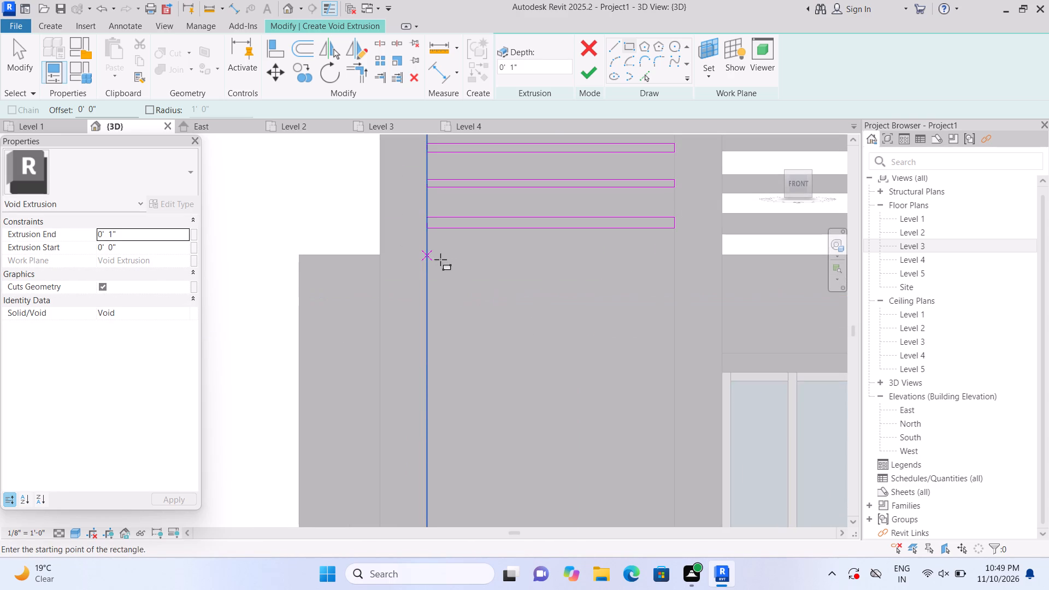
click(430, 256)
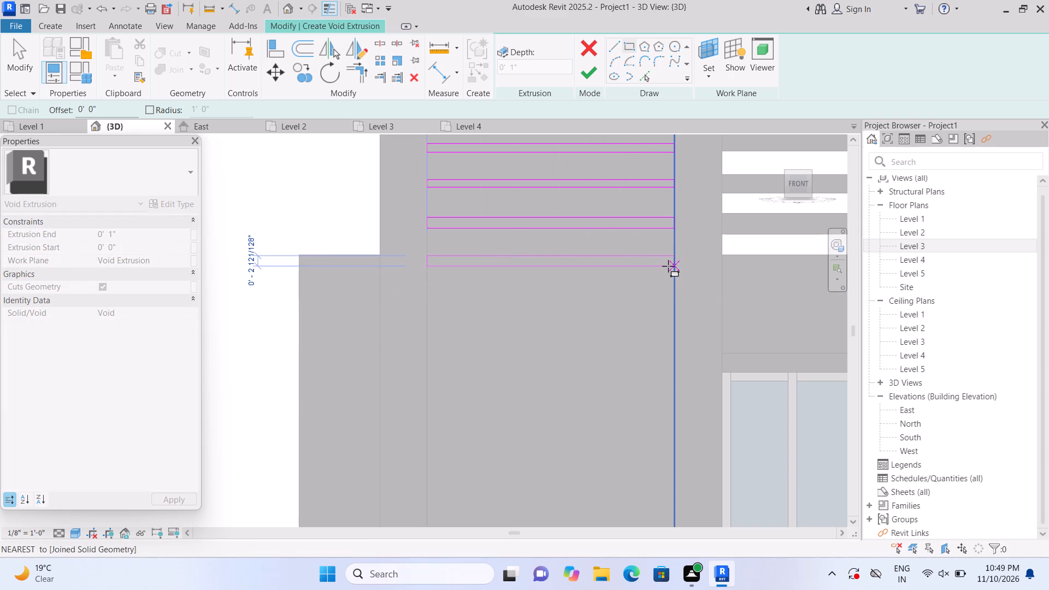
click(668, 266)
key(Escape)
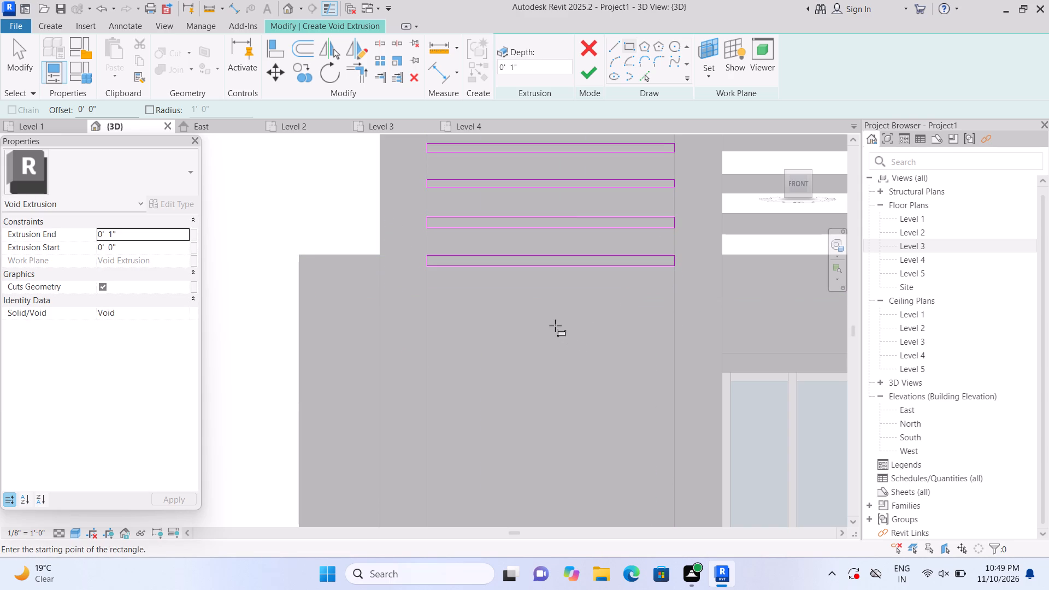
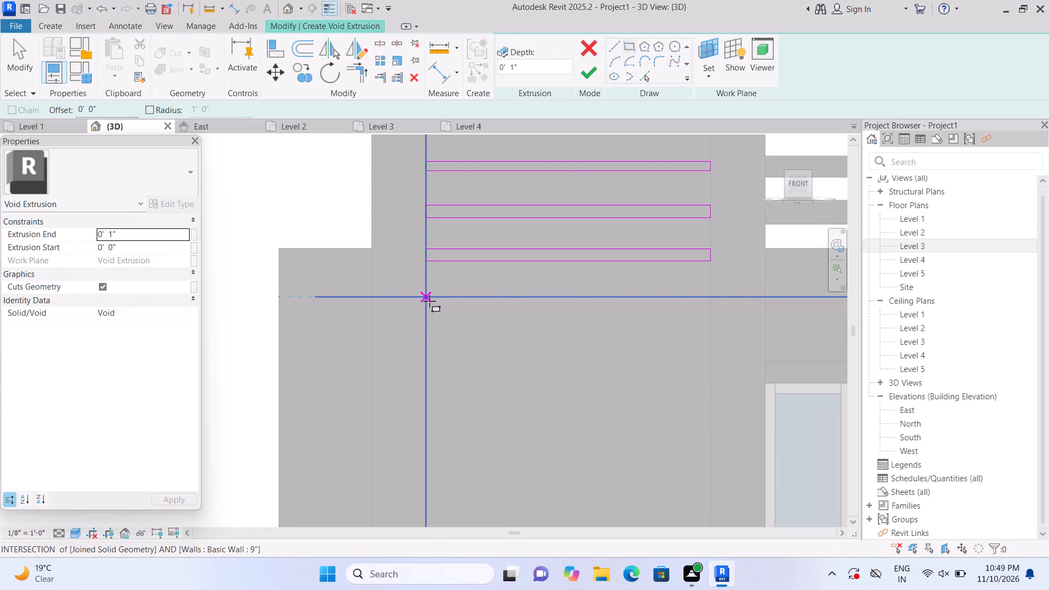
Sketch two more thin full-width rectangles, about 2" high, at roughly even spacing below the lowest groove outline on the tower panel.
click(429, 301)
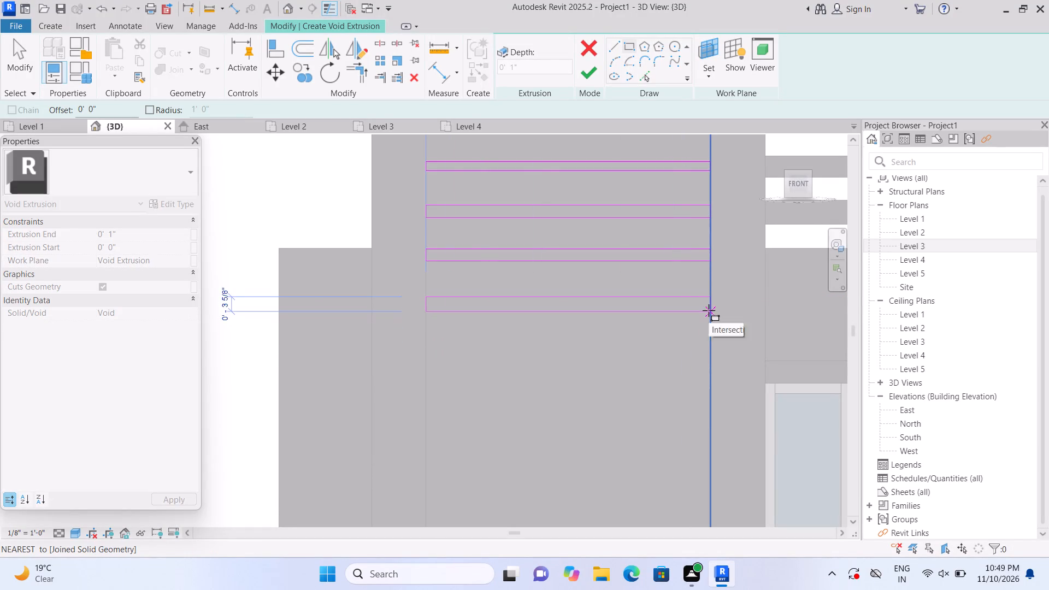
click(707, 305)
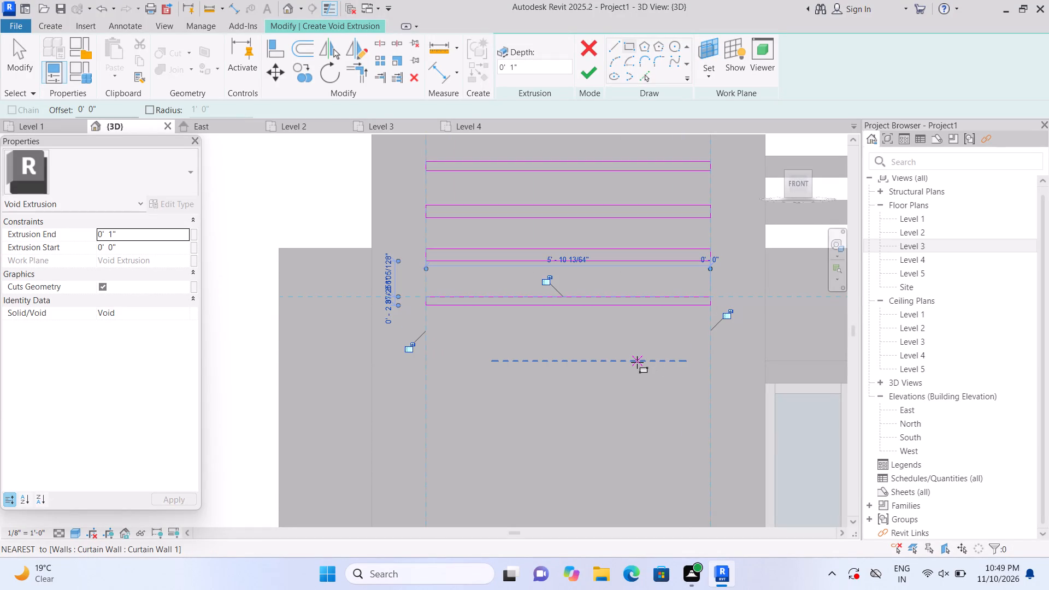
key(Escape)
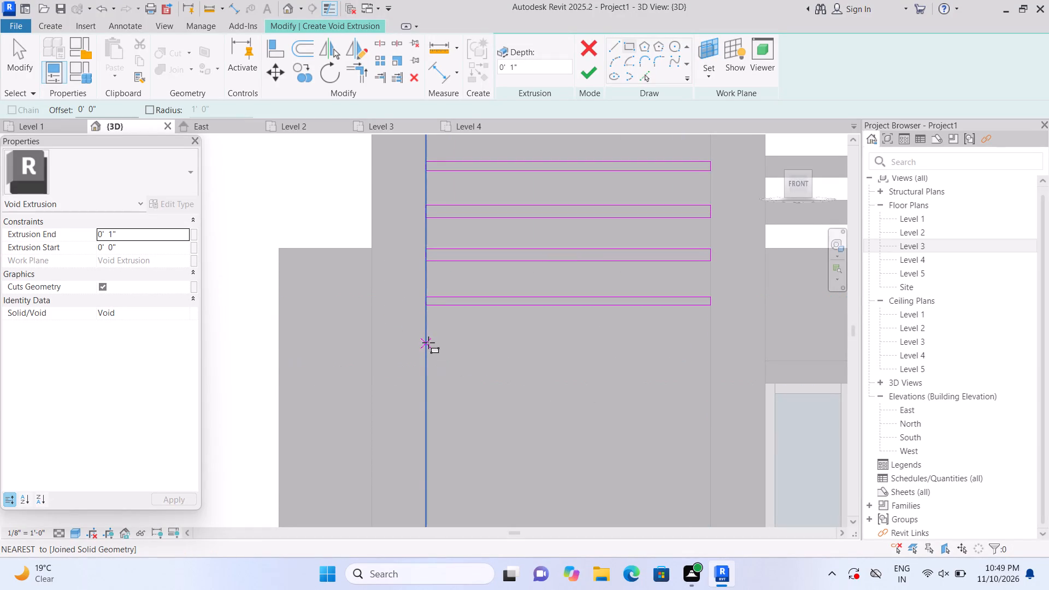
click(427, 340)
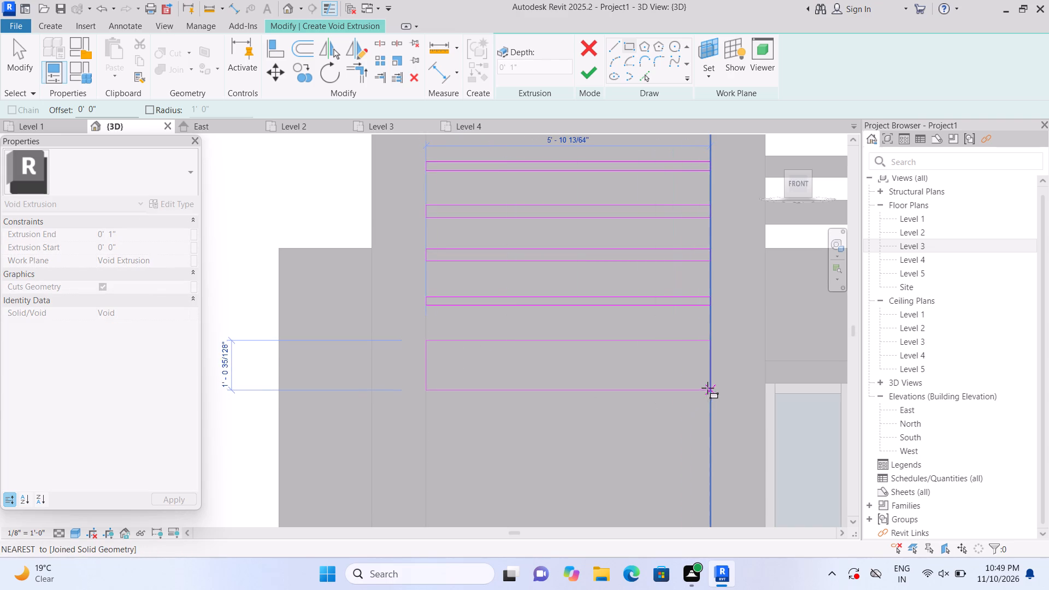
click(705, 349)
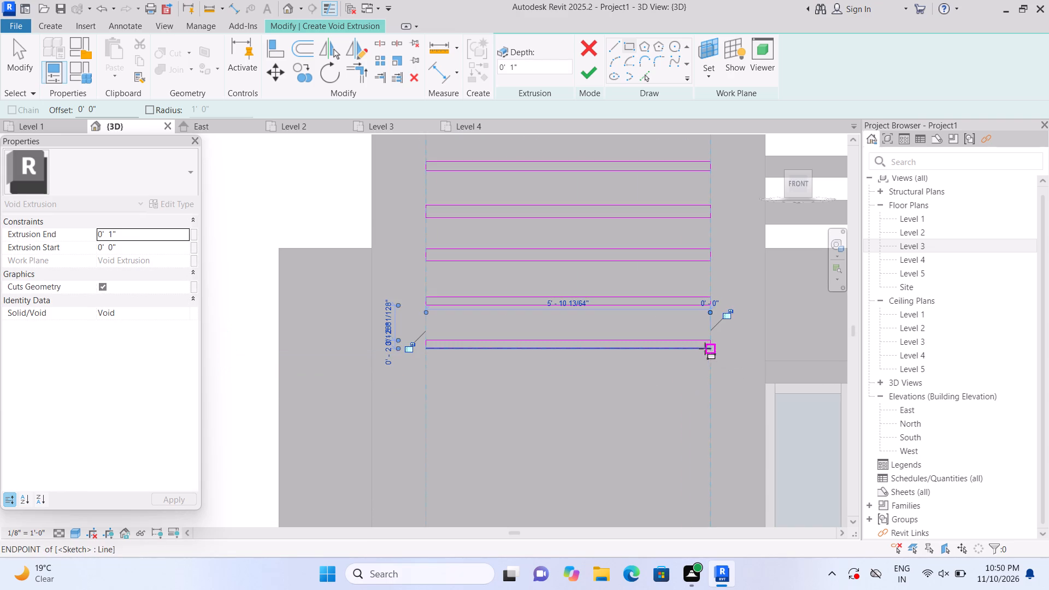
key(Escape)
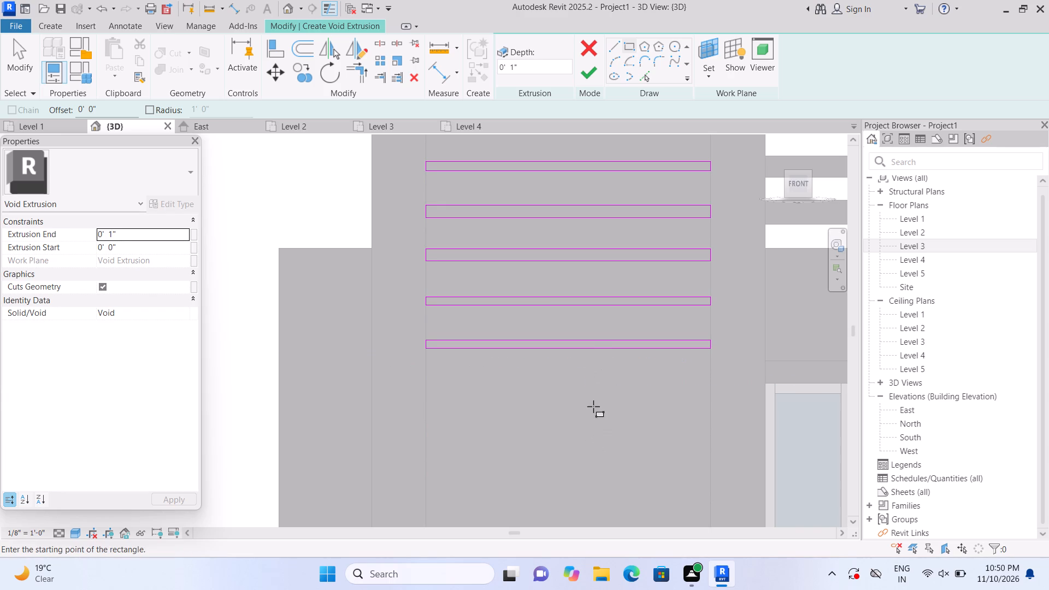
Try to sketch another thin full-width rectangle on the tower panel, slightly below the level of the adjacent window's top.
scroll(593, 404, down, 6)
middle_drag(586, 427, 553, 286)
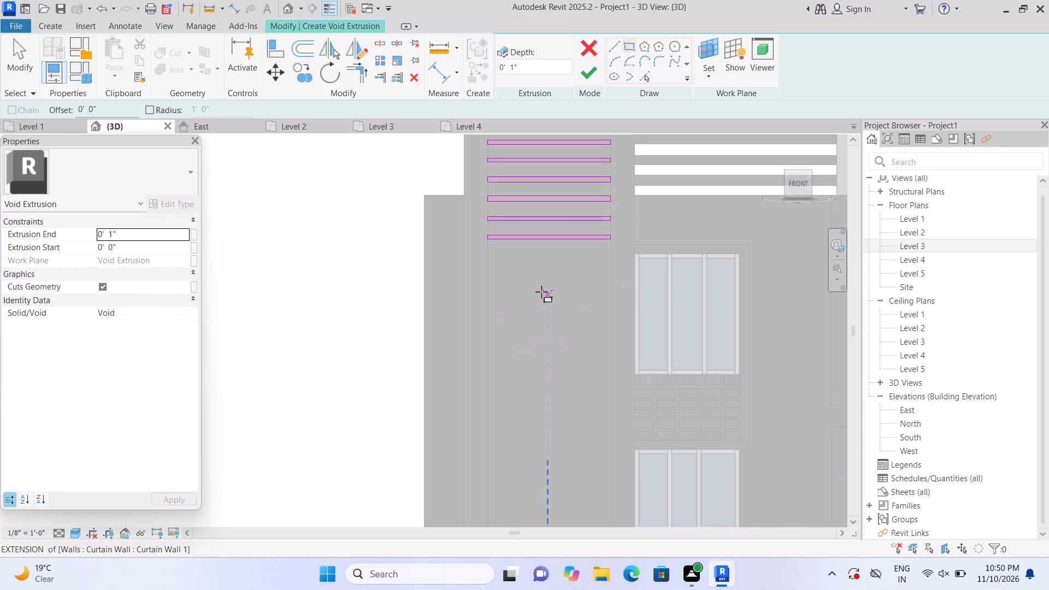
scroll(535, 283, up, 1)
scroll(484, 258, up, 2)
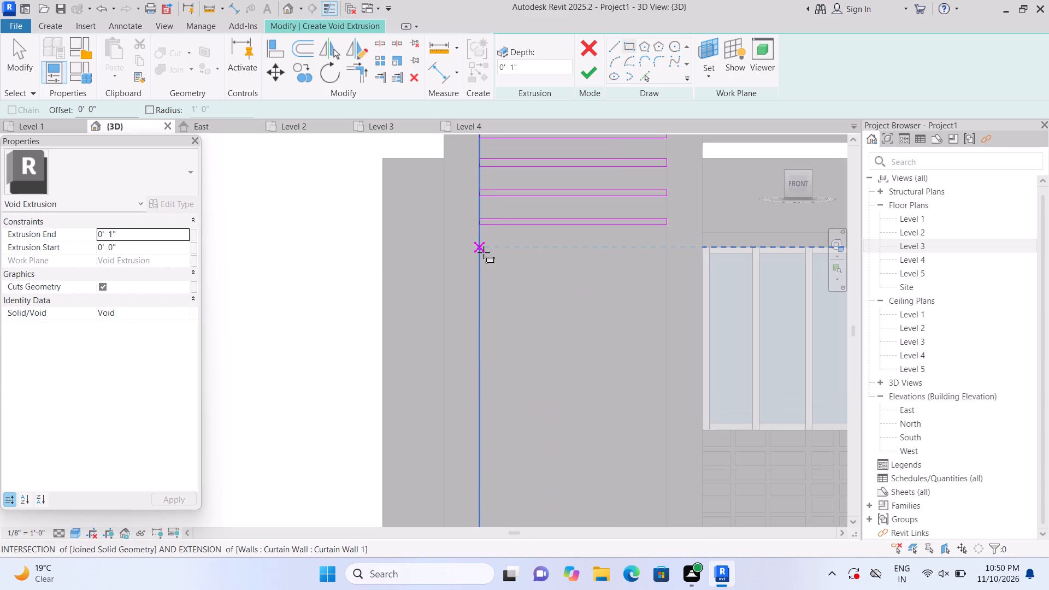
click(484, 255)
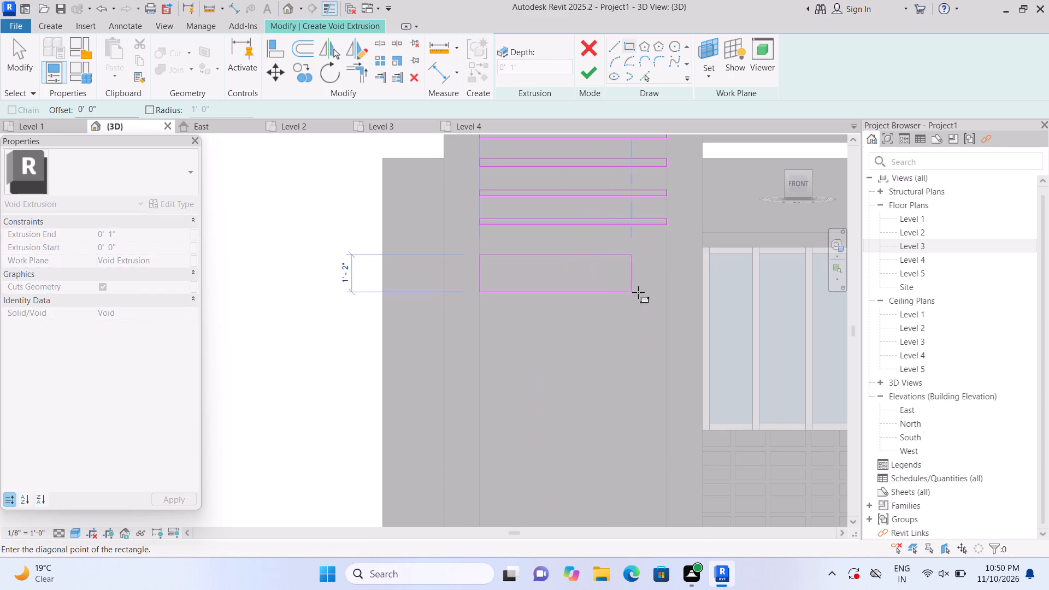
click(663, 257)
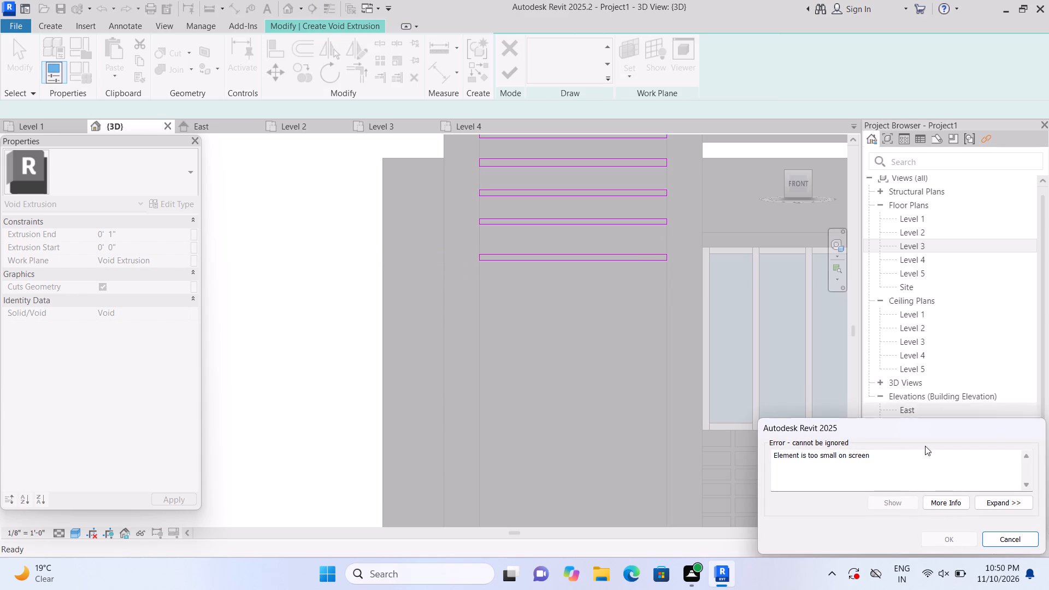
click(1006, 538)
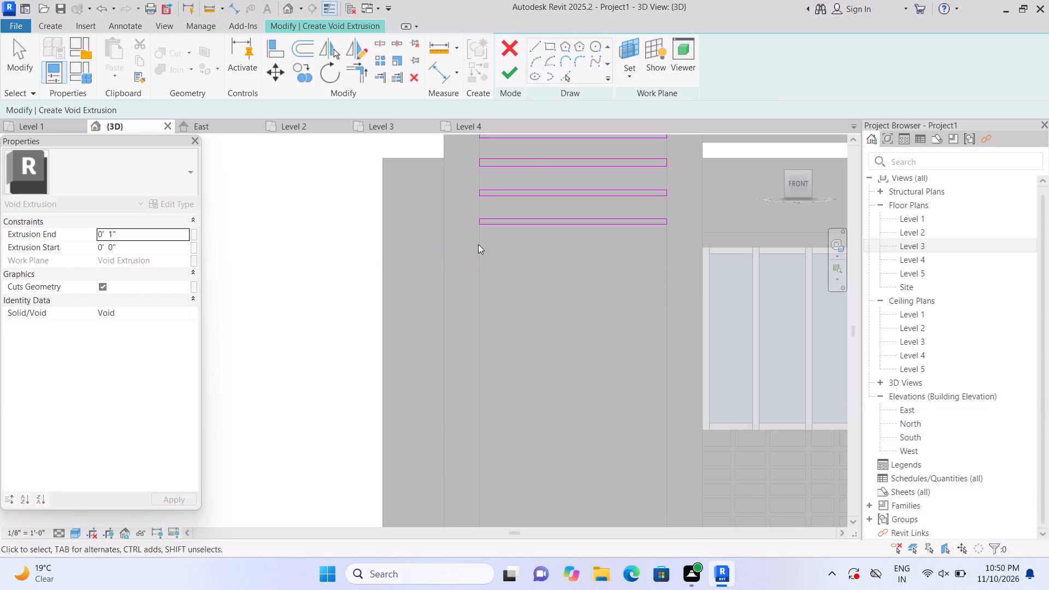
Sketch three thin full-width rectangles about 3" high, the first starting level with the adjacent window's top and the others evenly spaced below.
click(547, 51)
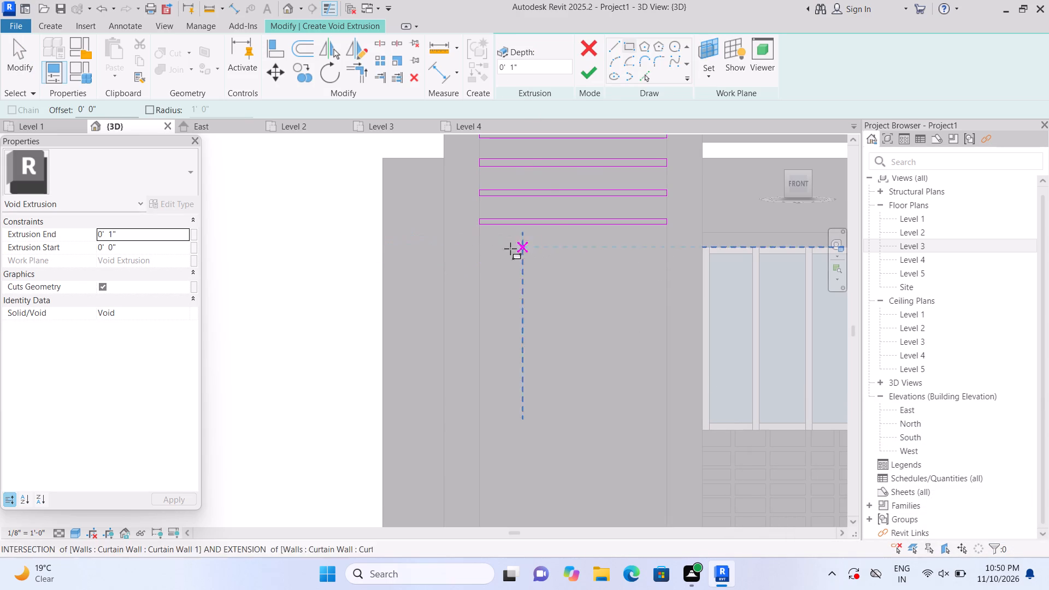
click(482, 252)
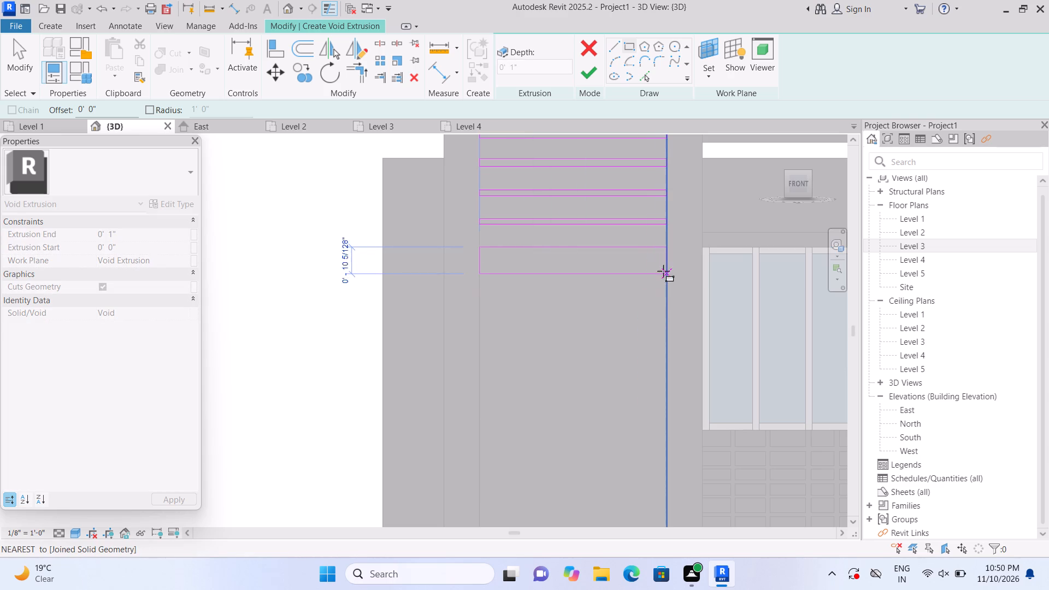
click(661, 257)
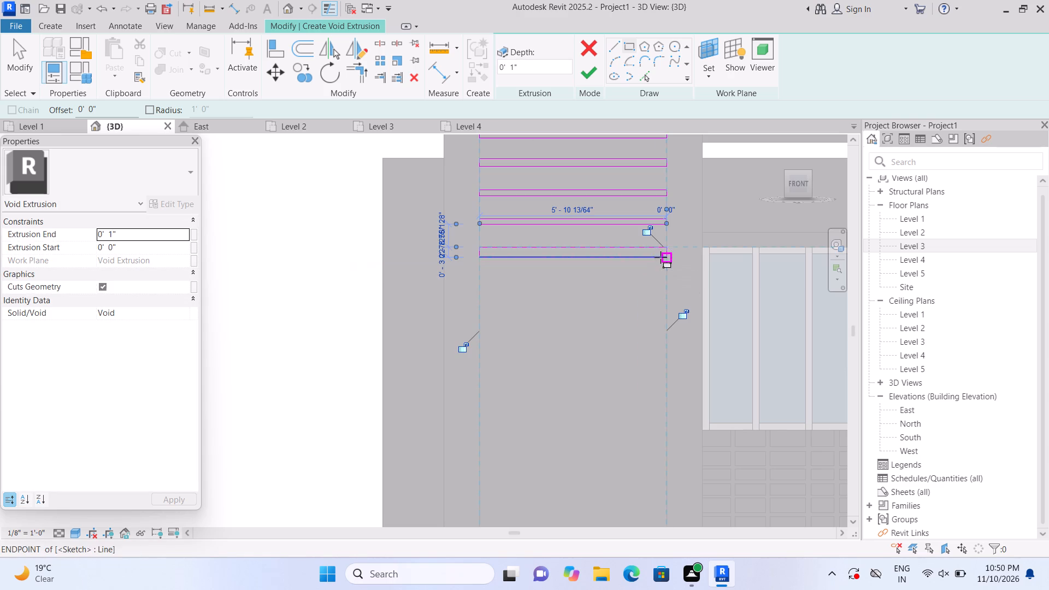
key(Escape)
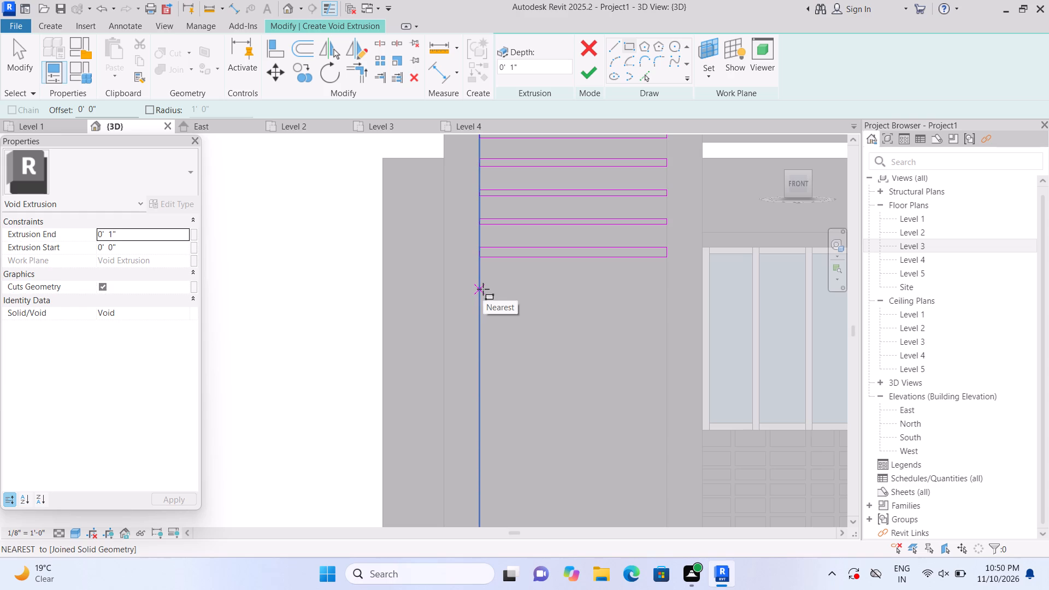
click(483, 289)
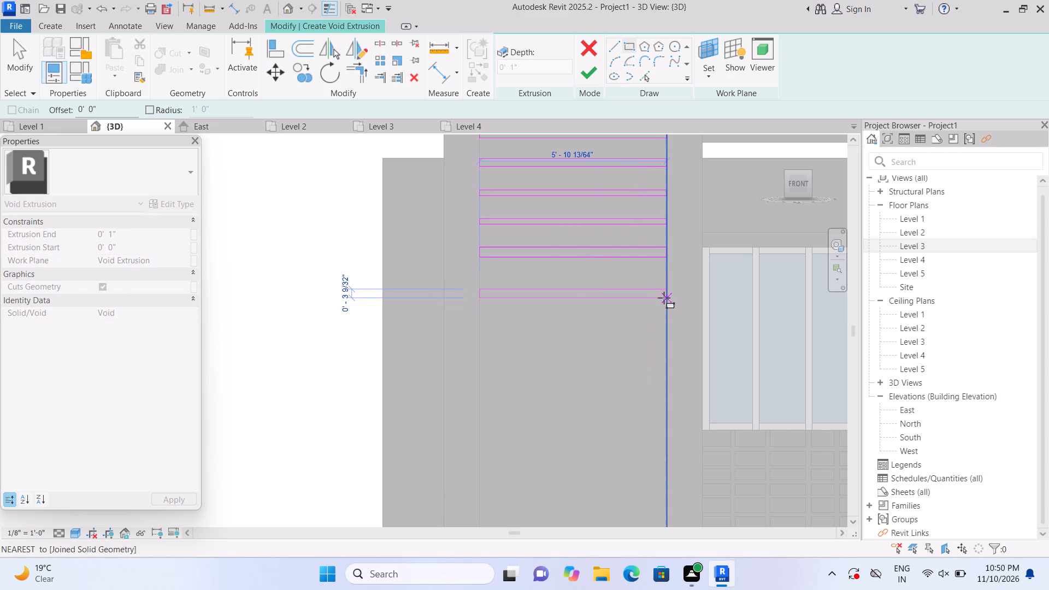
click(664, 298)
key(Escape)
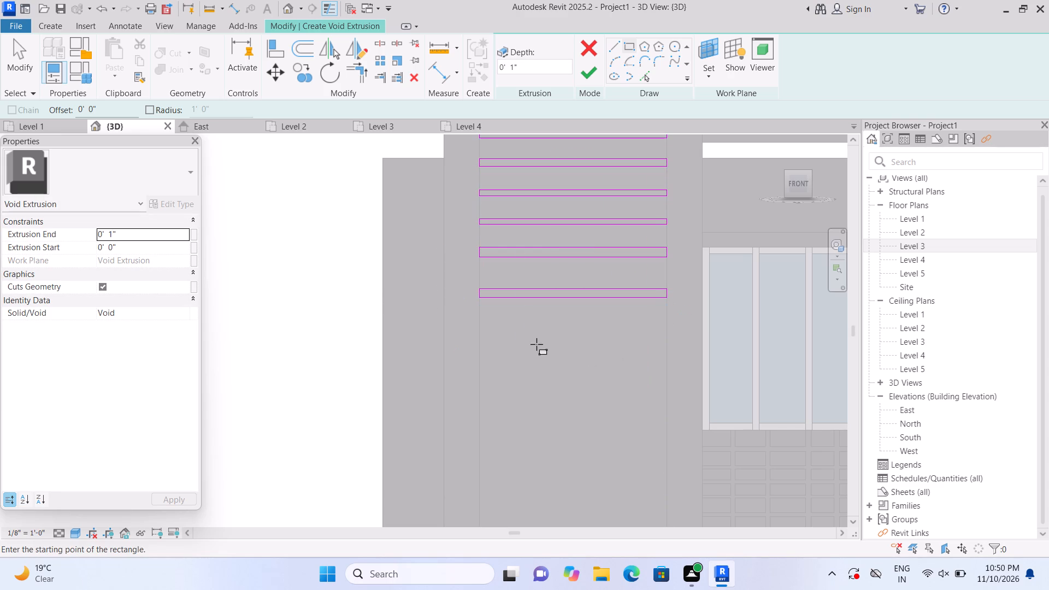
click(482, 328)
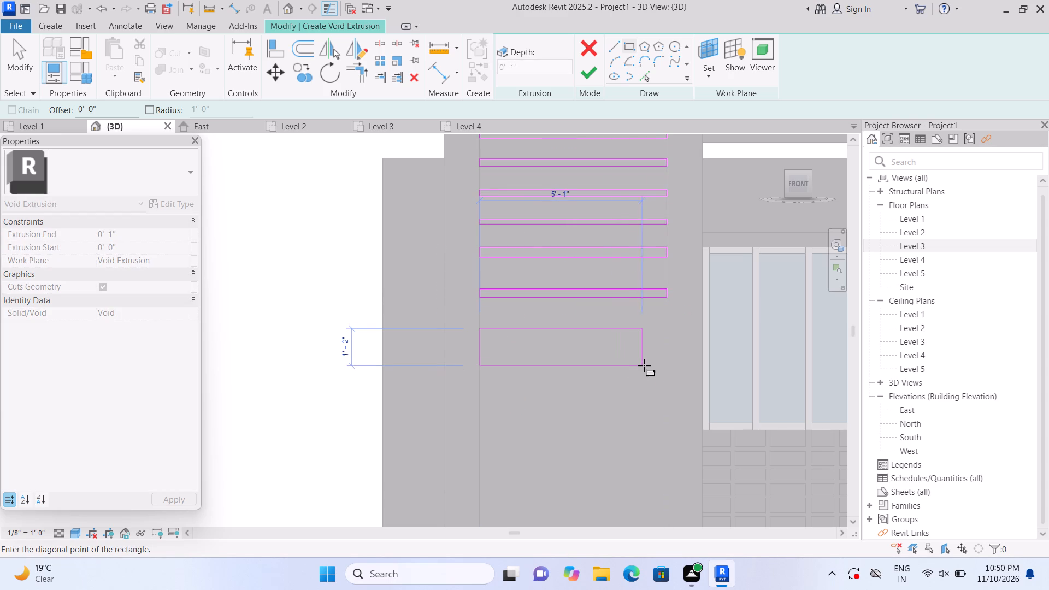
click(661, 336)
key(Escape)
Sketch two more thin full-width rectangles down the panel at similar spacing, ending above the level of the adjacent window's bottom edge.
middle_drag(604, 387, 586, 308)
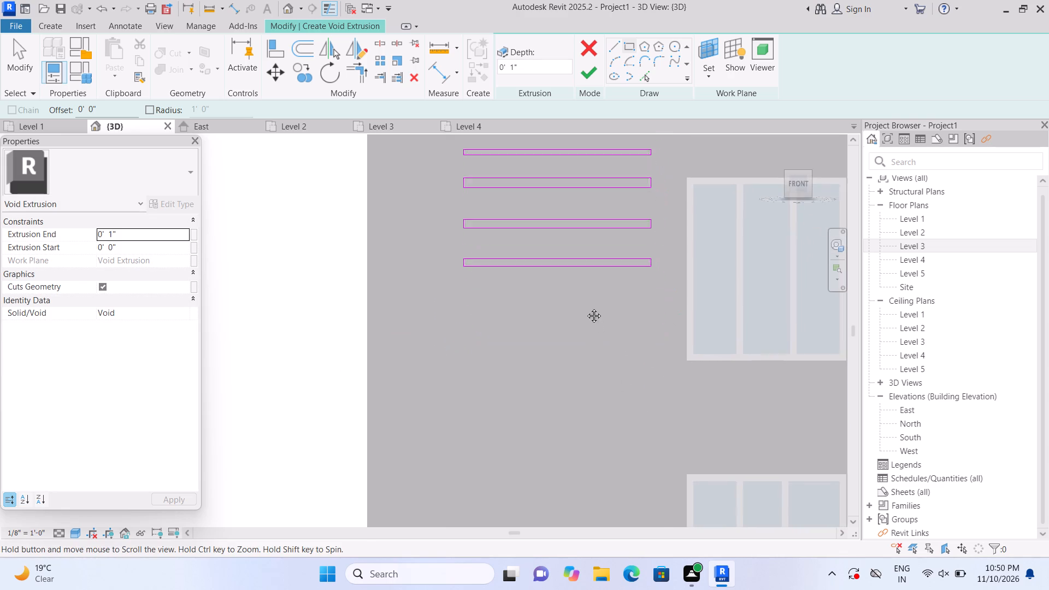
middle_drag(586, 308, 575, 279)
middle_click(575, 279)
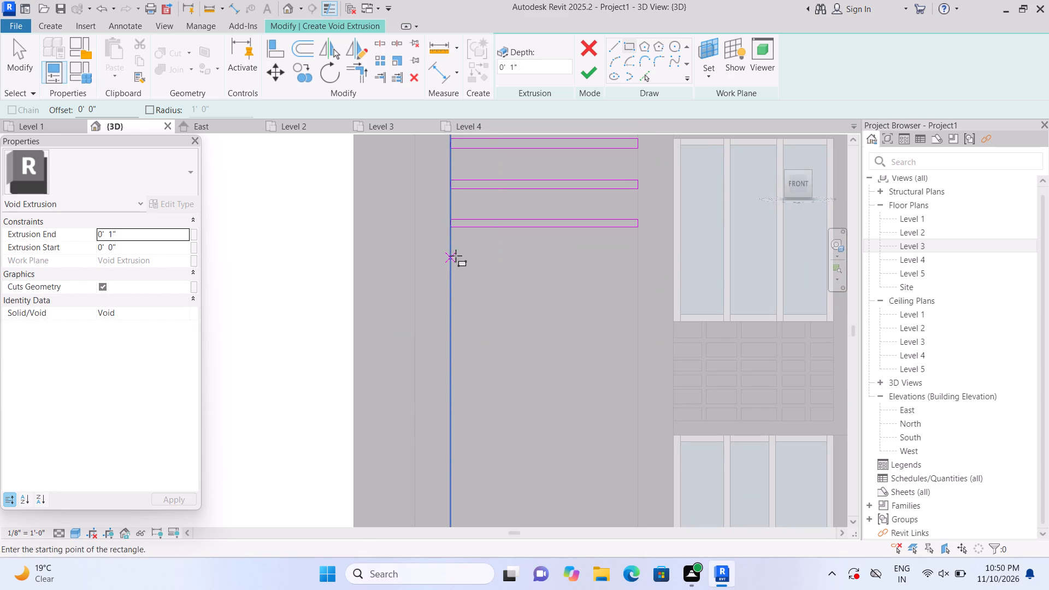
click(455, 255)
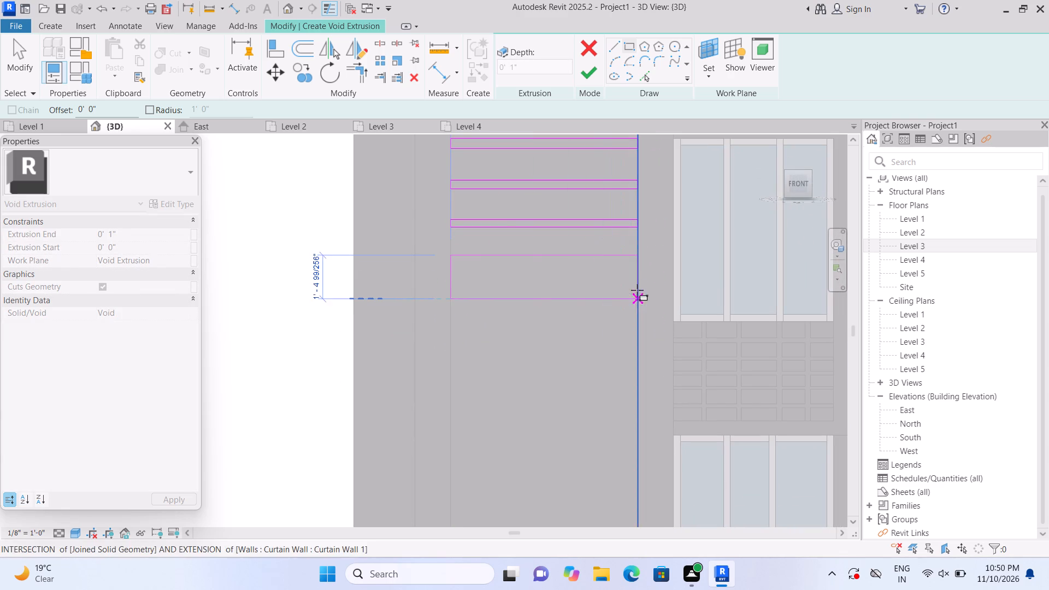
click(637, 263)
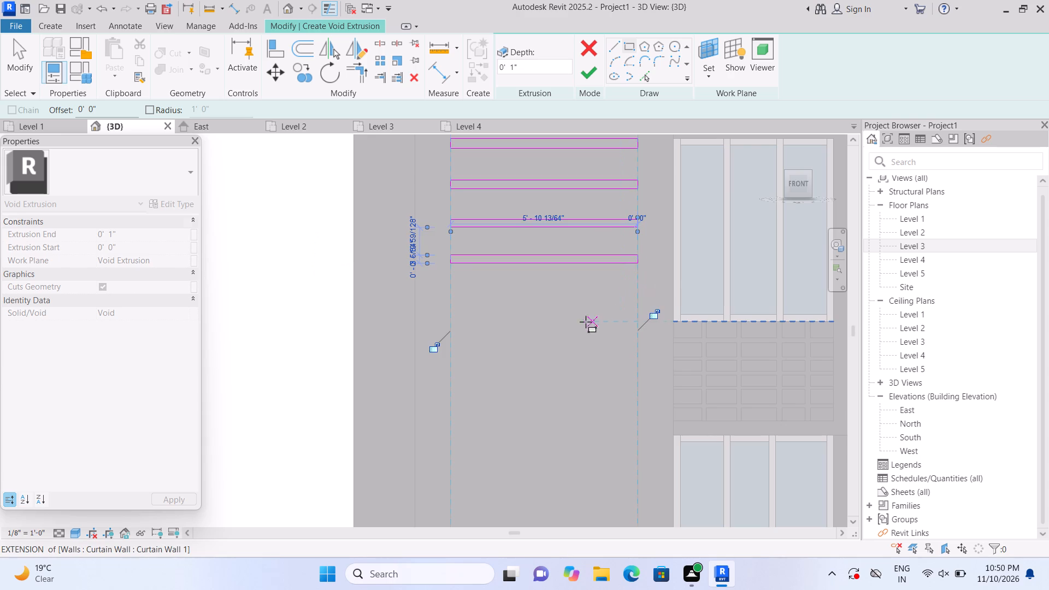
key(Escape)
middle_drag(571, 322, 546, 227)
click(427, 193)
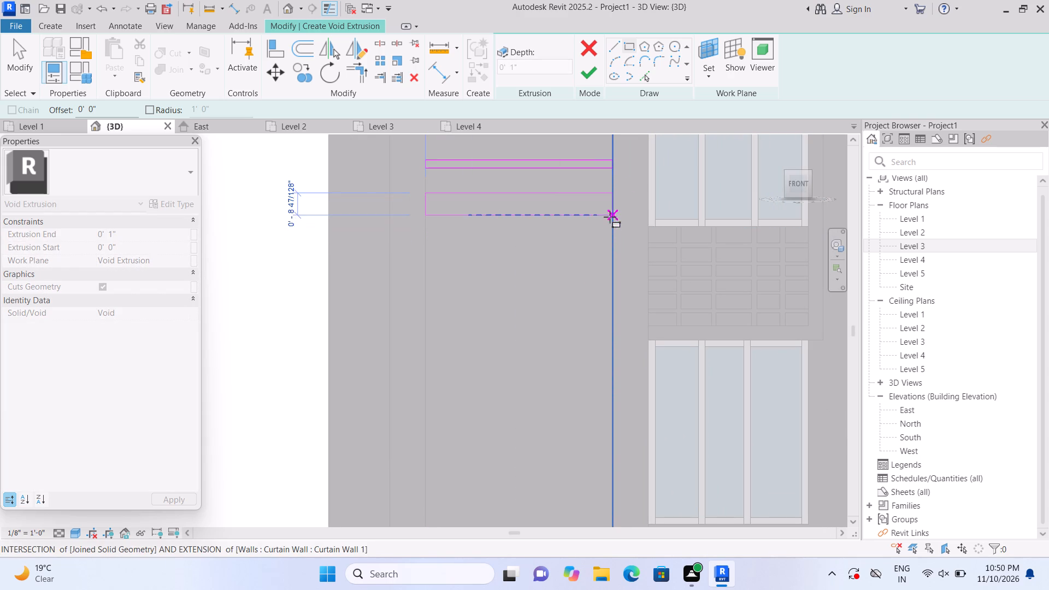
scroll(608, 205, up, 3)
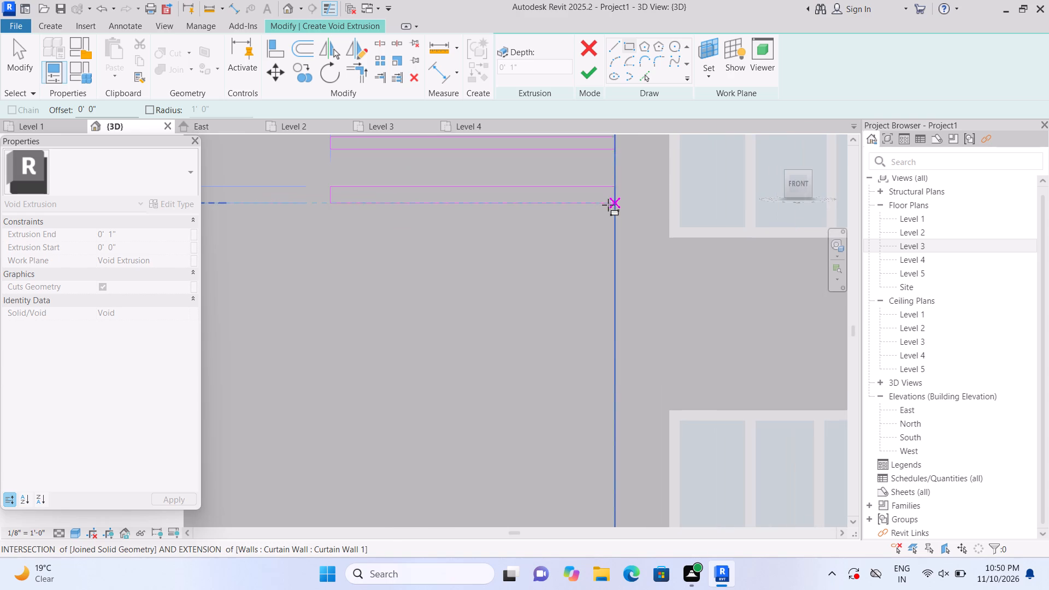
click(610, 194)
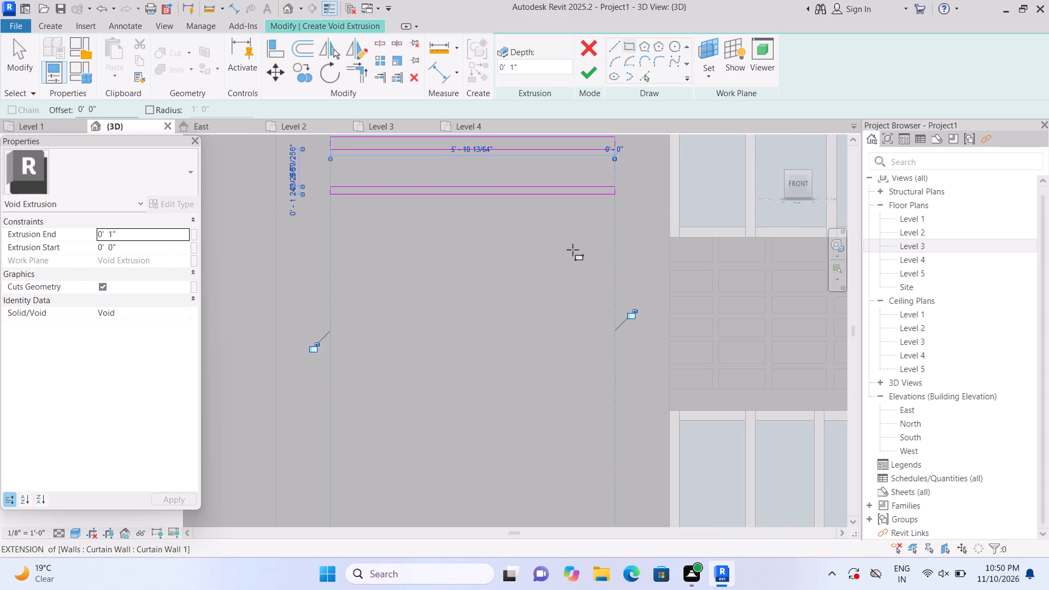
key(Escape)
Sketch a thin full-width rectangle on the panel with its top edge level with the bottom of the adjacent upper window.
scroll(563, 245, down, 2)
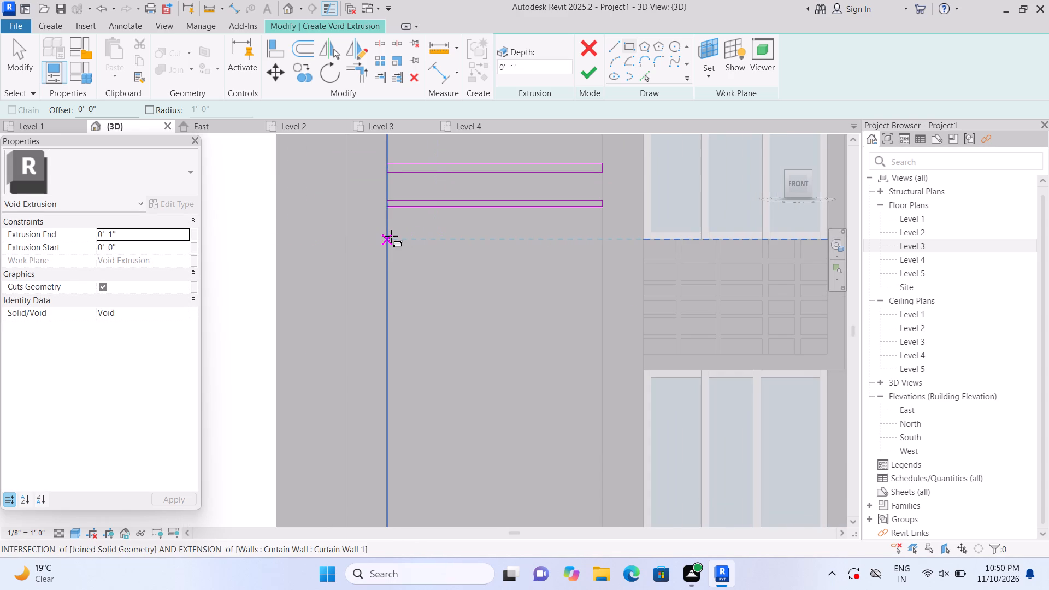
click(391, 236)
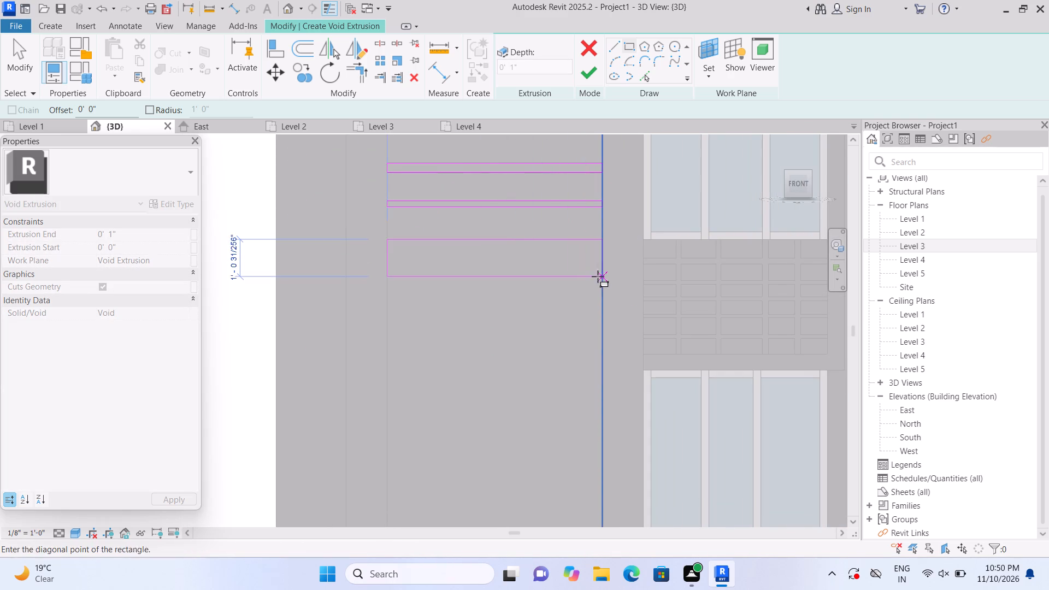
scroll(599, 255, up, 2)
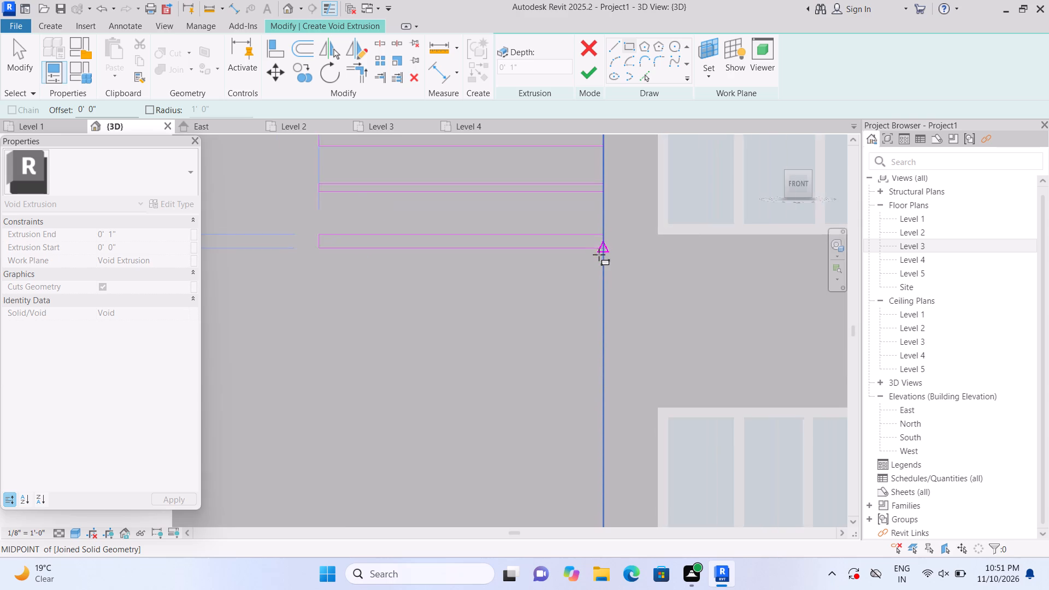
scroll(599, 255, up, 1)
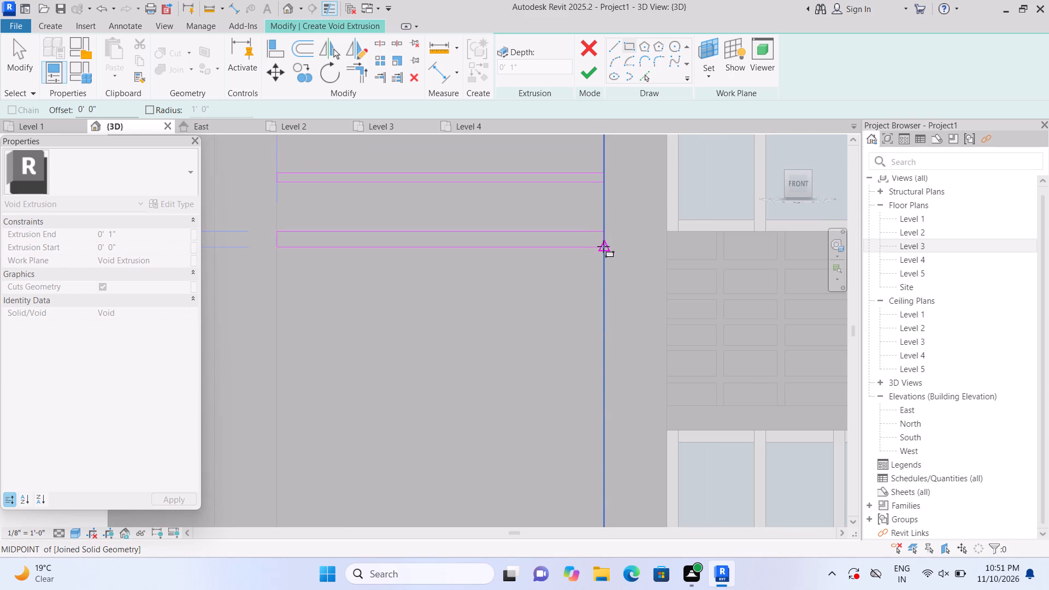
scroll(603, 243, up, 5)
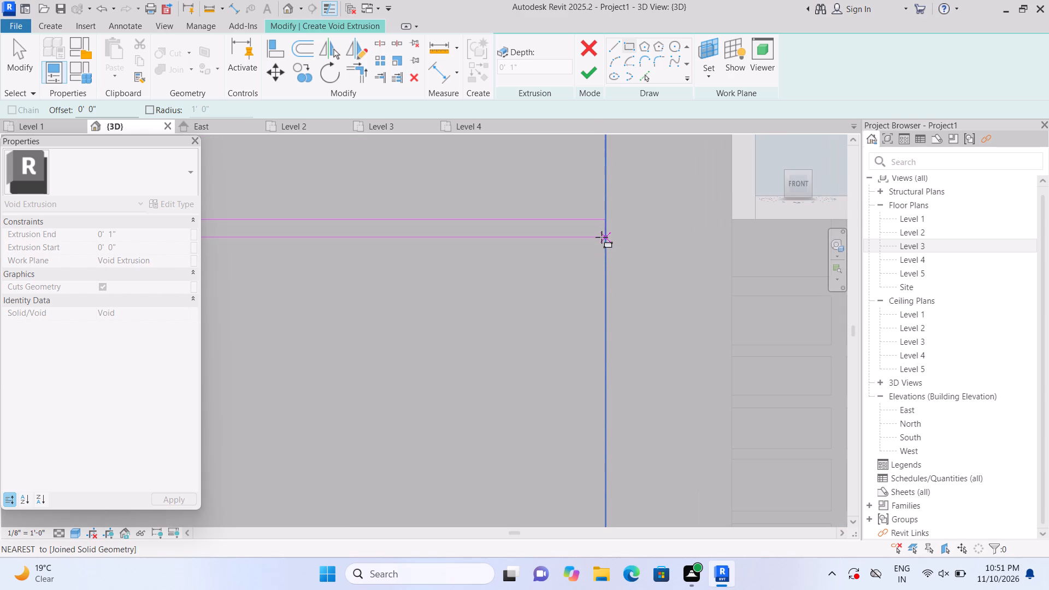
click(602, 235)
scroll(602, 235, down, 8)
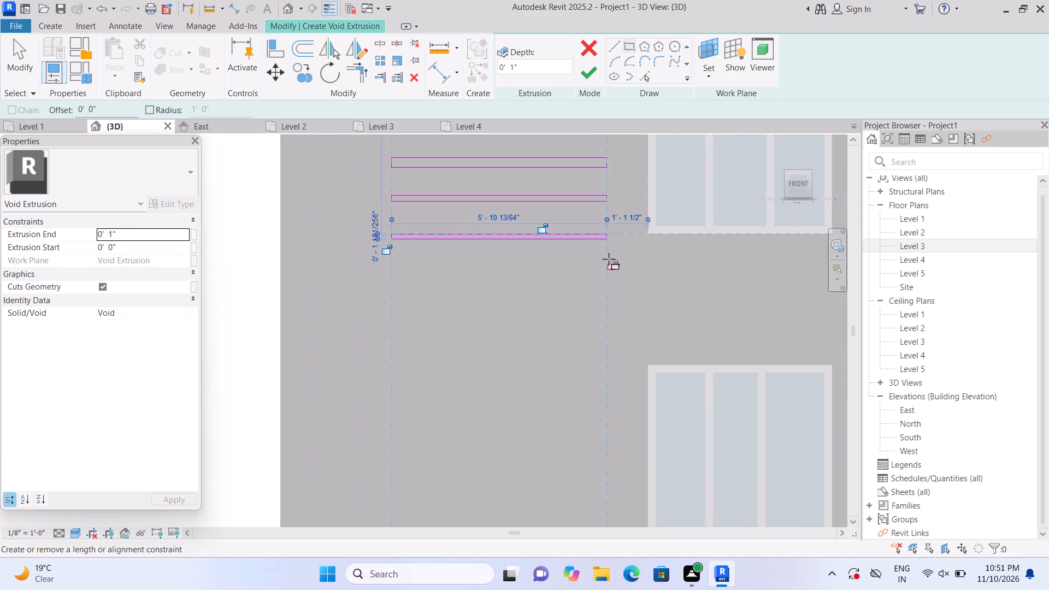
key(Escape)
Sketch another thin full-width rectangle a short gap below the last one, beside the upper part of the gridded panel between the windows.
scroll(451, 302, up, 1)
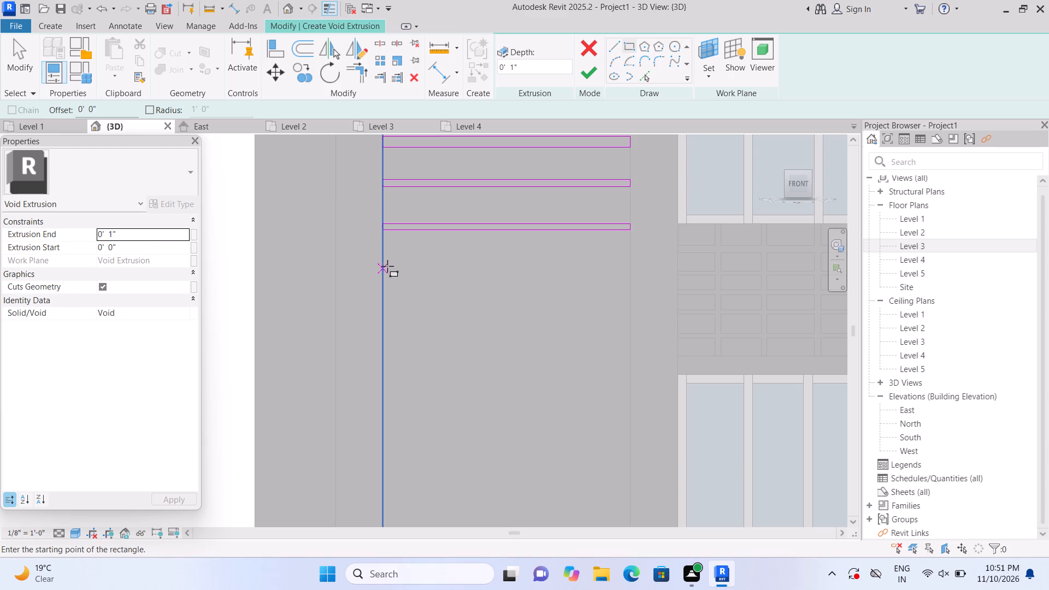
click(387, 257)
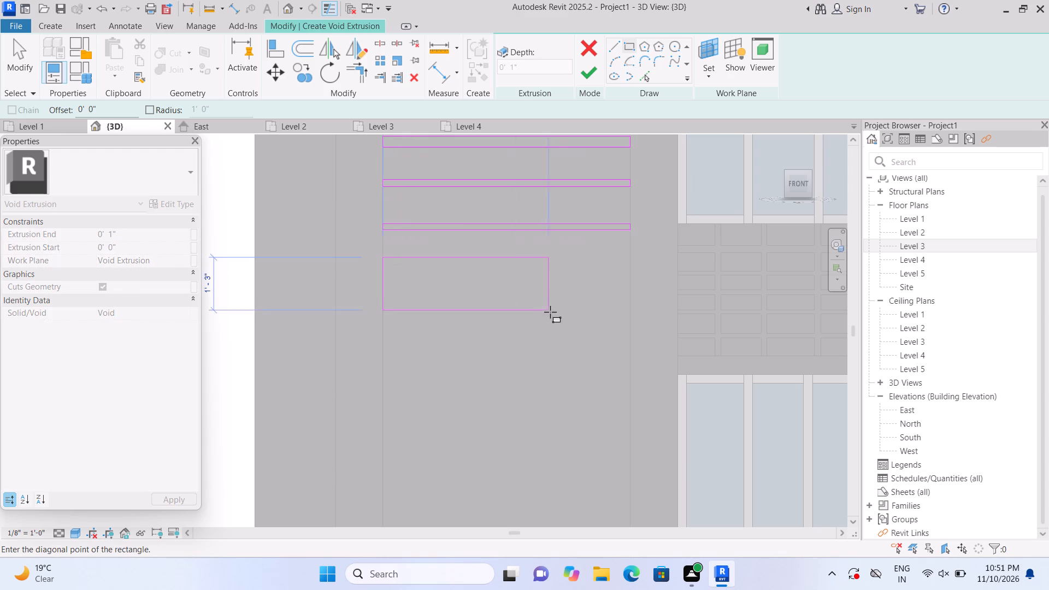
scroll(580, 310, up, 4)
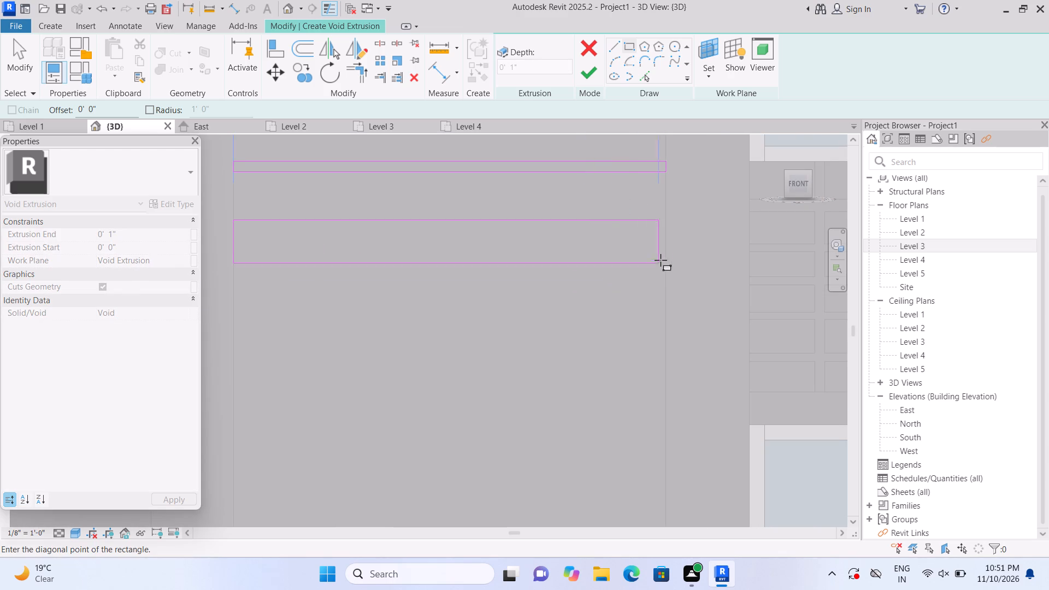
click(661, 230)
scroll(661, 230, down, 4)
key(Escape)
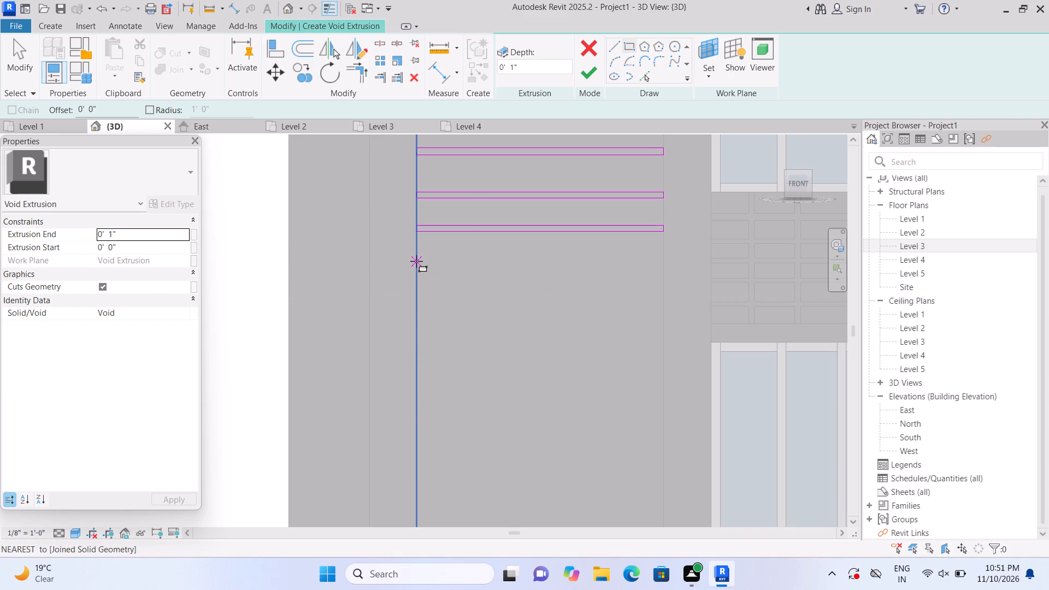
Sketch a thin full-width rectangle a short gap below the last one, beside the gridded panel between the upper and lower windows.
click(416, 261)
scroll(635, 312, up, 3)
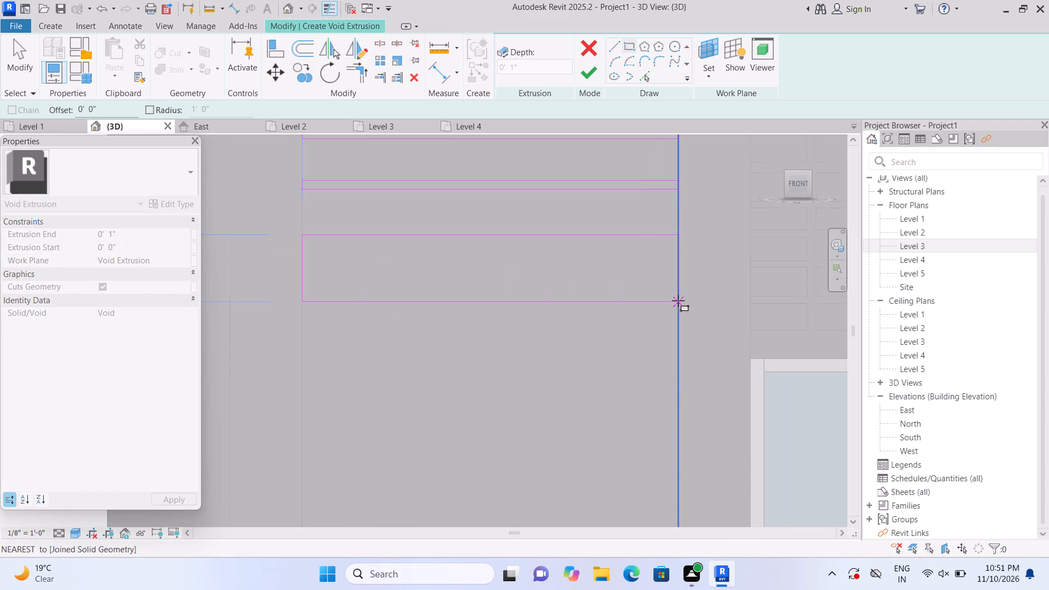
click(673, 244)
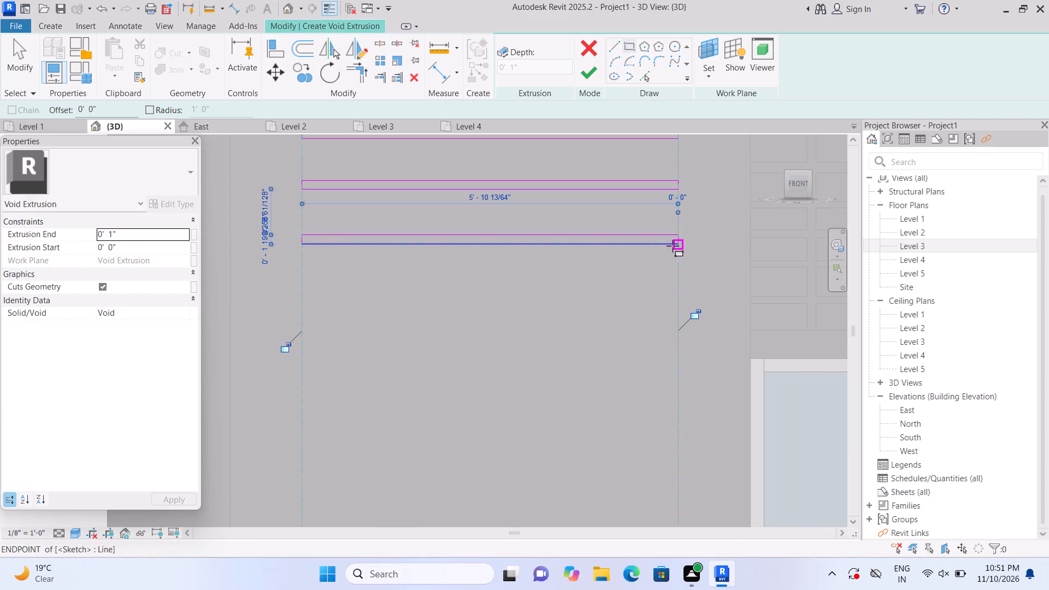
key(Escape)
Sketch two more full-width rectangles about 2" high at similar spacing, the second with its bottom edge level with the adjacent lower window's top.
scroll(603, 310, down, 2)
scroll(480, 390, down, 2)
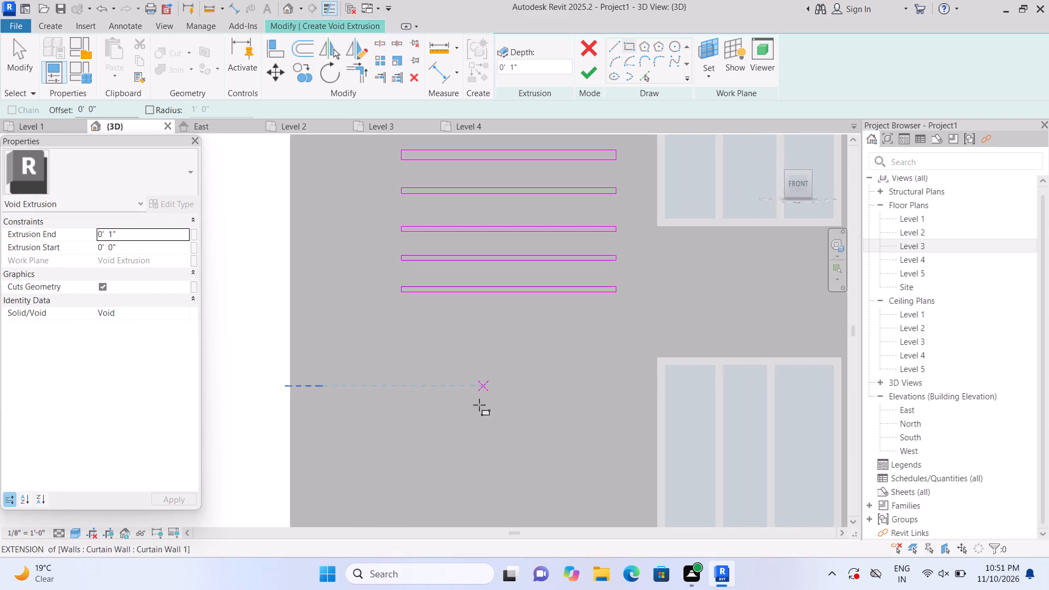
middle_drag(479, 405, 463, 316)
scroll(464, 320, down, 5)
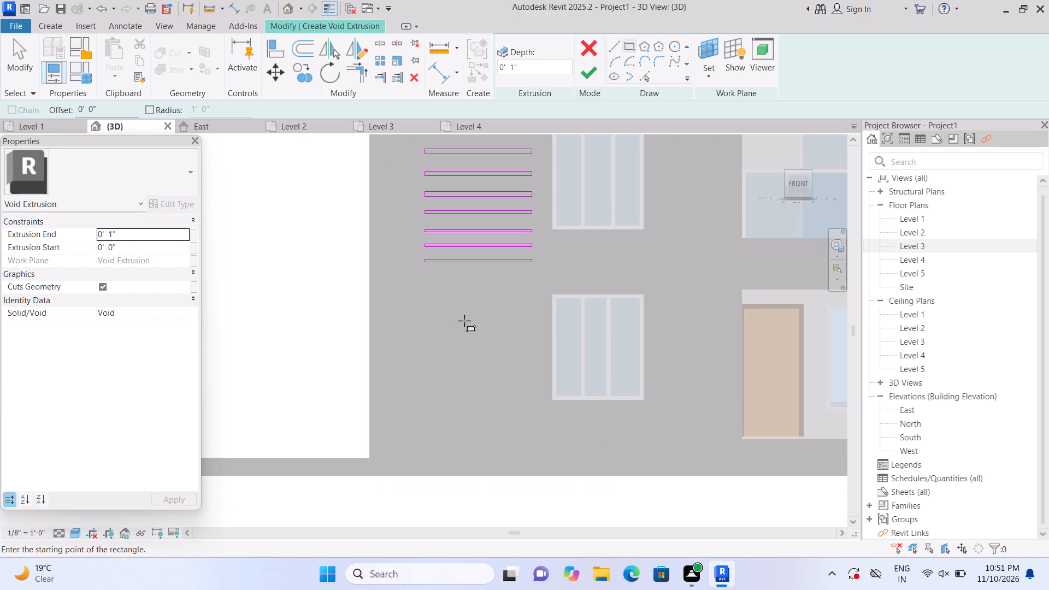
scroll(464, 322, up, 4)
scroll(432, 272, up, 3)
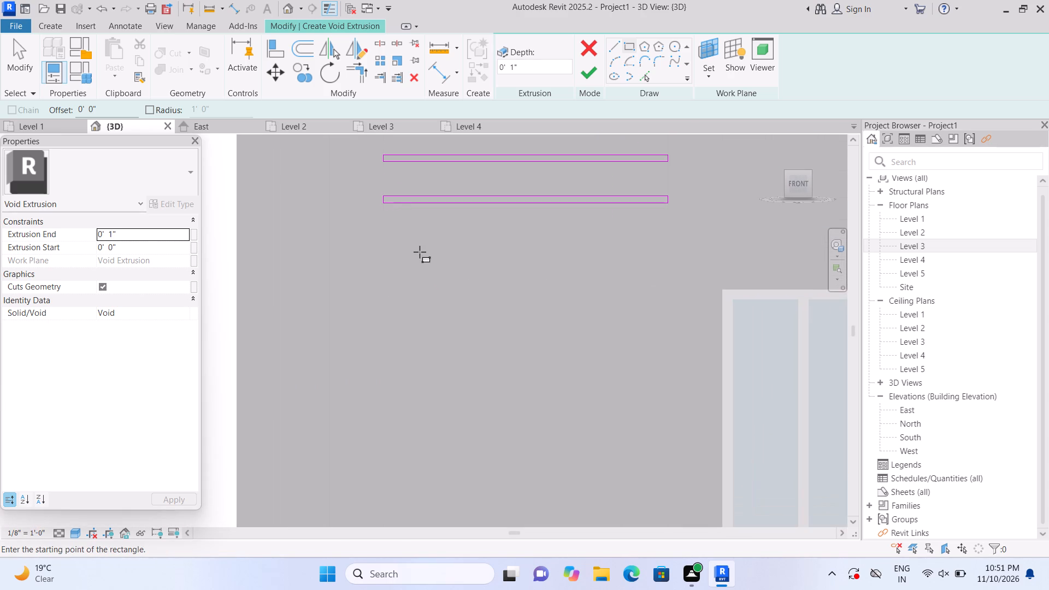
click(388, 243)
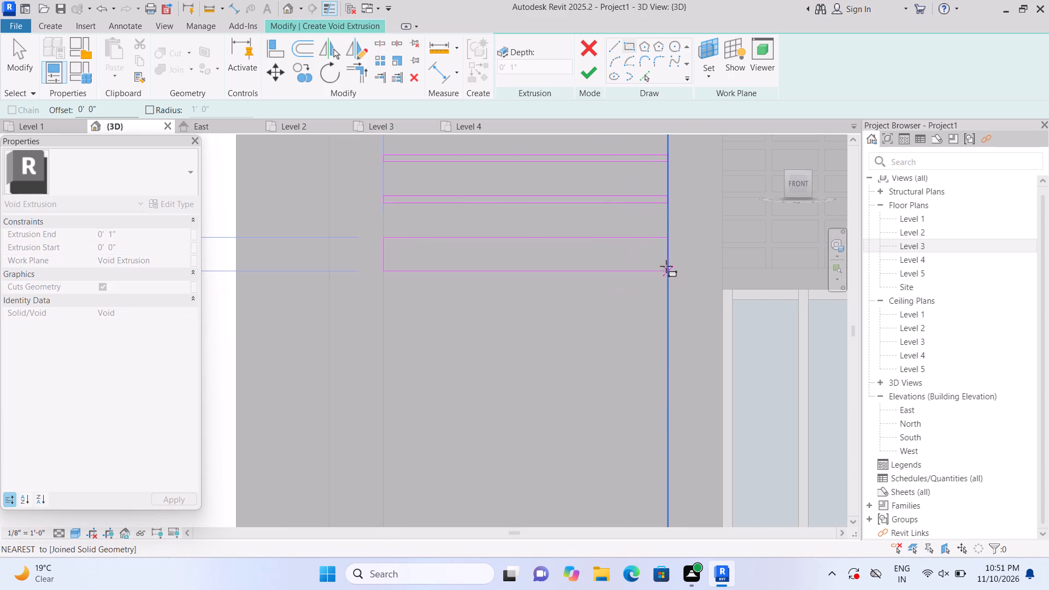
click(668, 246)
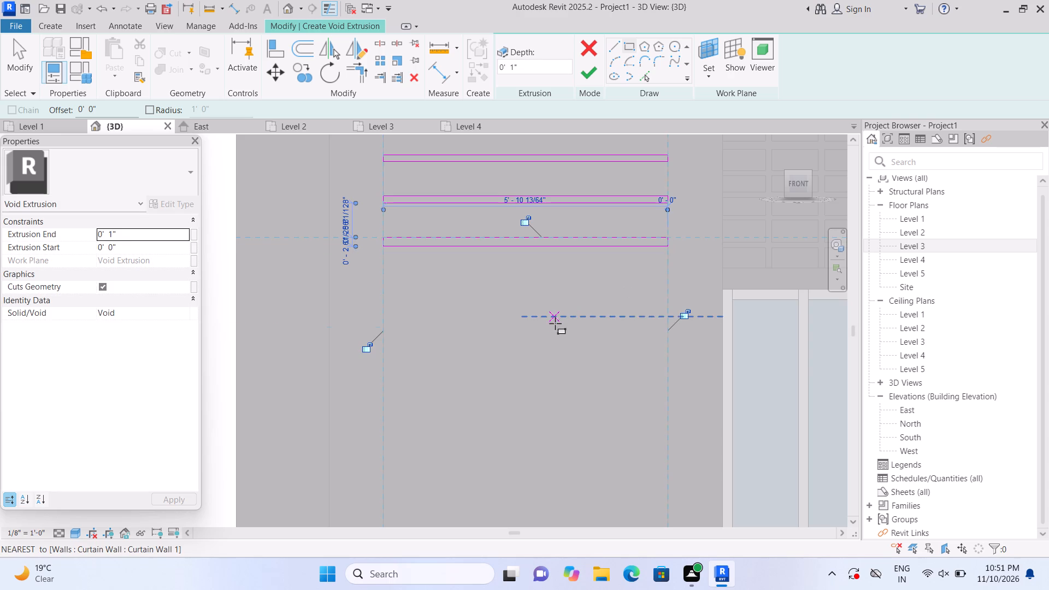
key(Escape)
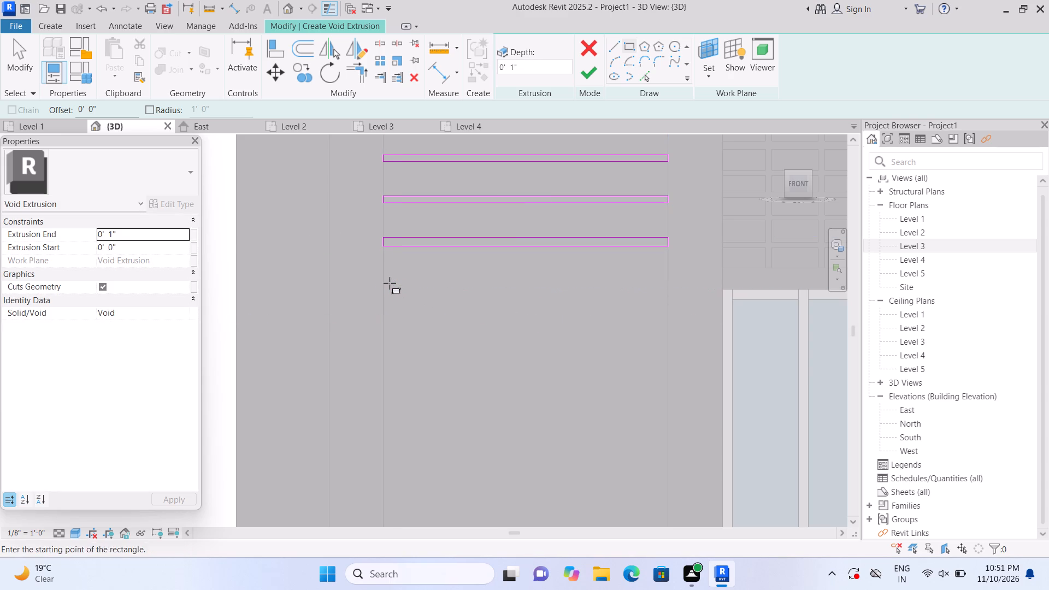
click(387, 280)
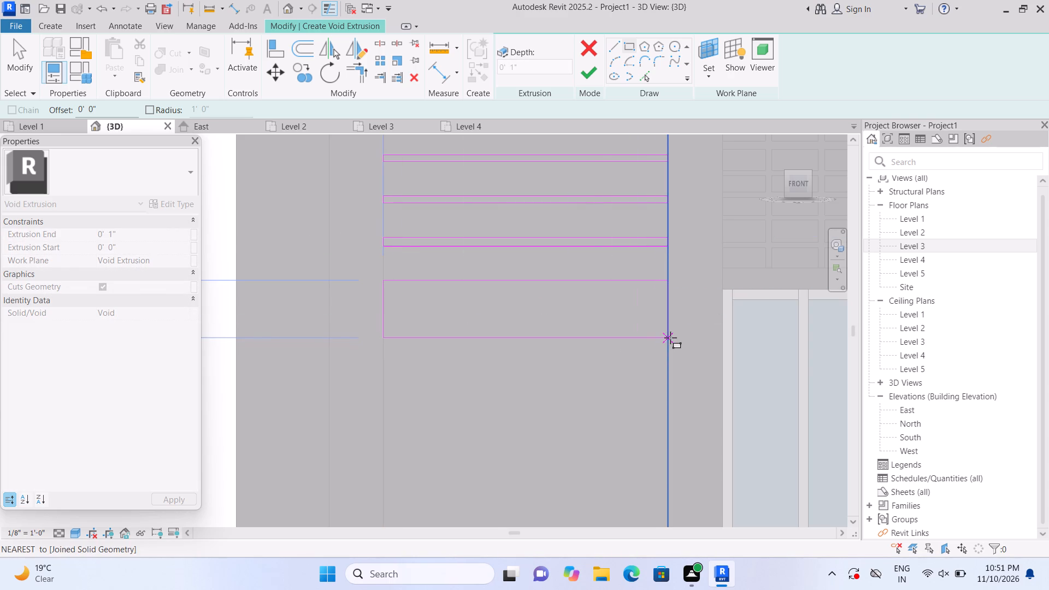
click(665, 291)
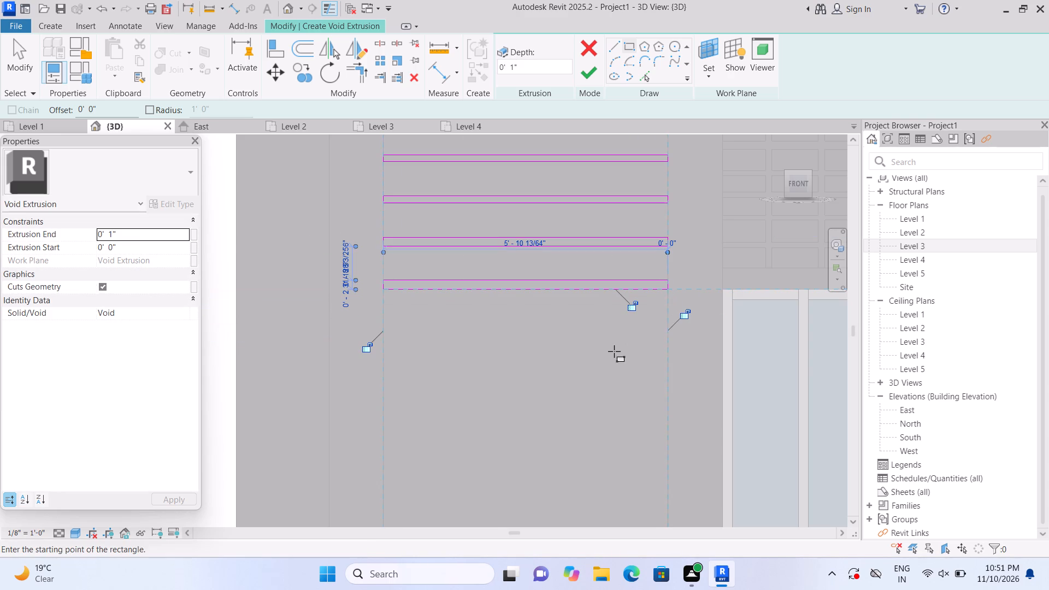
key(Escape)
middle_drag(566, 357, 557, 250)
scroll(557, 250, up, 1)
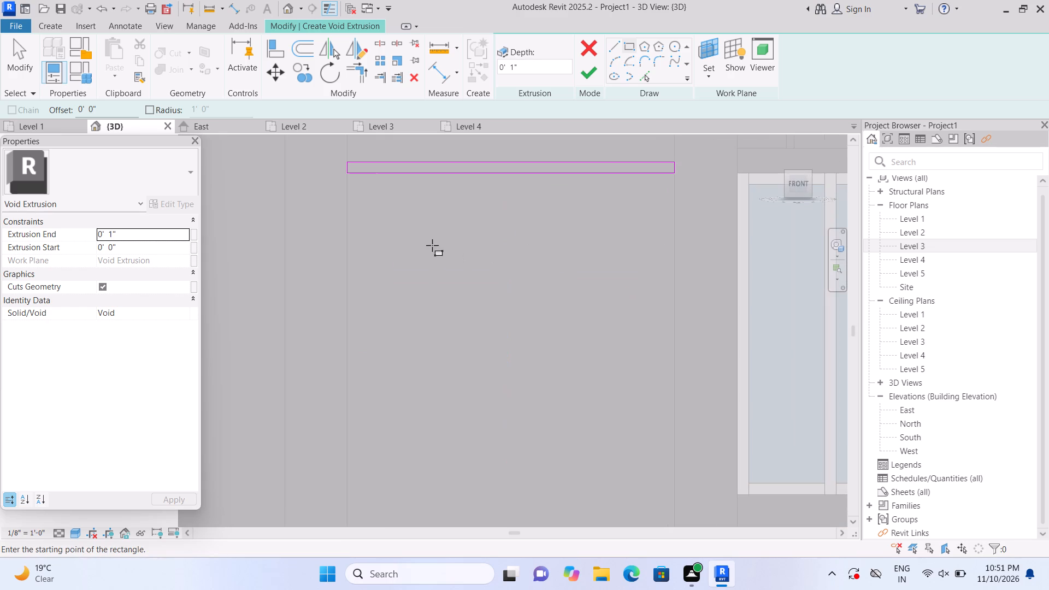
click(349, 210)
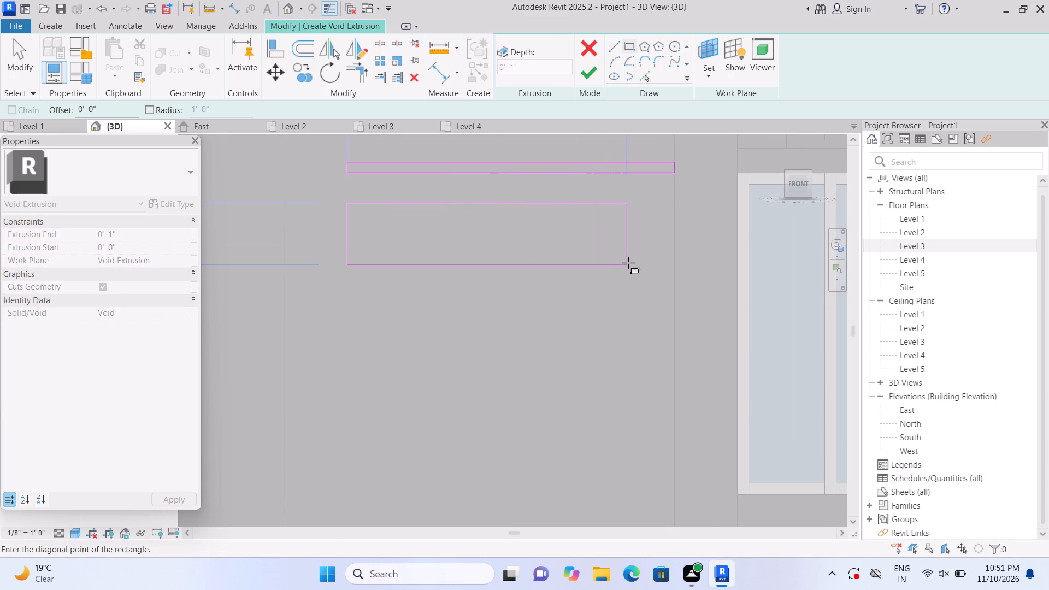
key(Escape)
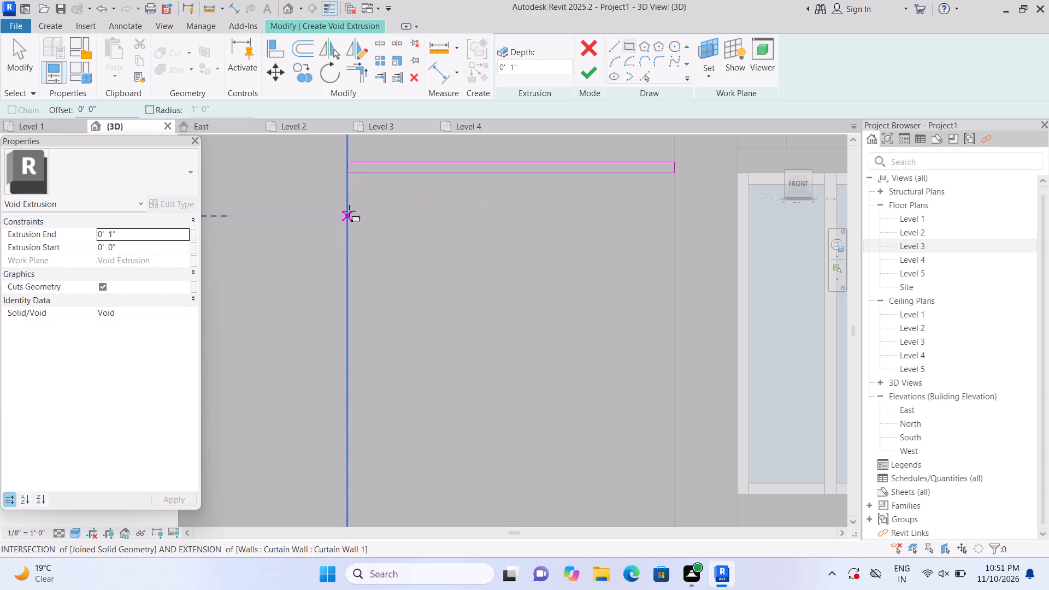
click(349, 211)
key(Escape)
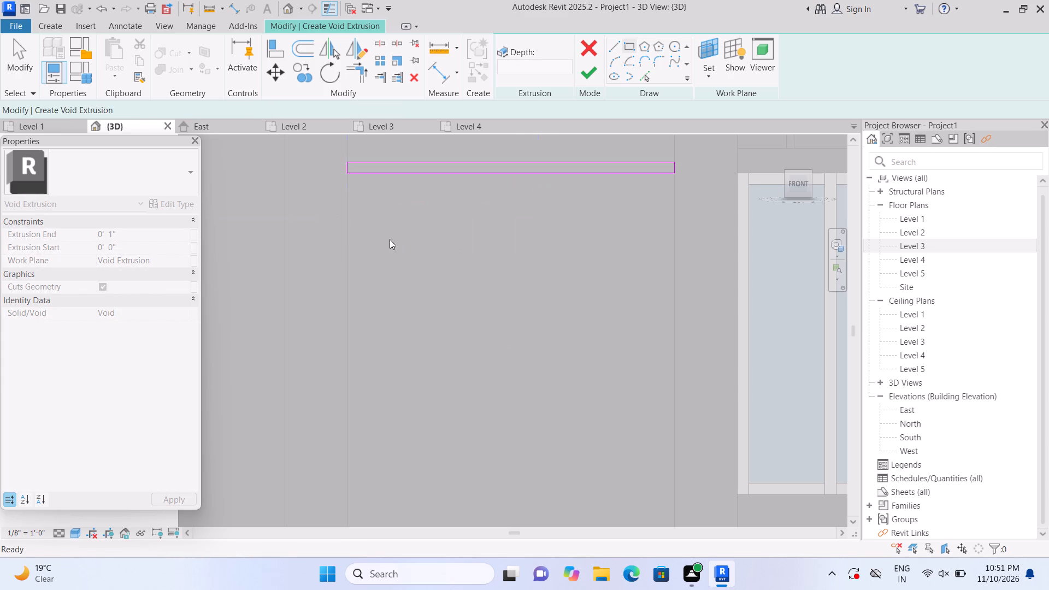
Sketch a thin full-width rectangle a short gap below the last one, slightly below the level of the adjacent lower window's top edge.
click(347, 208)
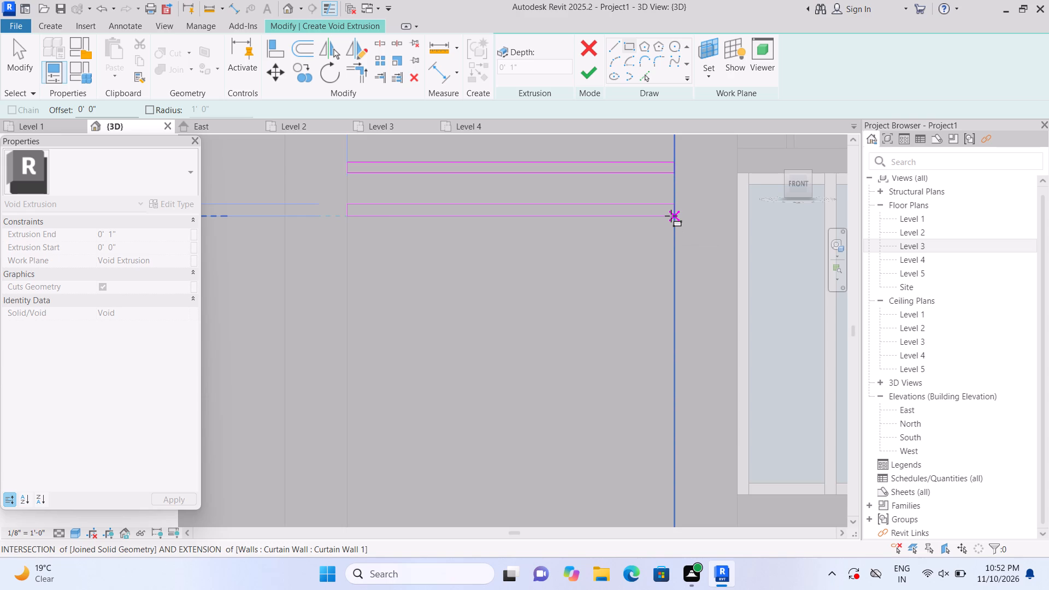
scroll(671, 216, up, 2)
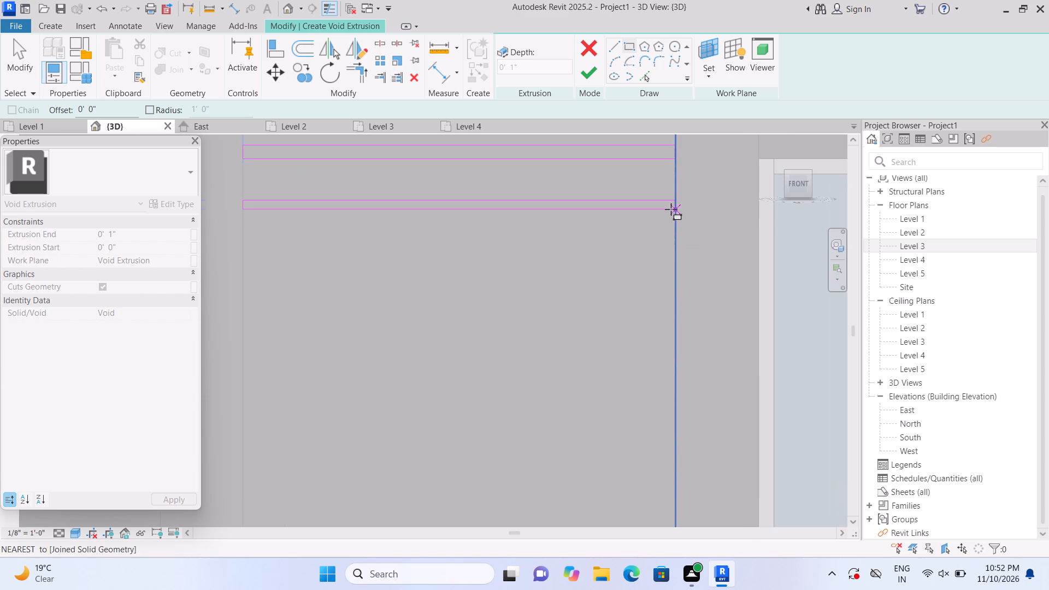
click(671, 209)
scroll(673, 209, down, 4)
key(Escape)
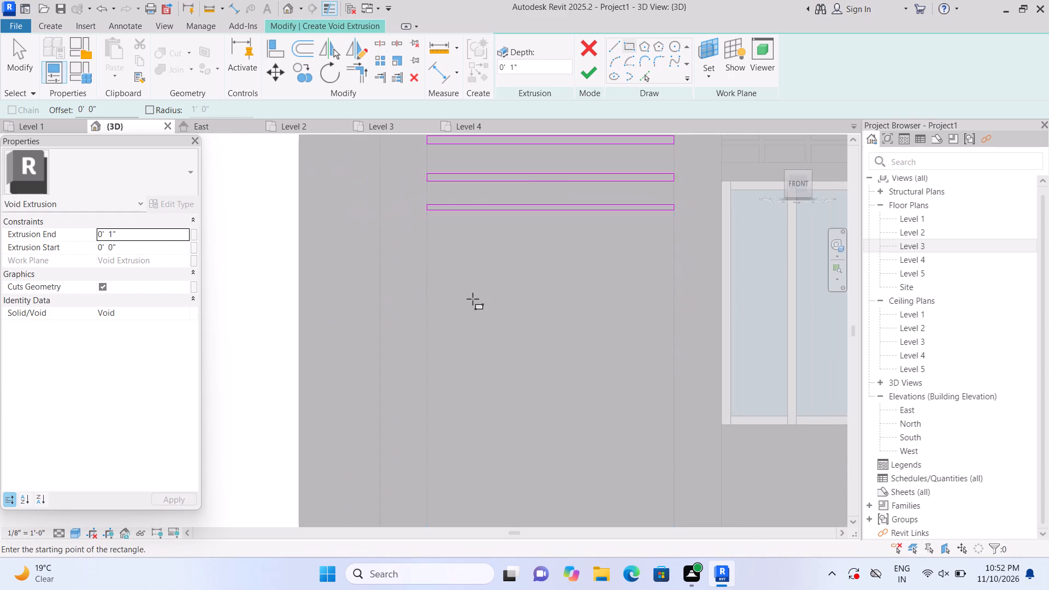
Sketch two more thin full-width rectangles down the panel at similar spacing, beside the upper part of the lower window.
scroll(473, 299, up, 2)
scroll(426, 261, up, 1)
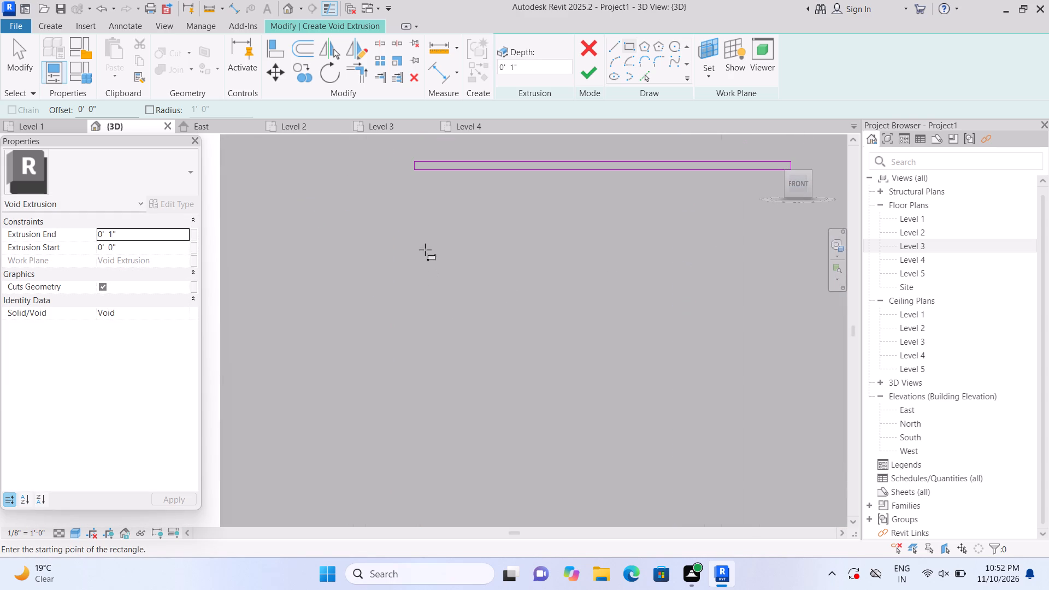
click(415, 209)
scroll(593, 265, down, 3)
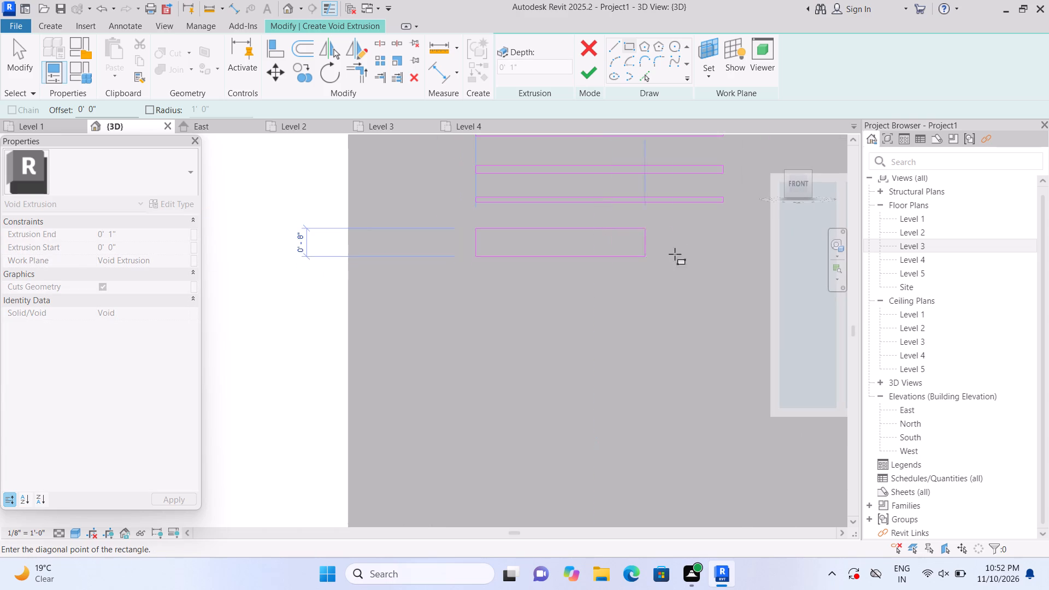
scroll(712, 253, up, 4)
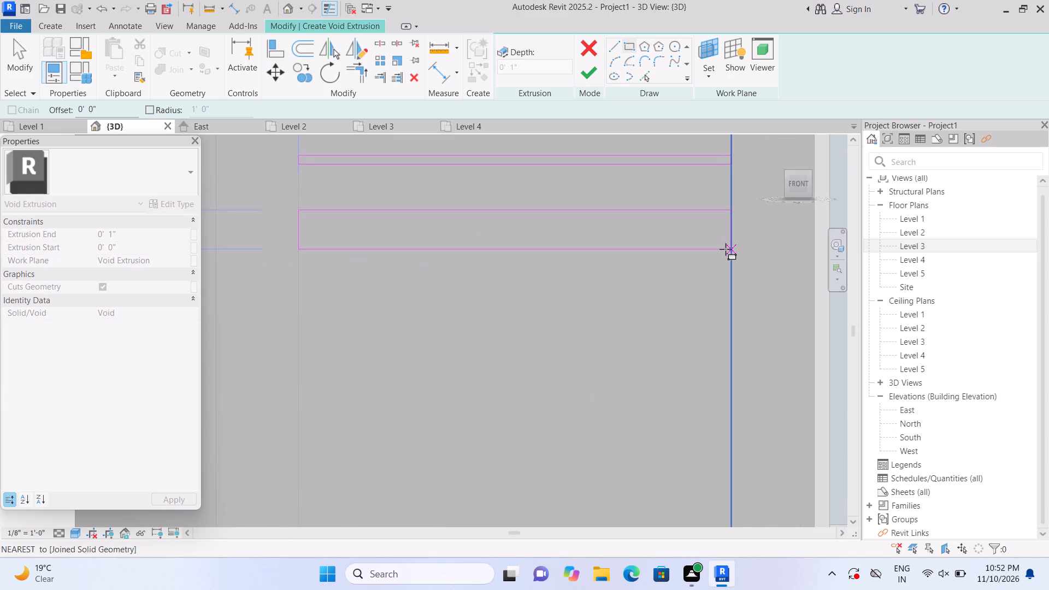
click(726, 219)
key(Escape)
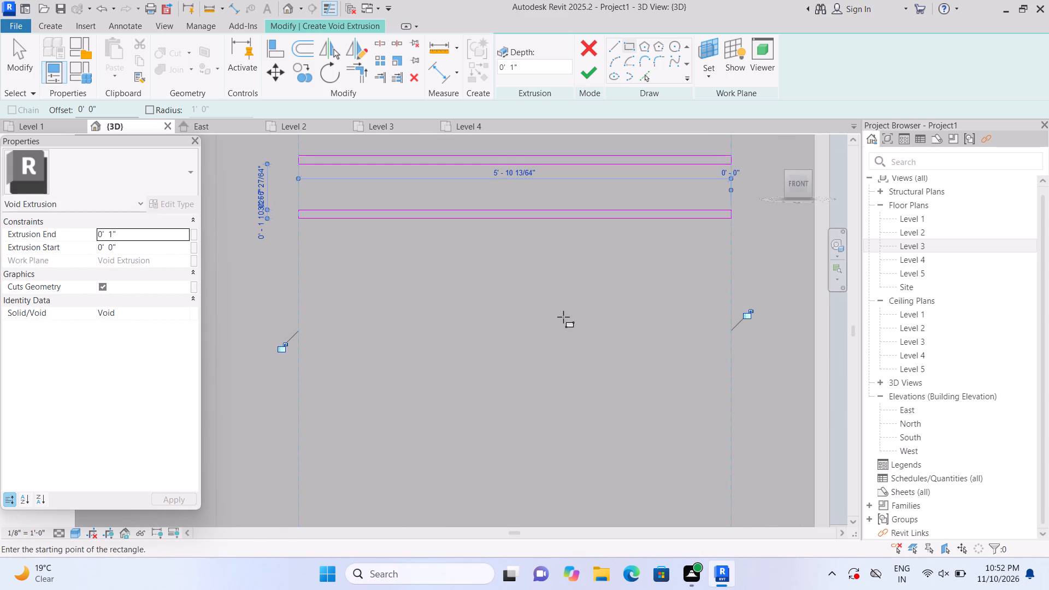
click(301, 259)
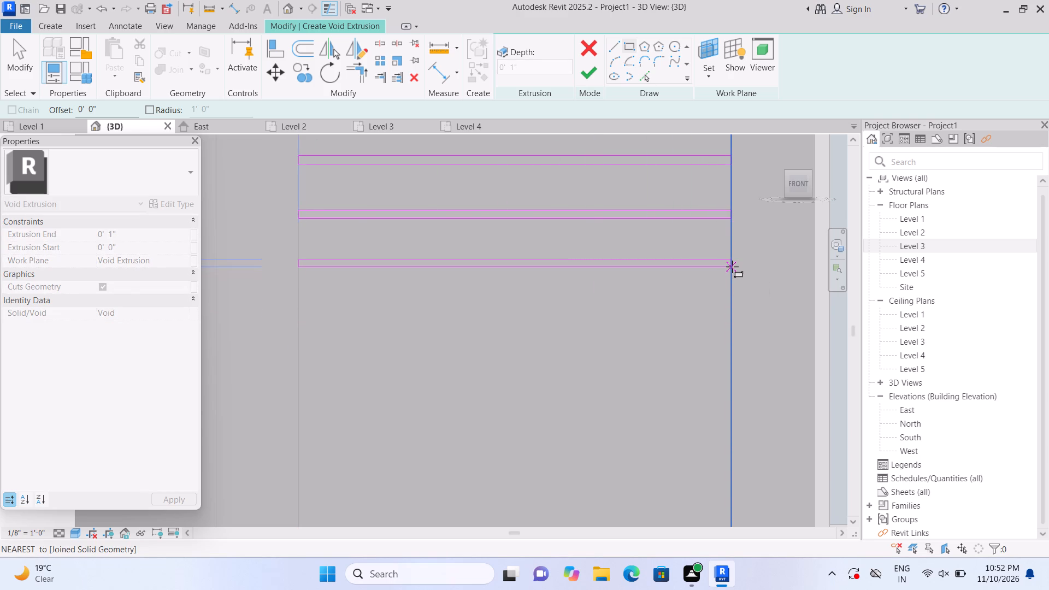
click(732, 267)
key(Escape)
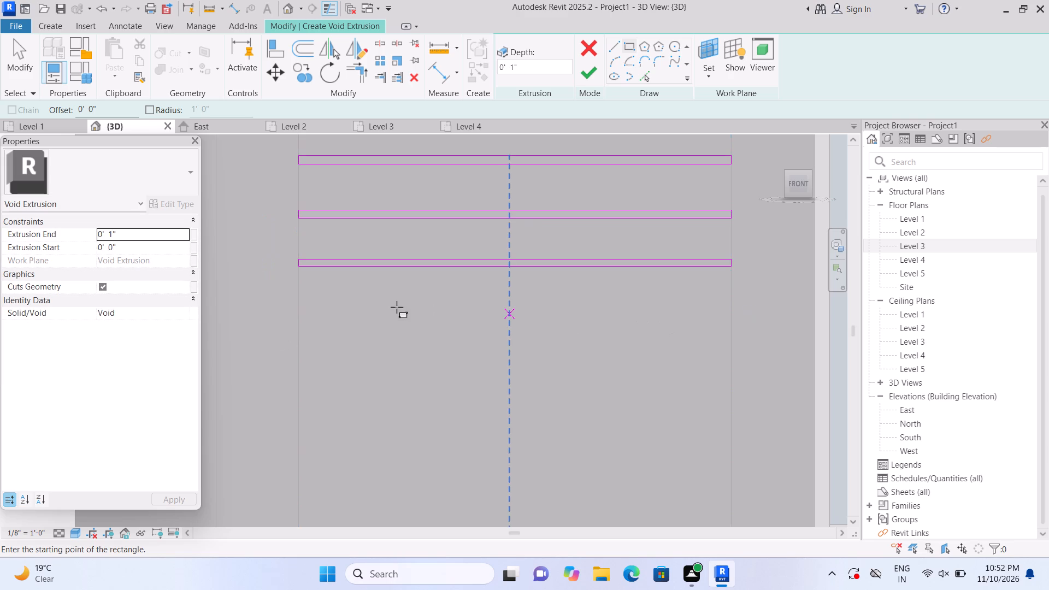
Sketch three more thin full-width rectangles at the same spacing, continuing down the panel beside the lower window.
click(300, 306)
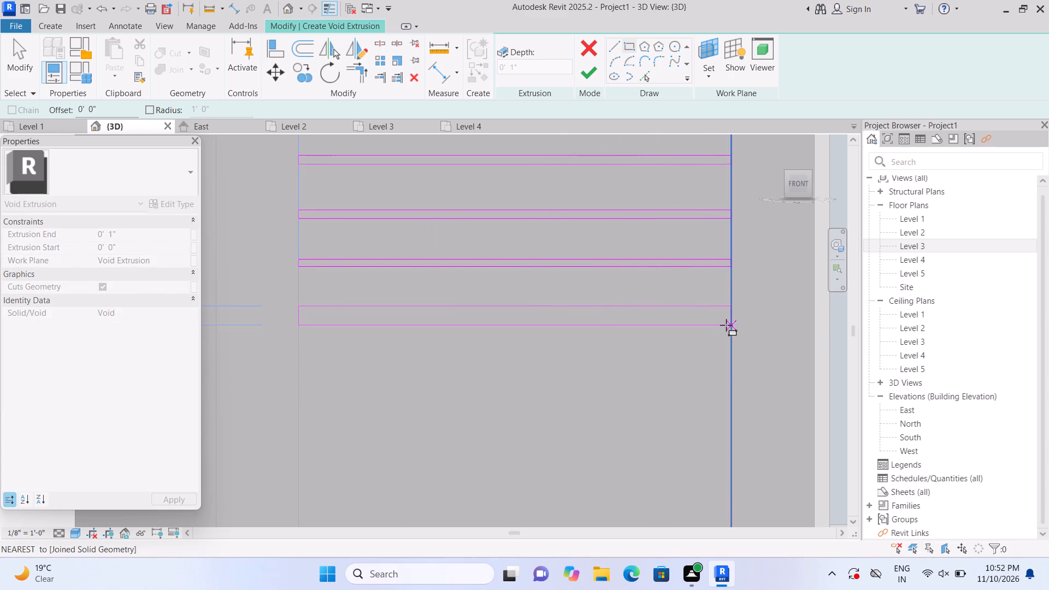
click(727, 314)
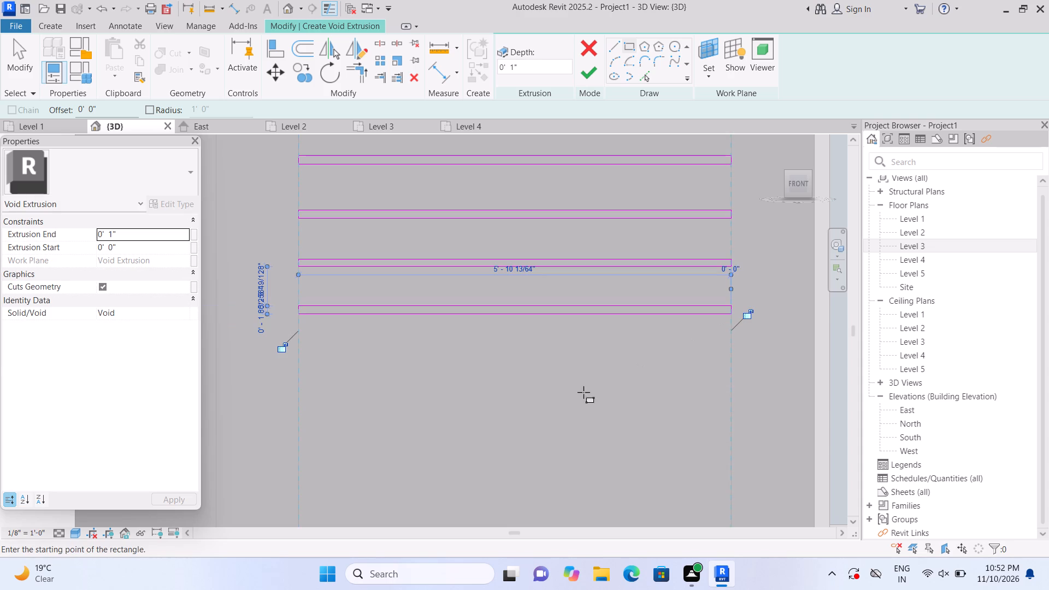
key(Escape)
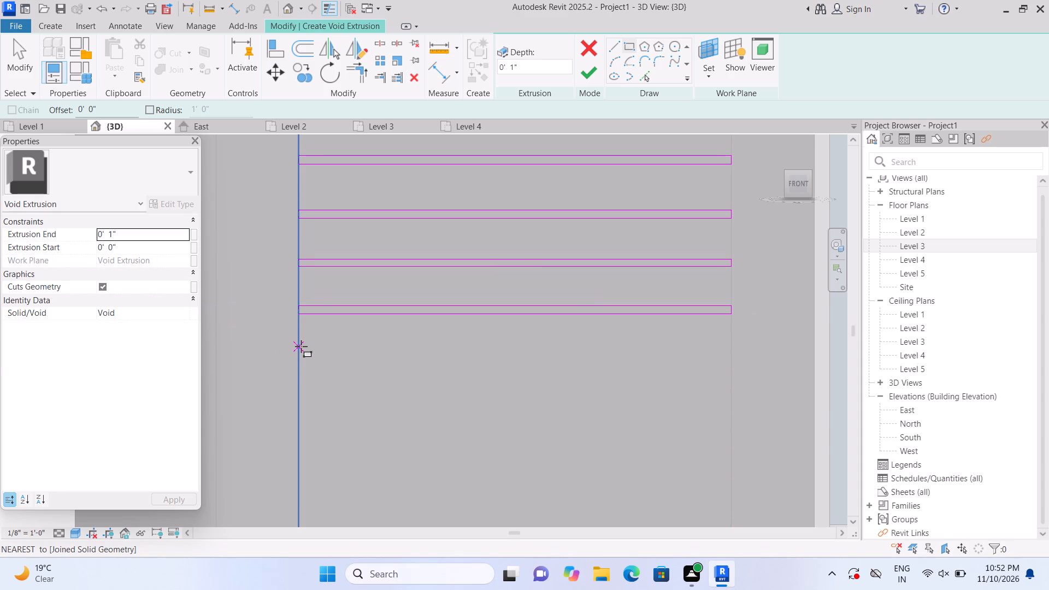
click(301, 349)
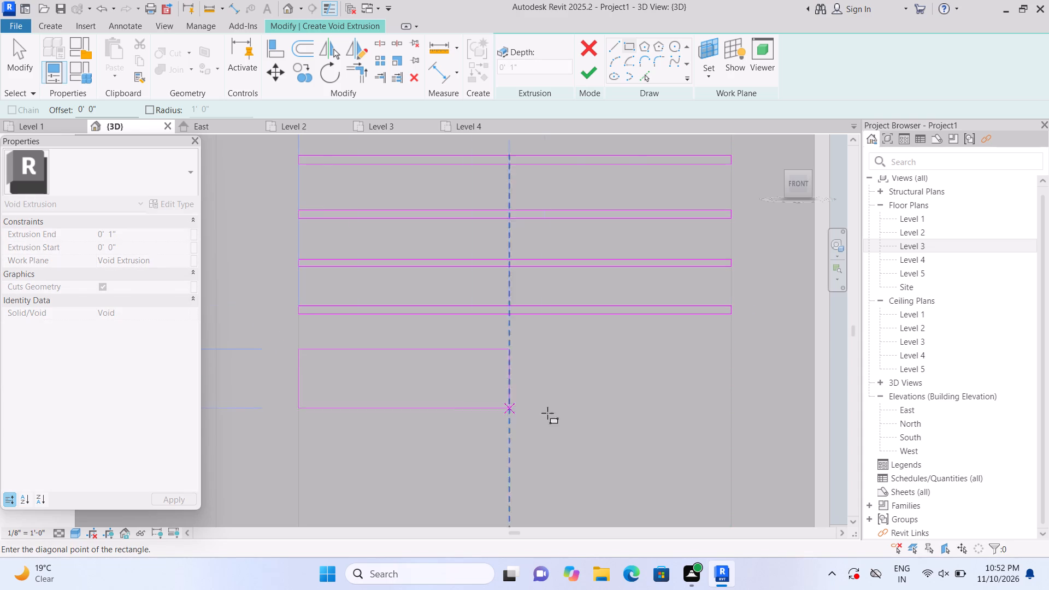
click(729, 358)
key(Escape)
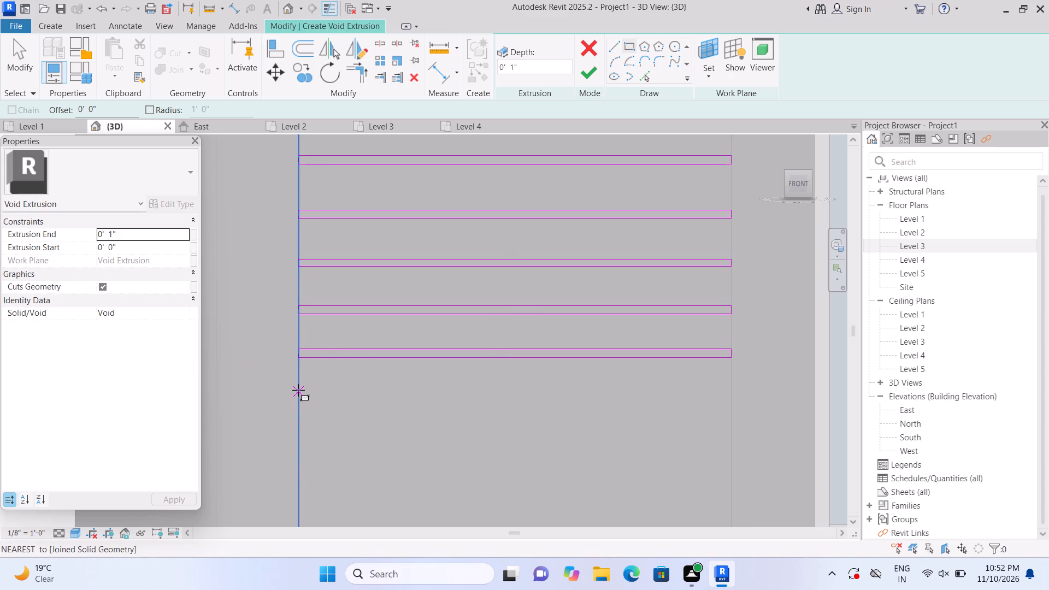
click(298, 390)
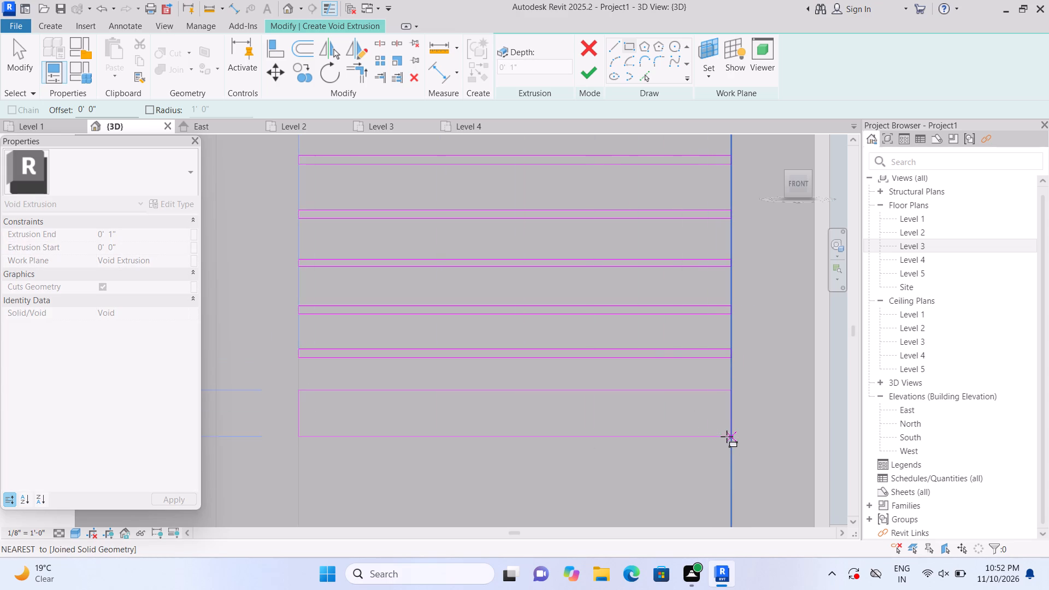
click(727, 399)
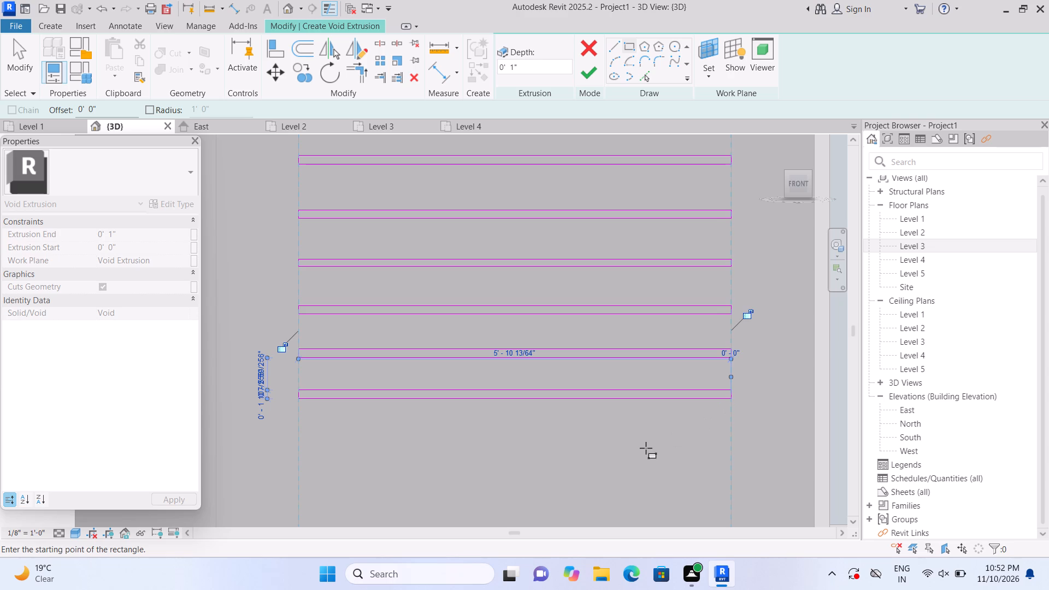
key(Escape)
Sketch three more thin full-width rectangles at similar spacing down the panel, the third about level with the adjacent lower window's bottom edge.
middle_drag(556, 436, 534, 238)
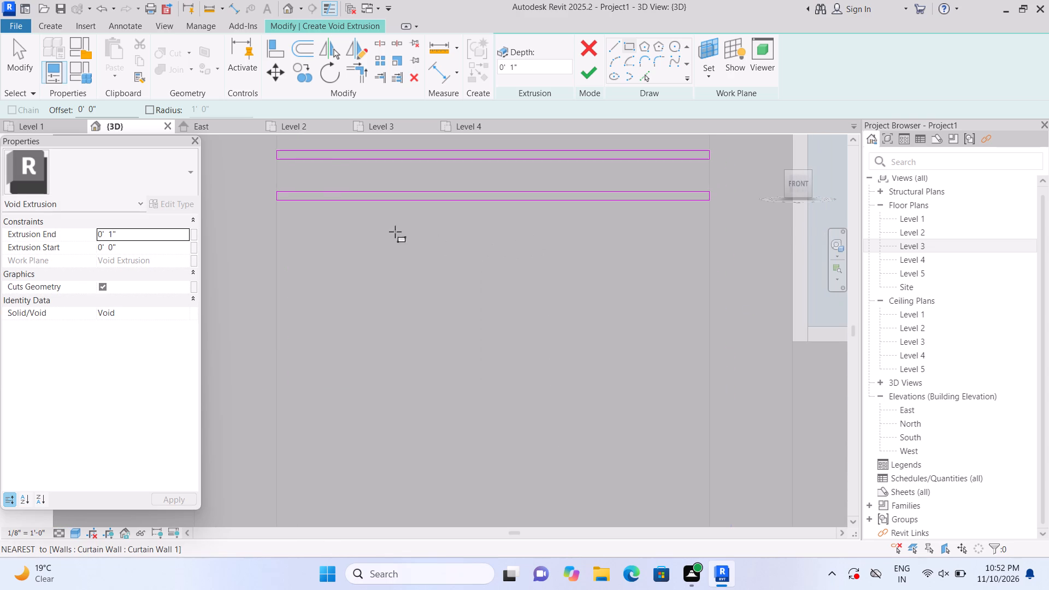
click(277, 237)
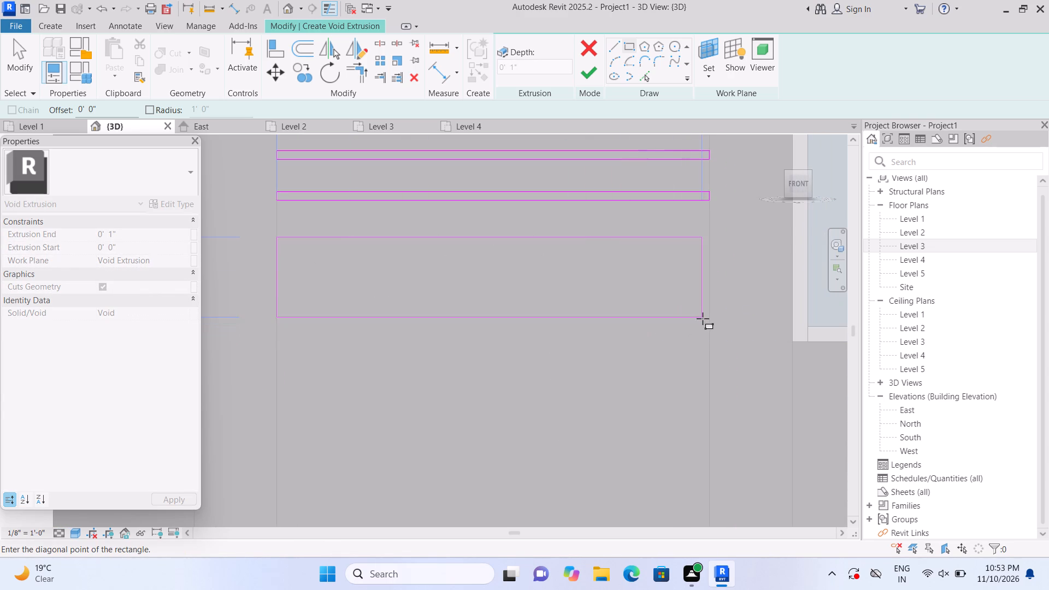
click(705, 249)
scroll(693, 269, down, 2)
middle_drag(509, 366, 484, 268)
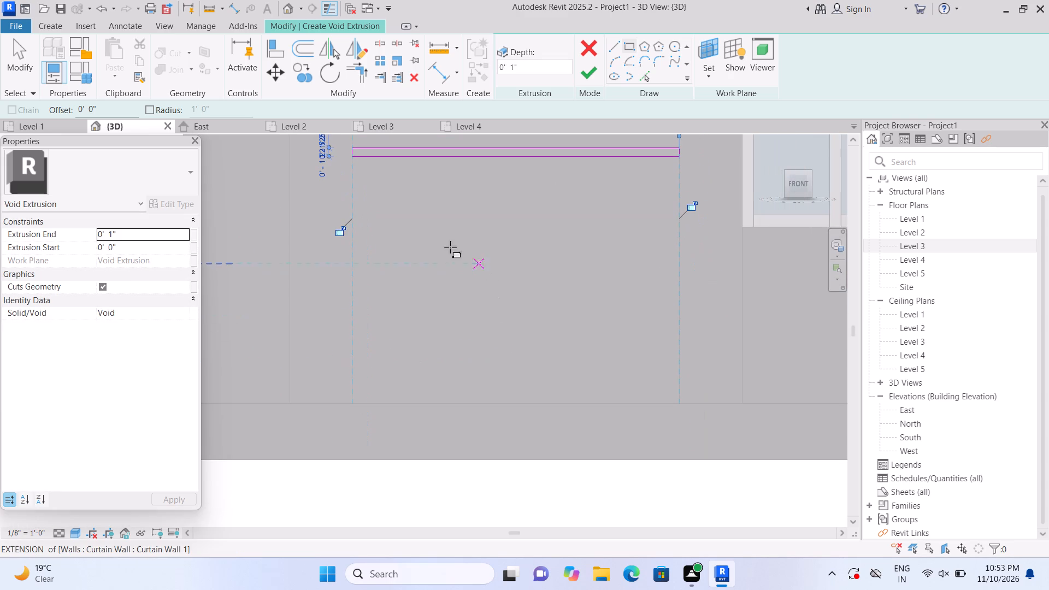
scroll(386, 167, up, 1)
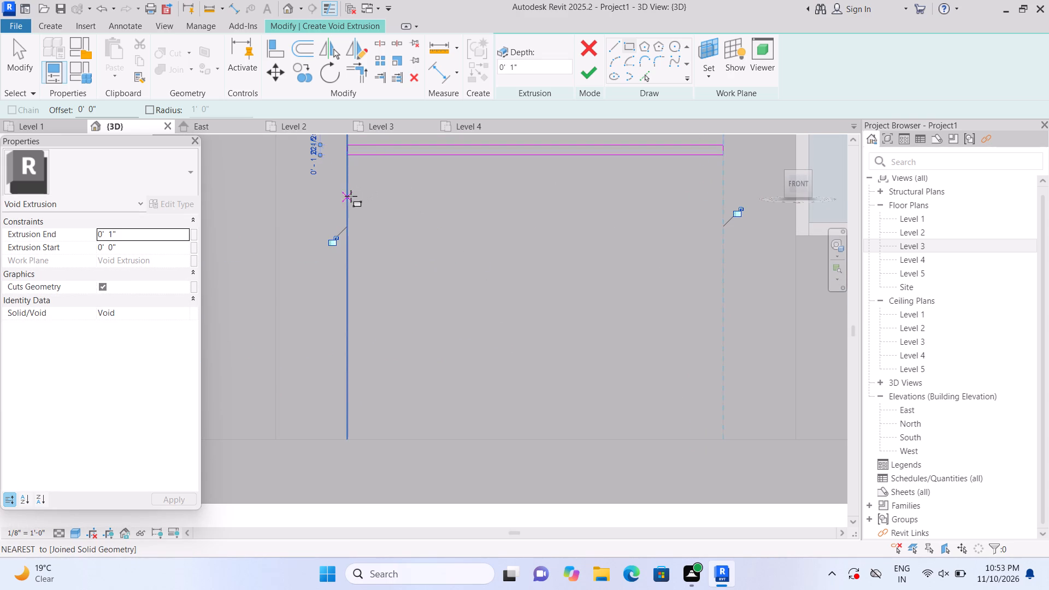
click(349, 191)
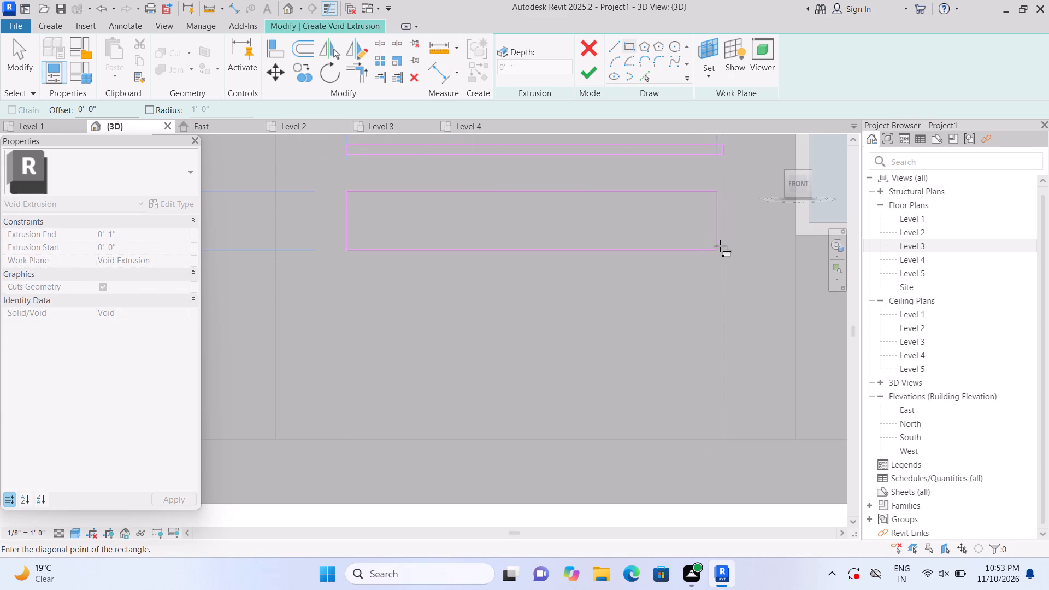
click(720, 200)
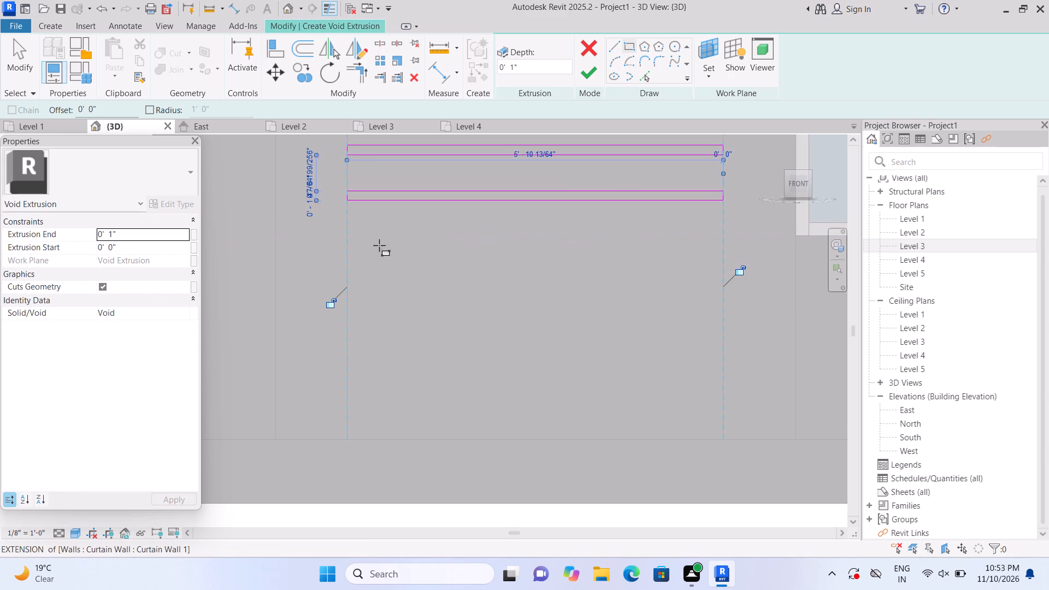
click(351, 235)
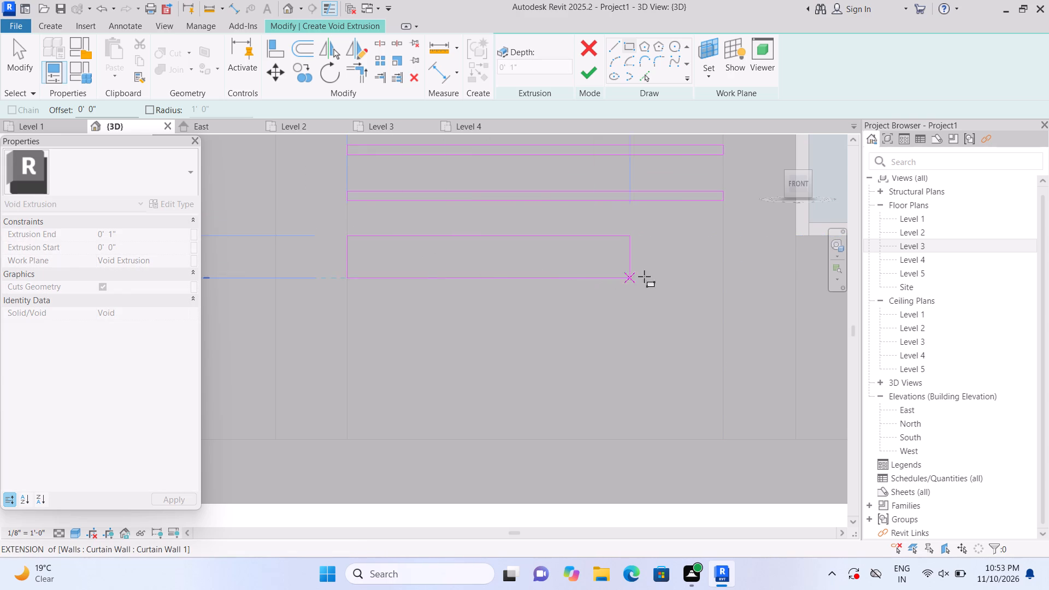
click(724, 244)
key(Escape)
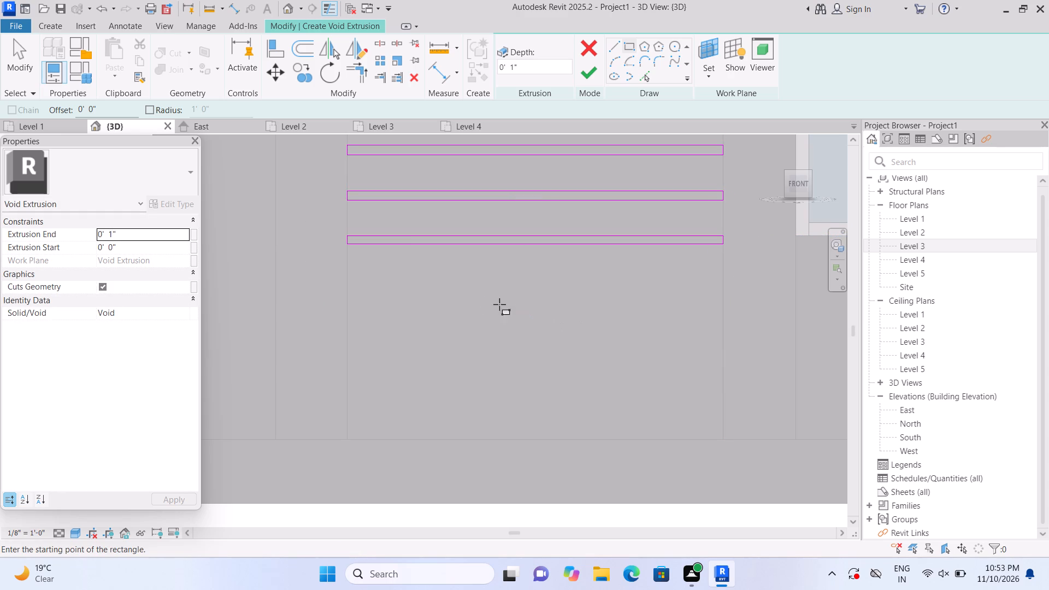
Sketch four more thin full-width rectangles at the same spacing below the lower window's level, ending just above the panel's base.
click(349, 282)
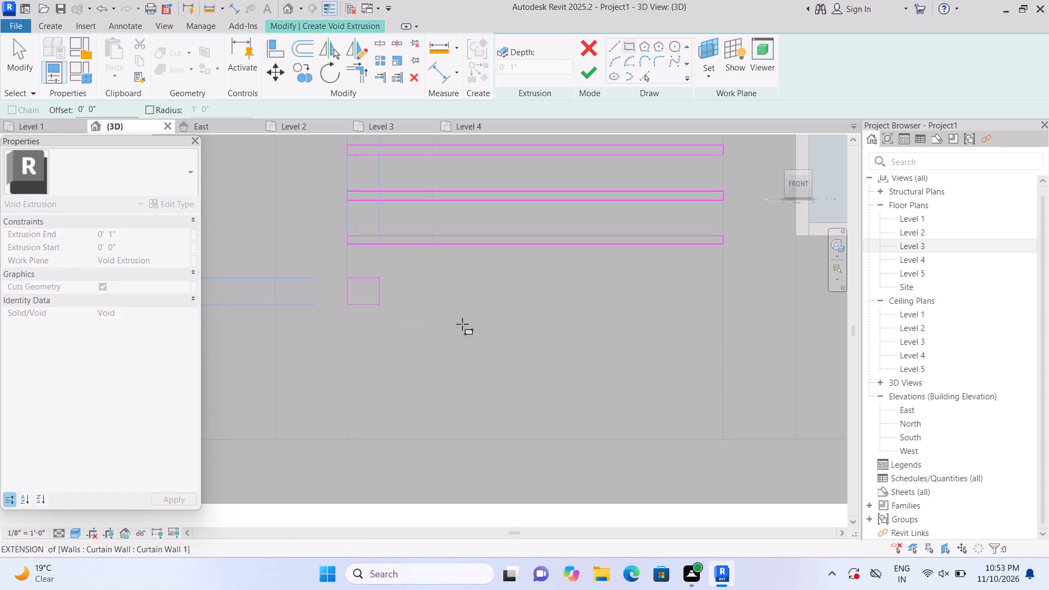
click(718, 284)
key(Escape)
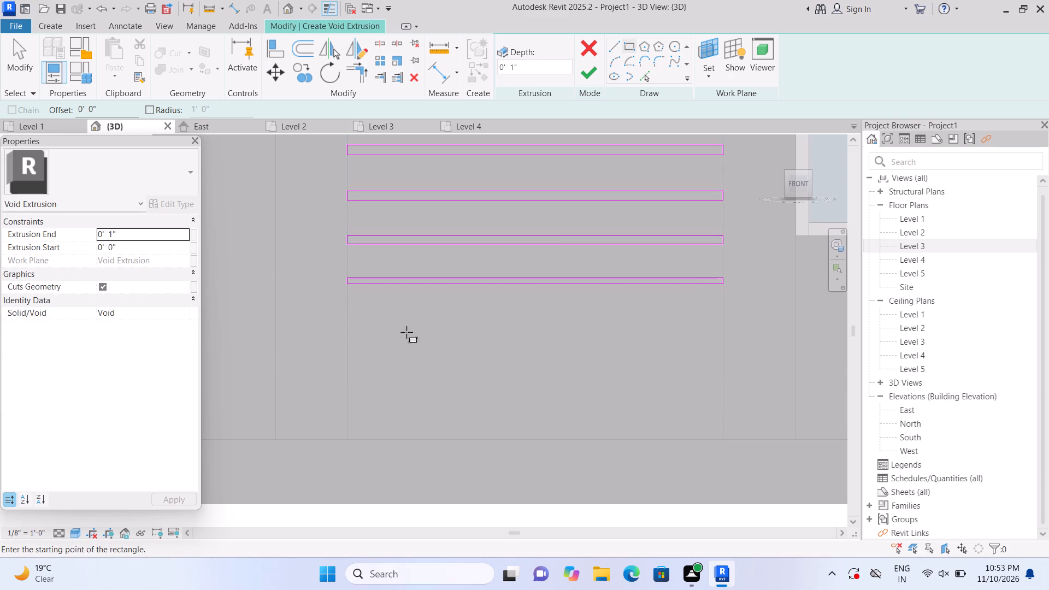
click(350, 319)
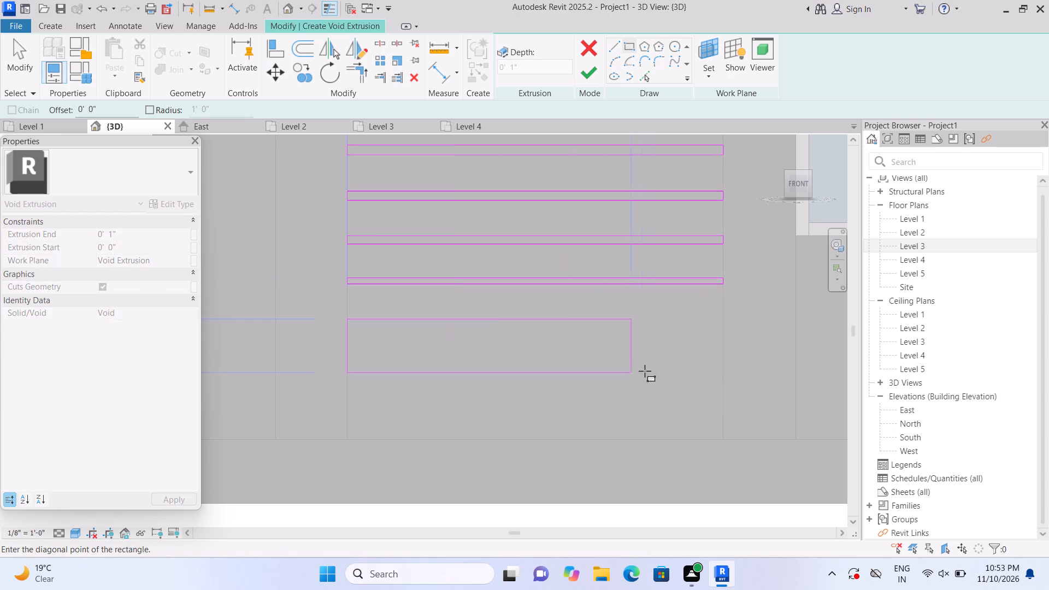
click(721, 326)
key(Escape)
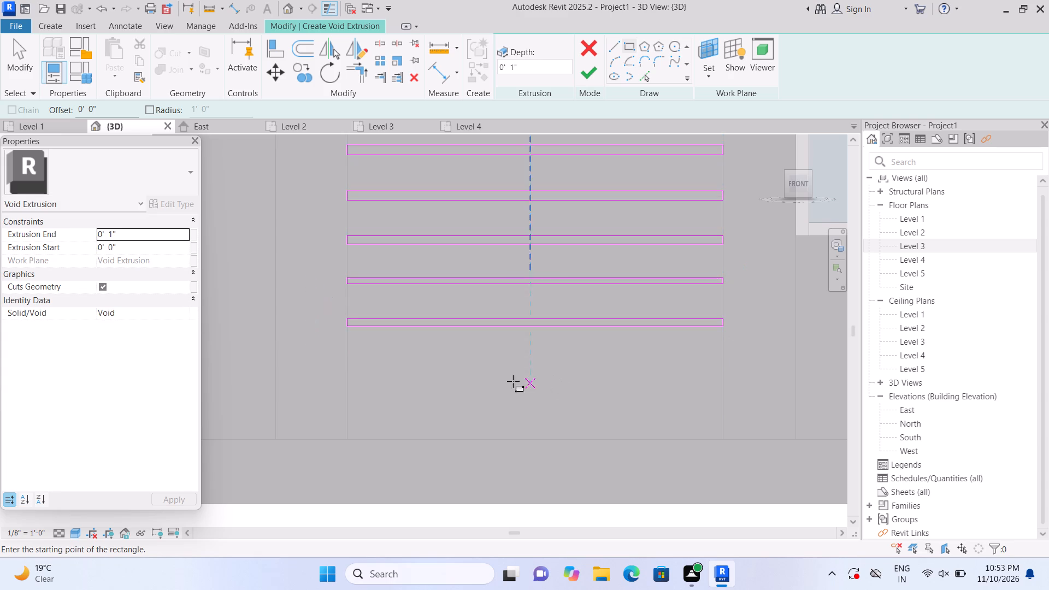
click(348, 360)
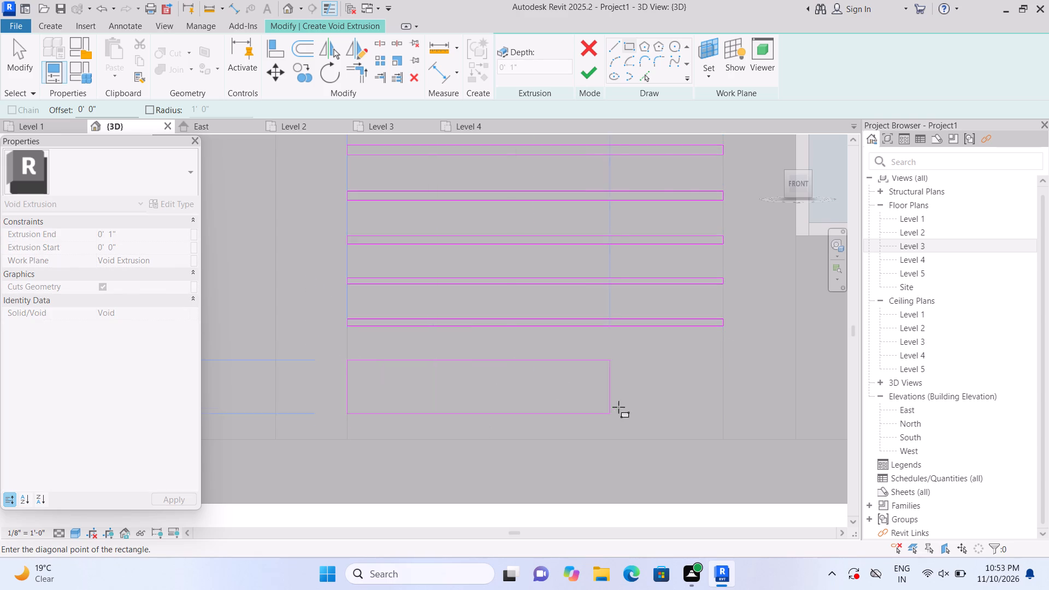
click(720, 367)
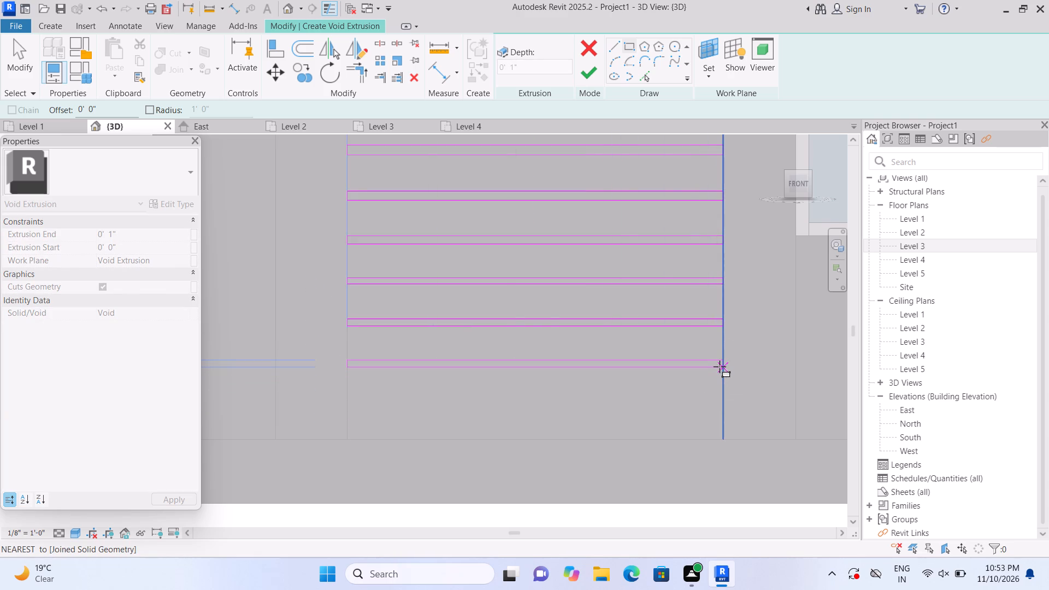
key(Escape)
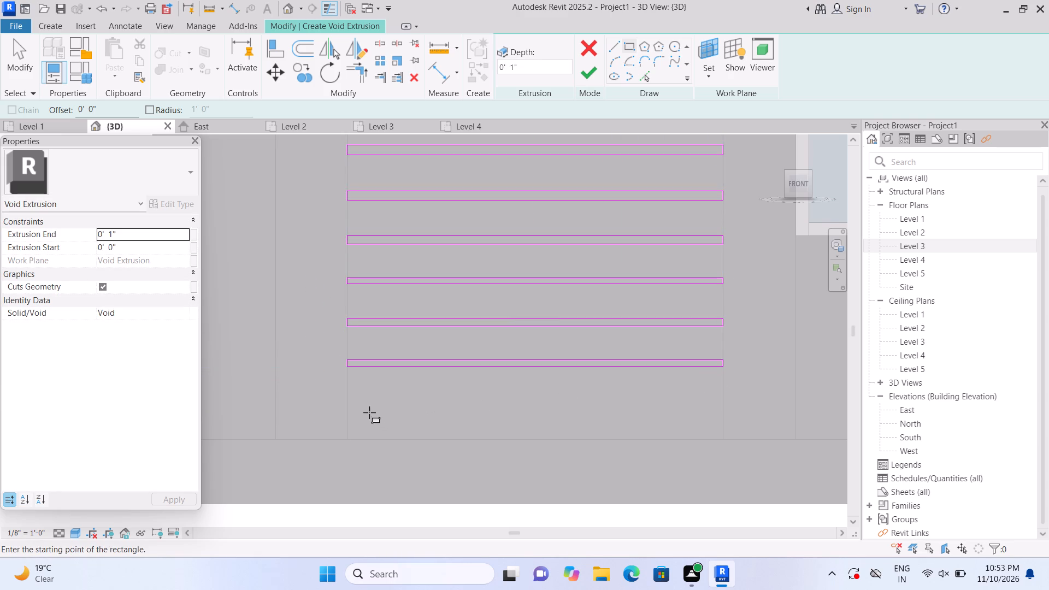
click(347, 400)
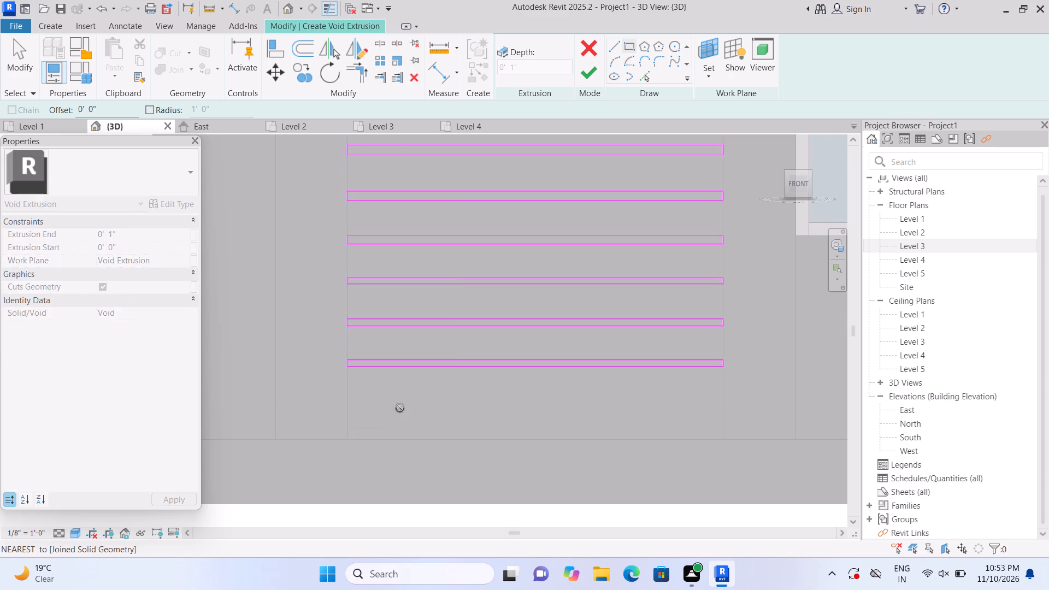
click(720, 408)
key(Escape)
Finish the groove sketch as a void extrusion with a depth of 1" and deselect it.
scroll(703, 413, down, 2)
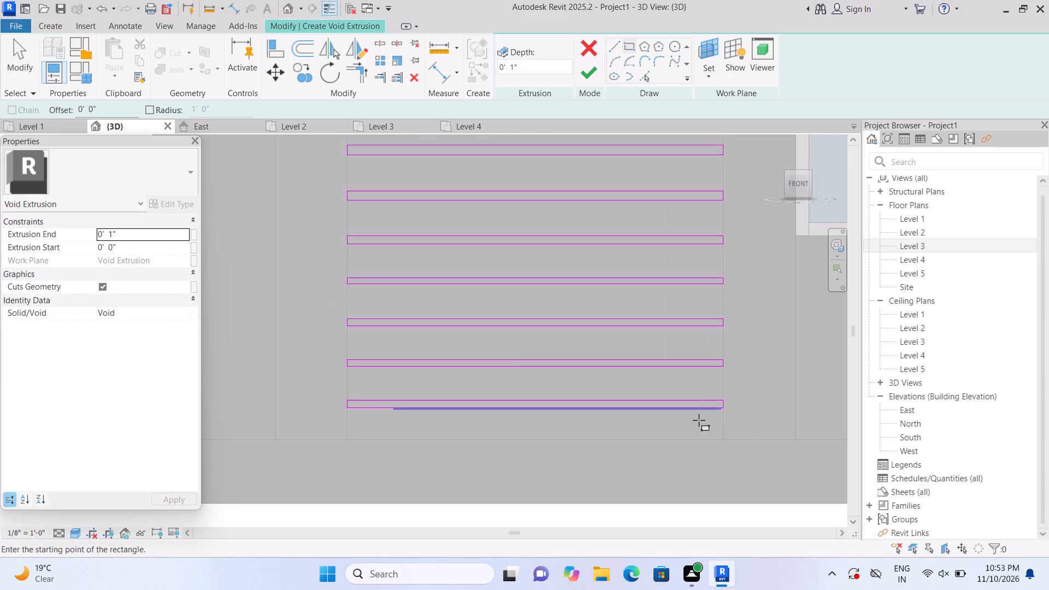
scroll(699, 420, down, 11)
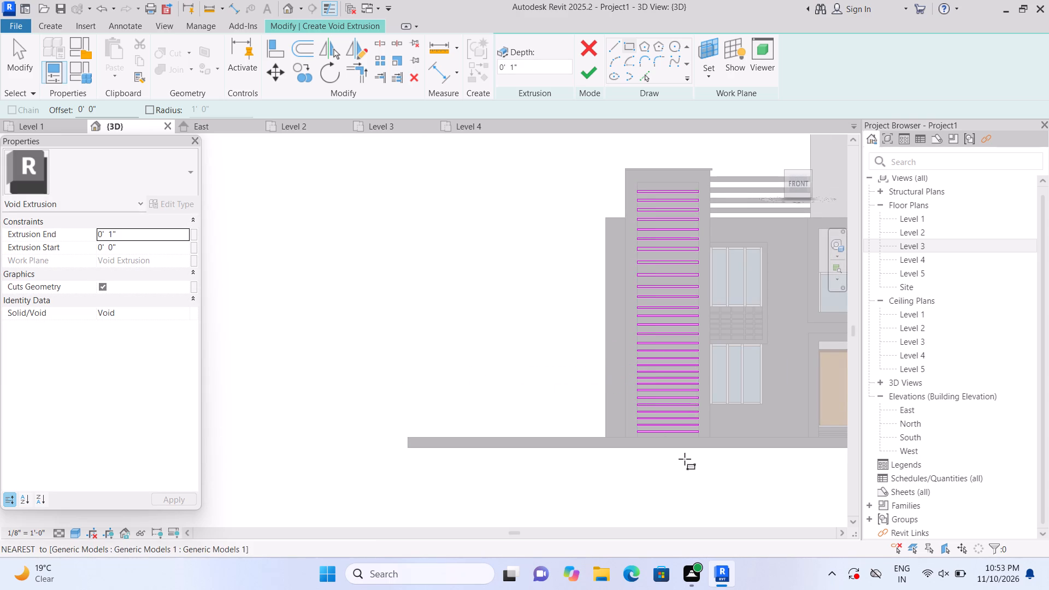
middle_drag(680, 472, 484, 500)
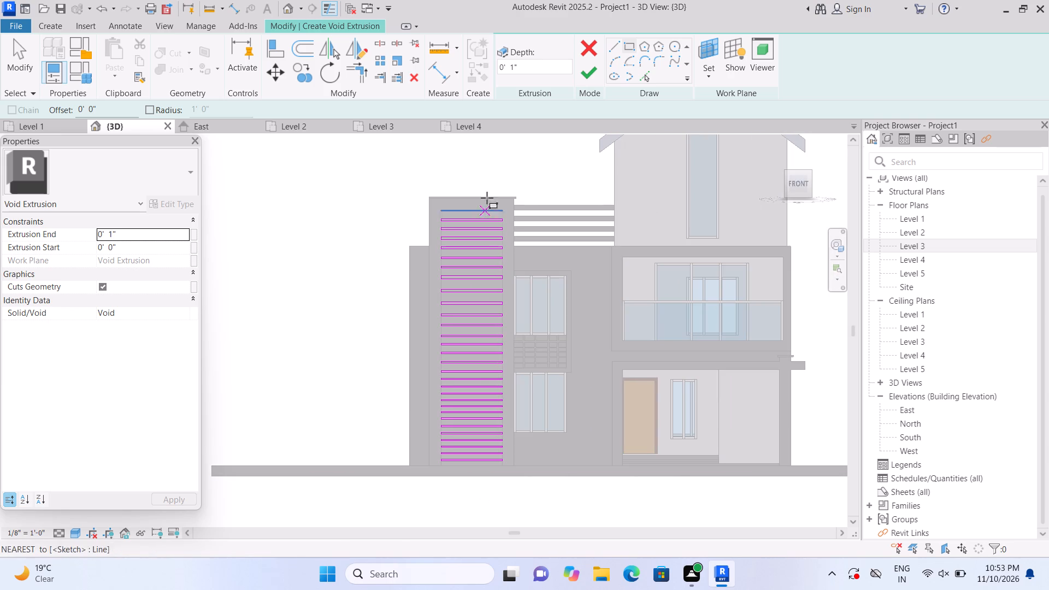
click(589, 76)
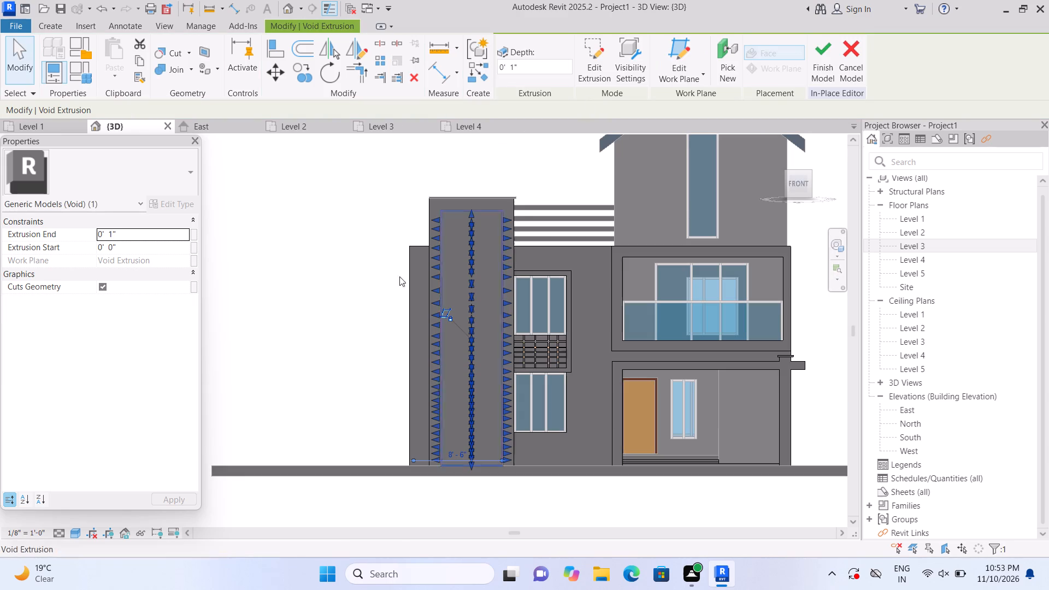
click(312, 305)
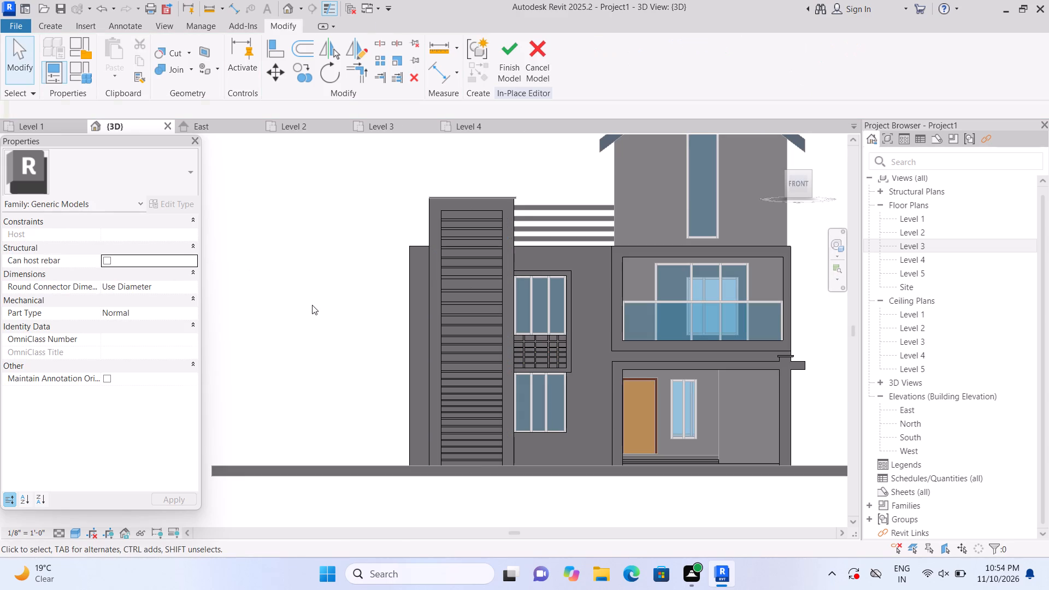
Examine the grooved tower panel and the house front in an isometric view, up close and as a whole.
scroll(461, 267, down, 1)
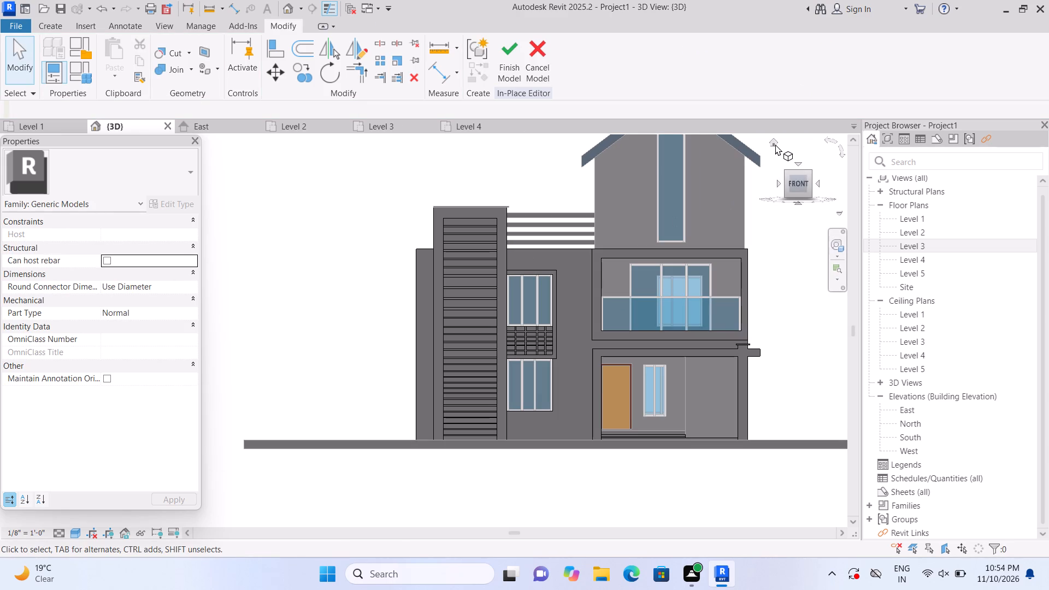
click(775, 143)
scroll(332, 450, up, 2)
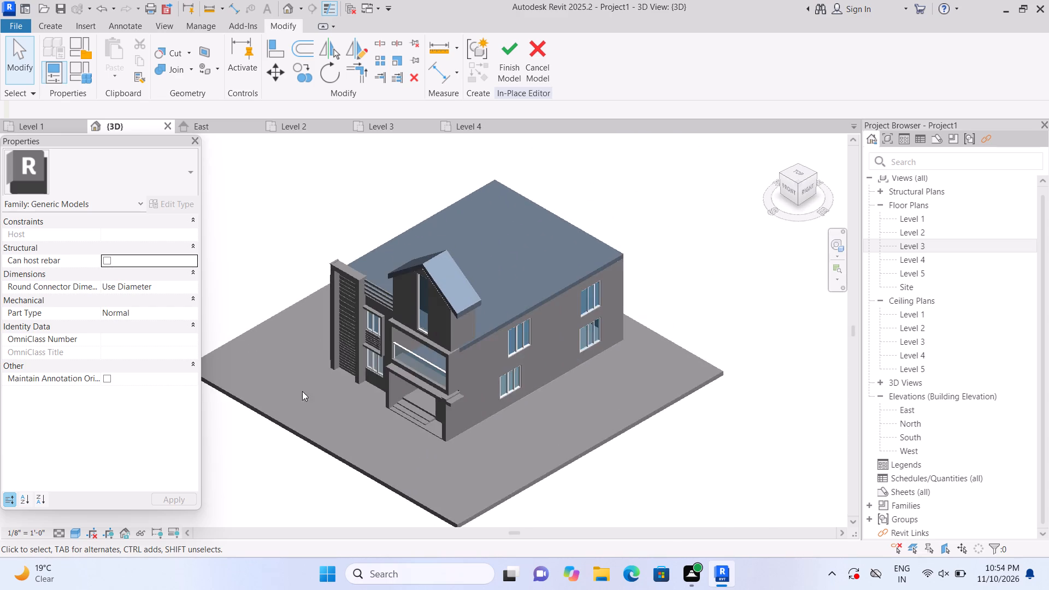
scroll(300, 387, up, 7)
scroll(319, 274, up, 1)
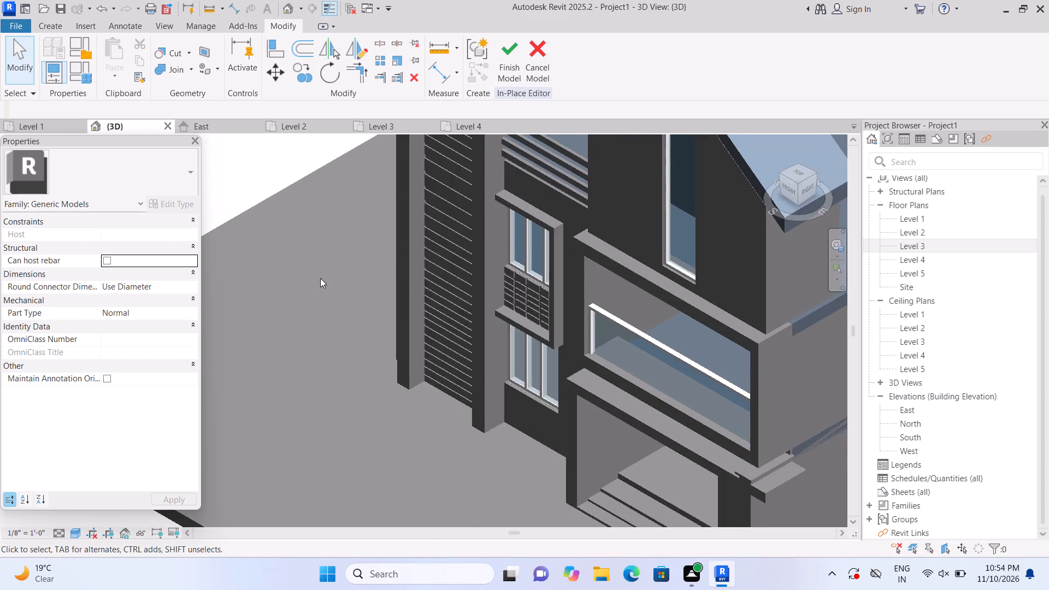
middle_drag(269, 395, 247, 434)
scroll(395, 390, up, 3)
scroll(302, 392, down, 3)
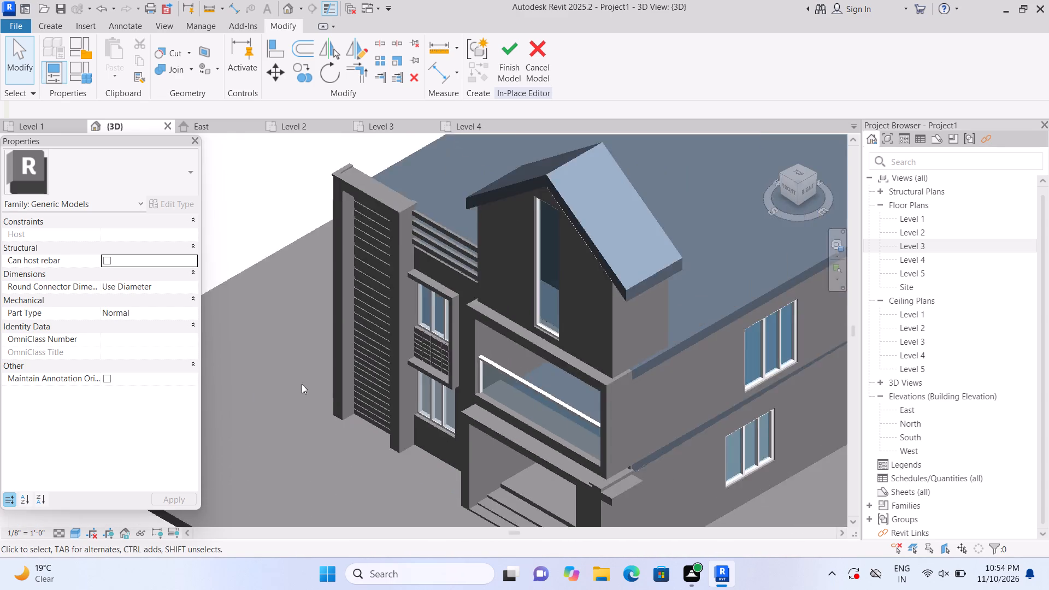
scroll(302, 384, down, 9)
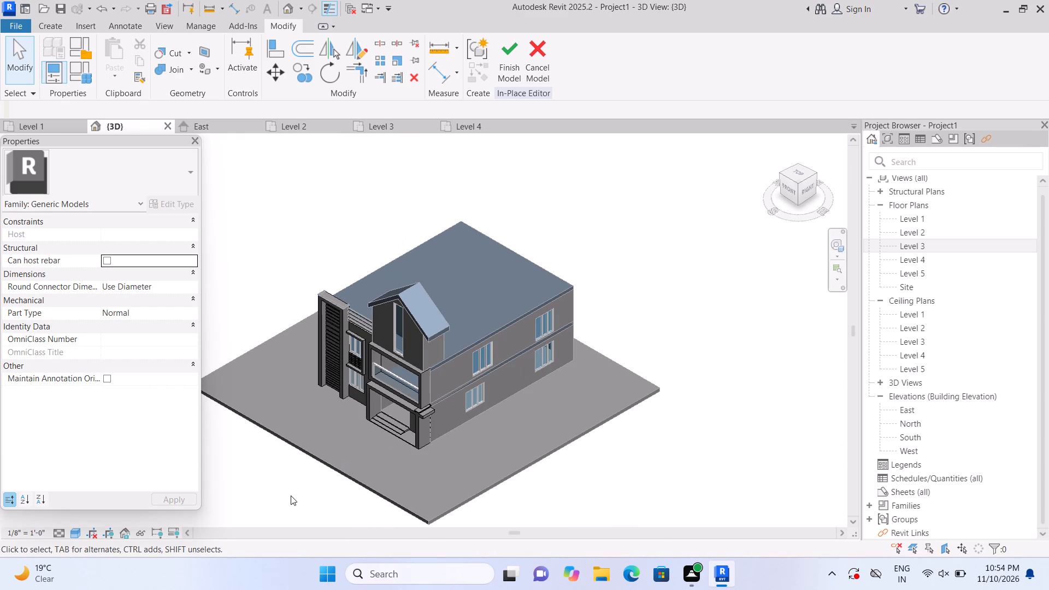
scroll(464, 452, up, 2)
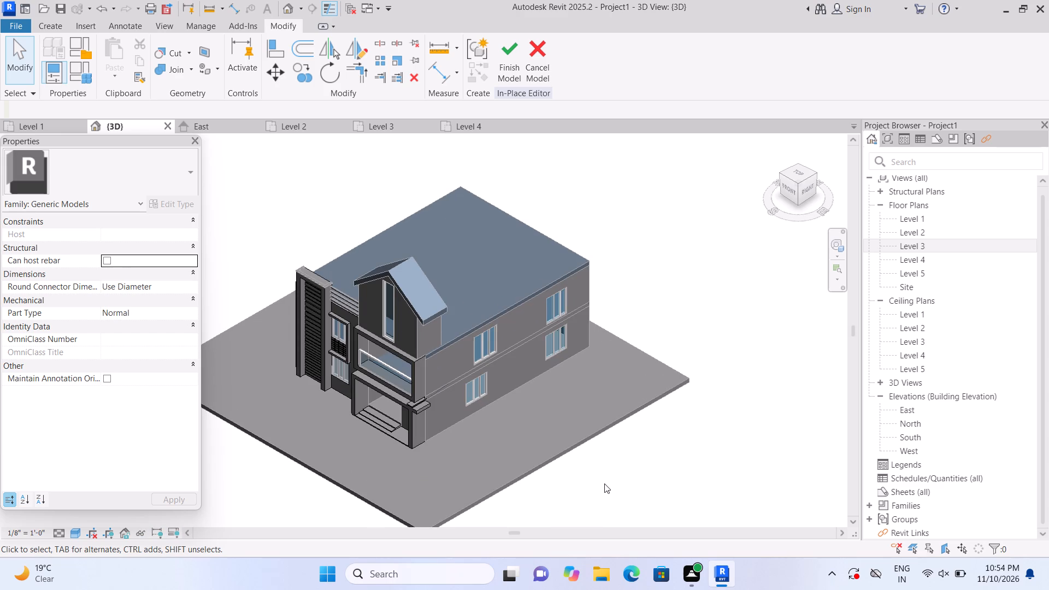
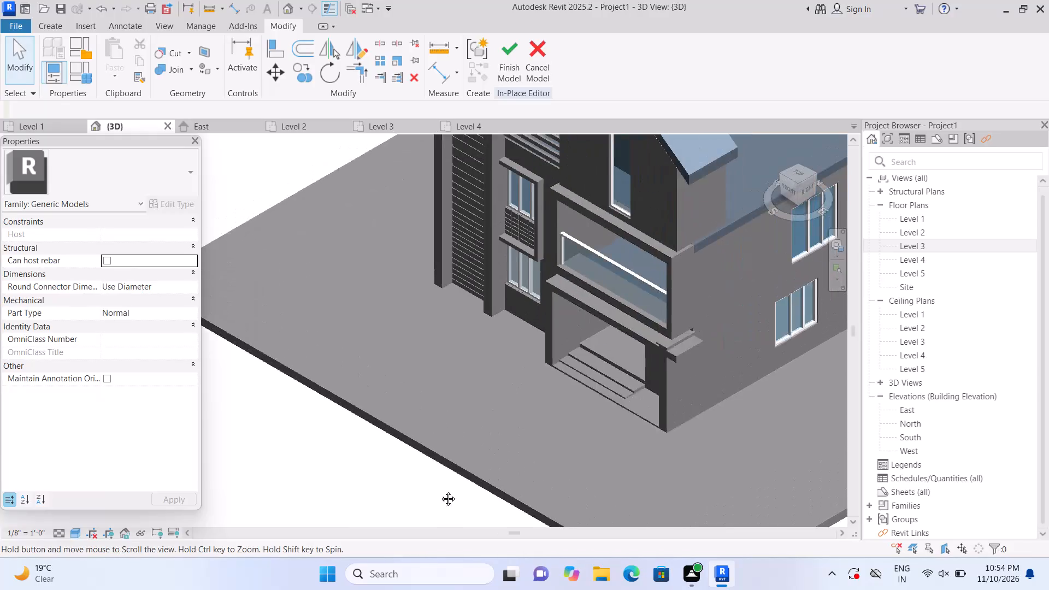
Examine the house model from the front, back and side, including the grooved tower panel.
scroll(433, 534, up, 1)
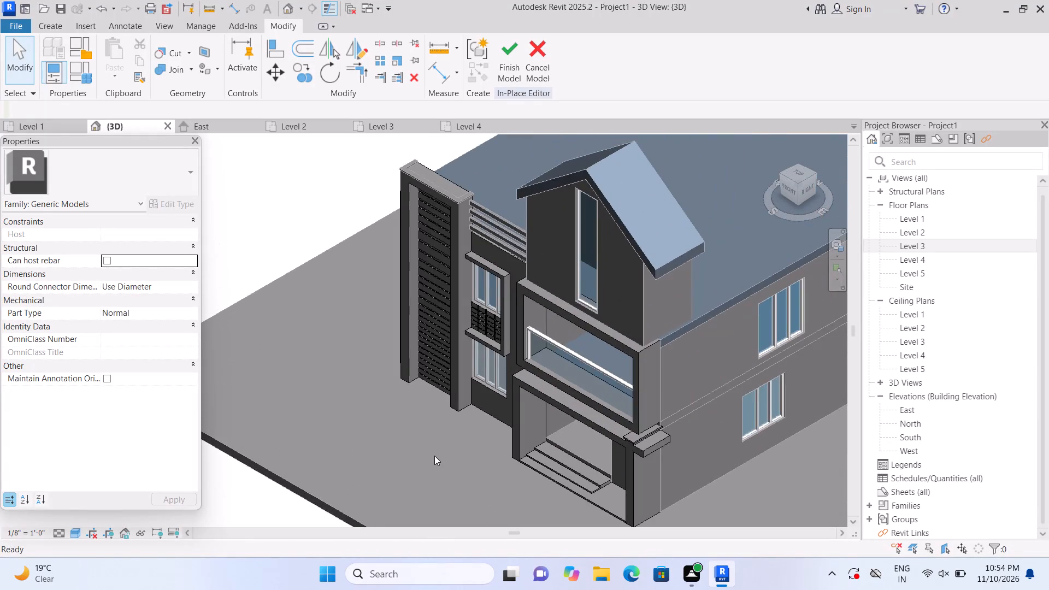
scroll(434, 456, up, 2)
middle_drag(394, 489, 299, 552)
scroll(308, 513, up, 2)
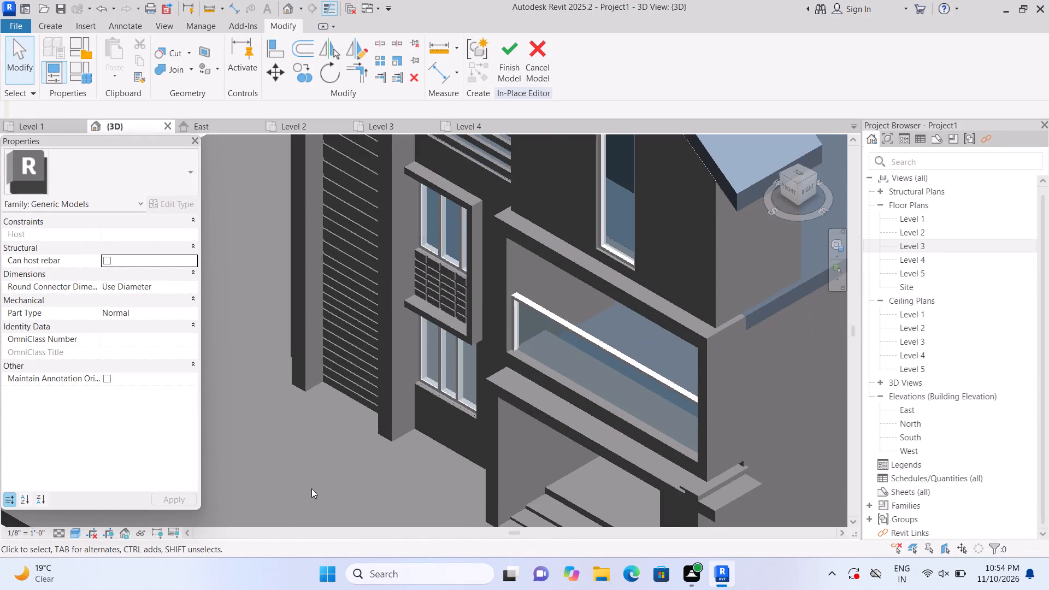
scroll(314, 483, down, 9)
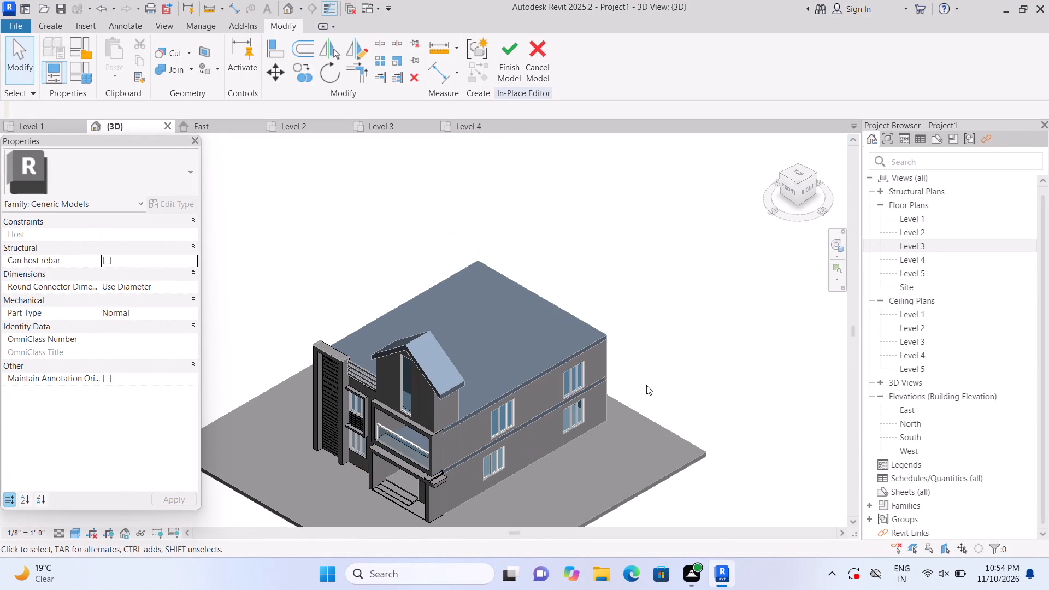
shift+middle_drag(681, 379, 400, 335)
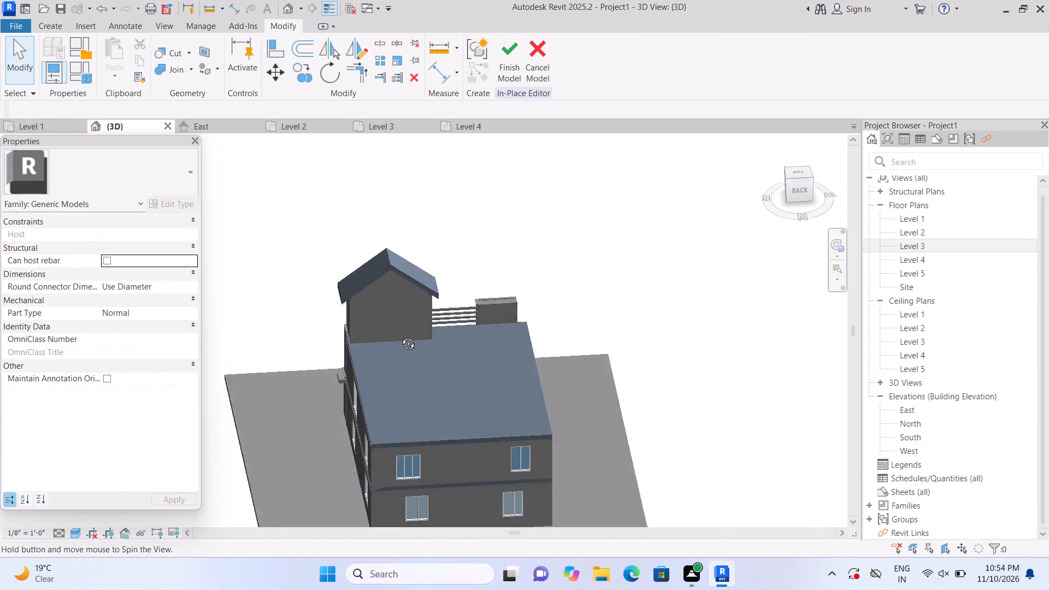
shift+middle_drag(400, 335, 775, 307)
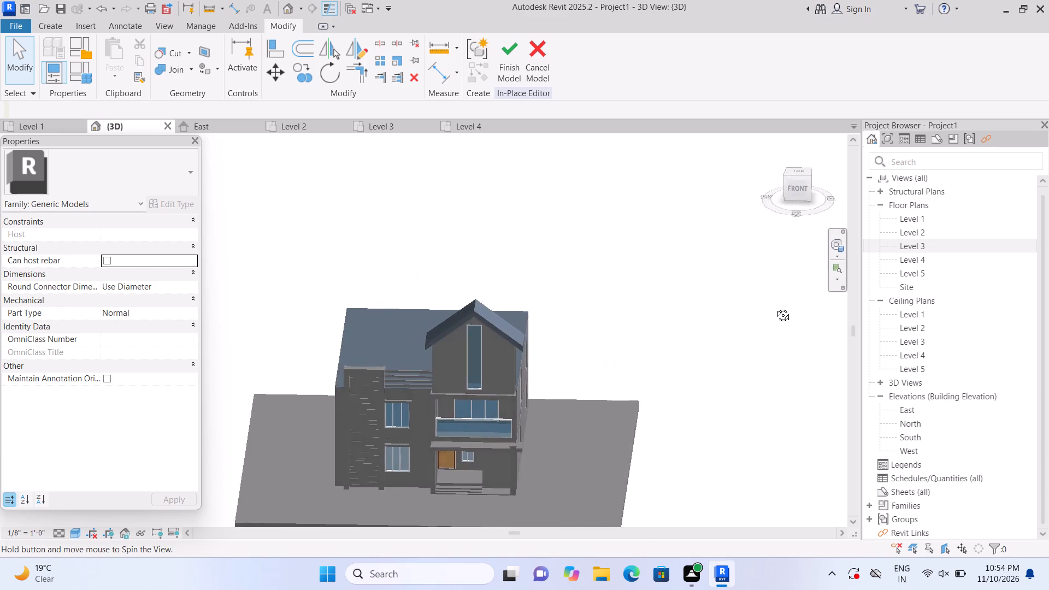
shift+middle_drag(775, 307, 892, 284)
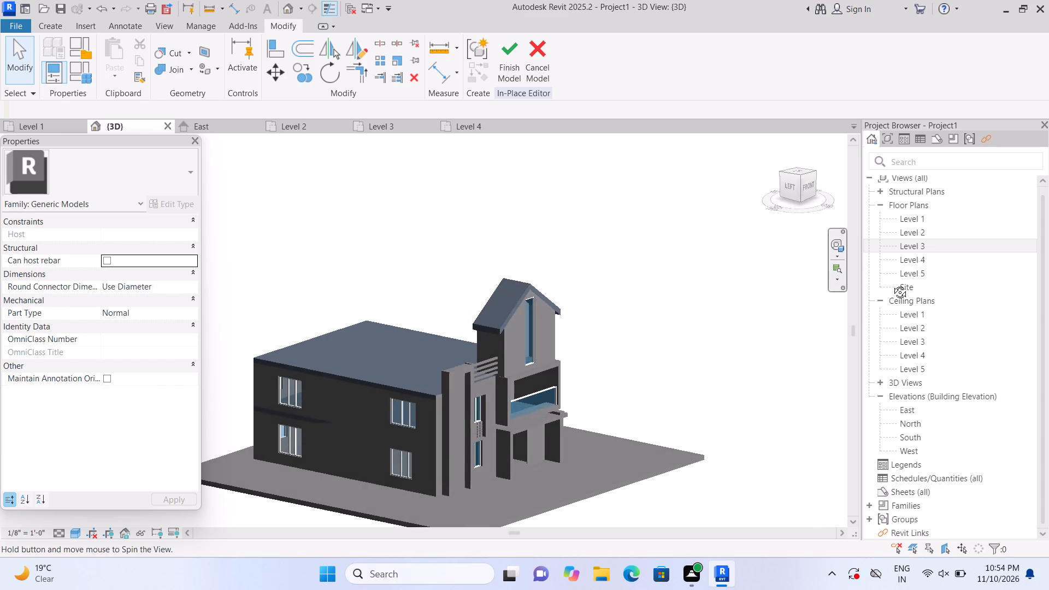
shift+middle_drag(892, 284, 848, 353)
shift+middle_drag(559, 486, 570, 494)
middle_drag(580, 494, 652, 404)
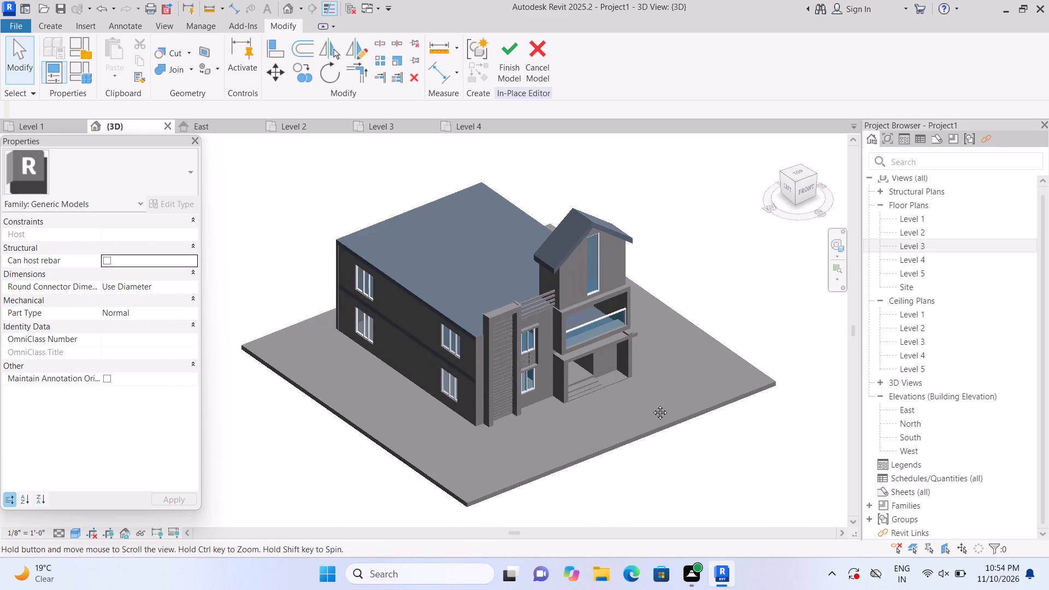
middle_drag(652, 404, 653, 405)
scroll(629, 429, up, 1)
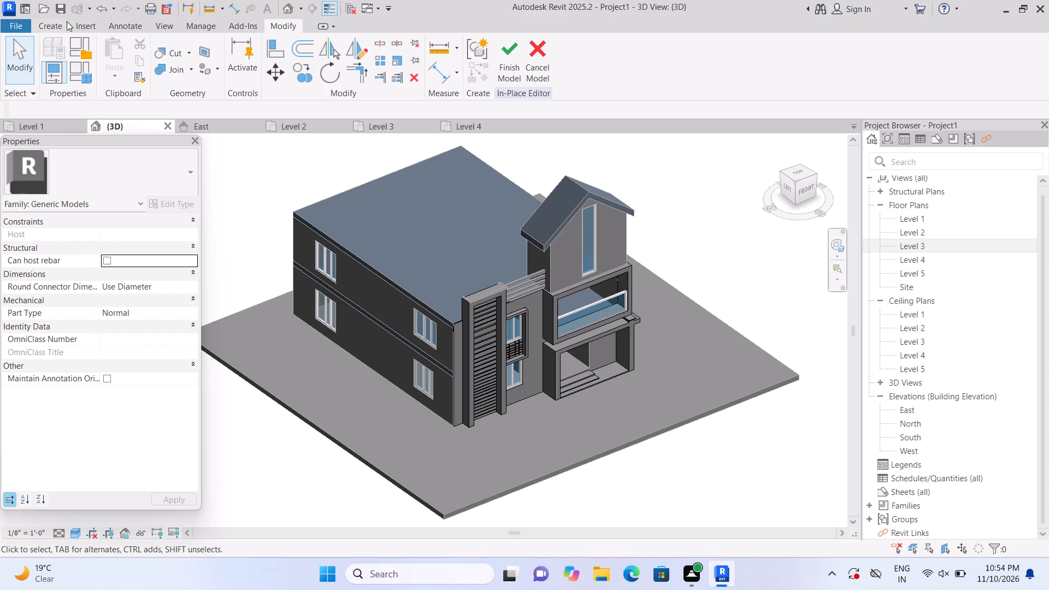
Finish the in-place model with the tower grooves and dismiss the save reminder without saving.
click(507, 67)
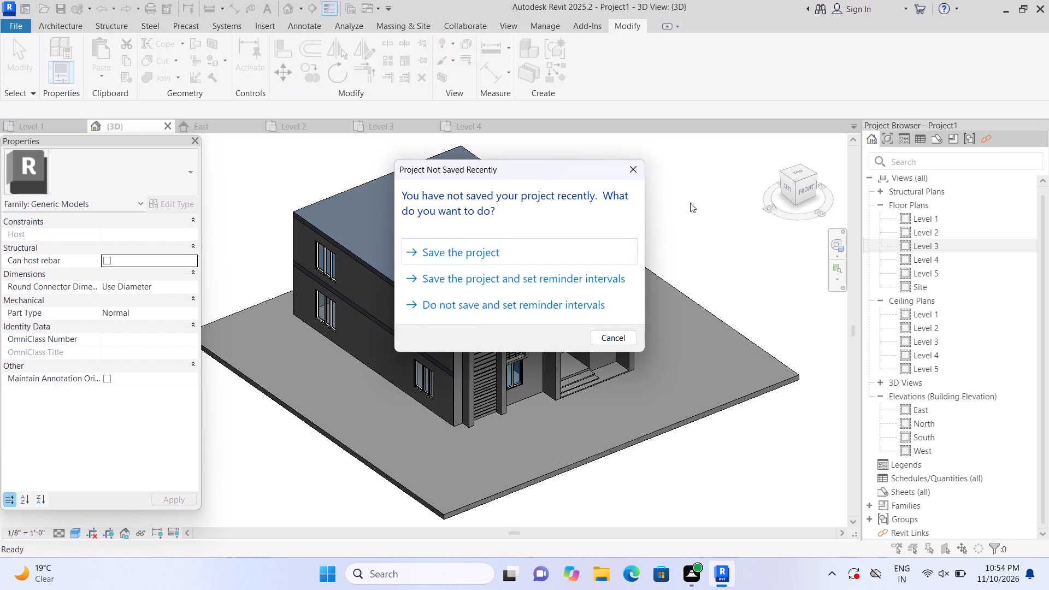
click(641, 170)
Load the RPC Beetle family from the Entourage folder of the US library as a component.
click(71, 25)
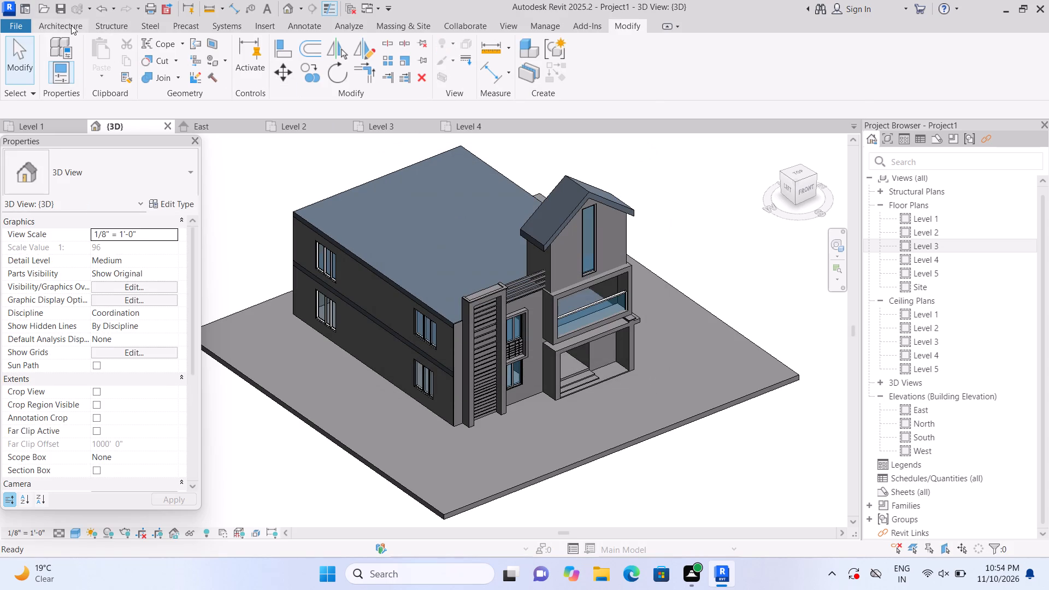
click(161, 37)
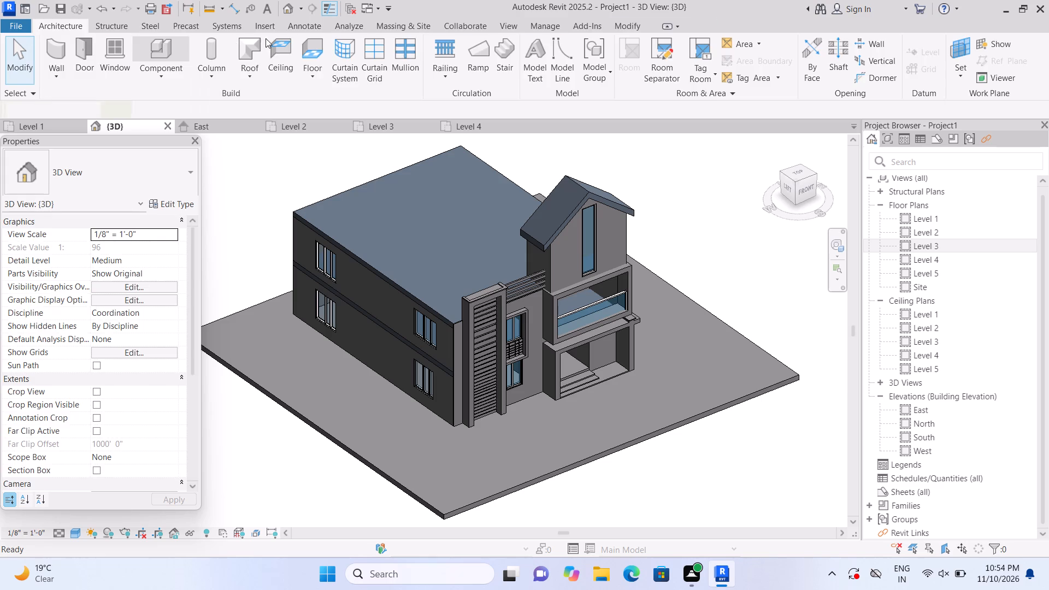
click(594, 74)
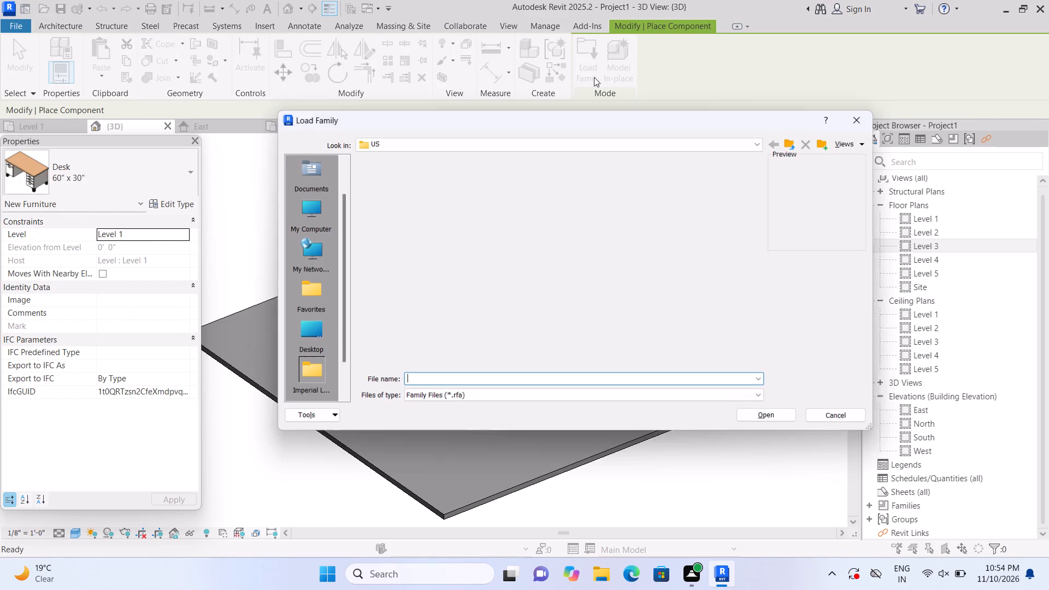
click(631, 266)
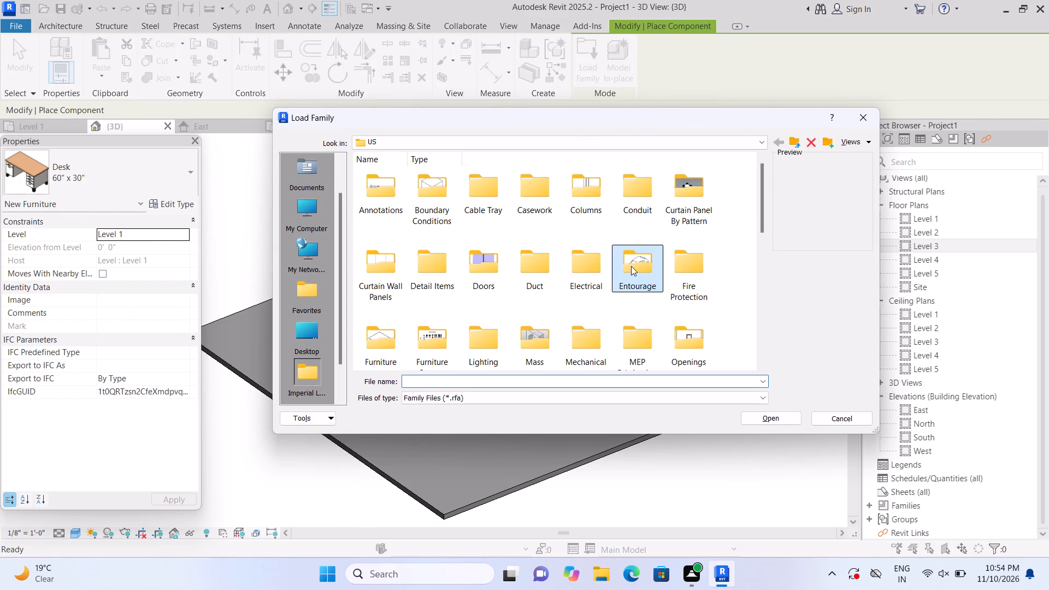
double_click(631, 266)
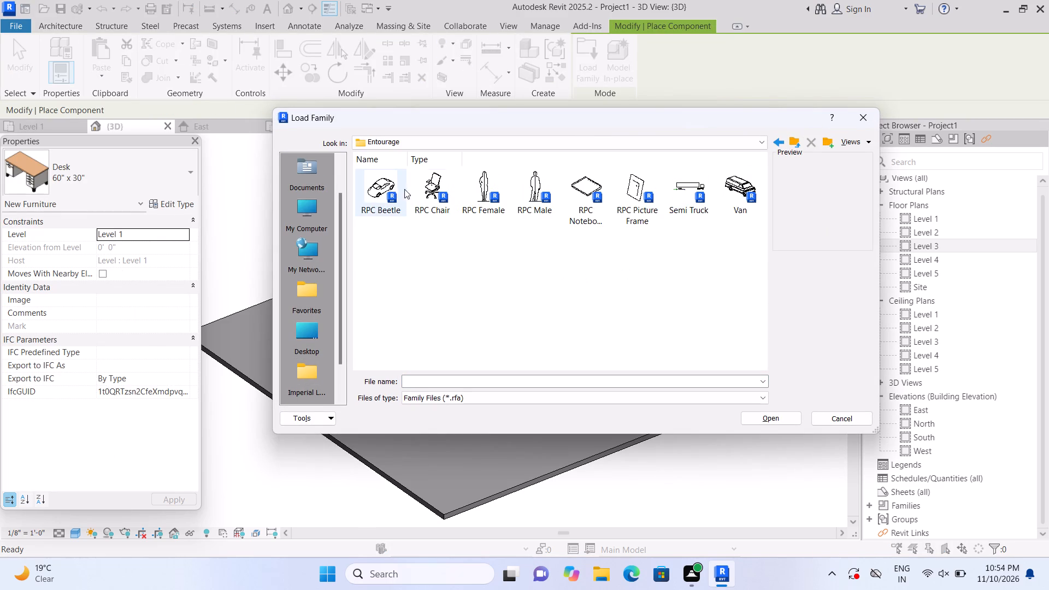
click(390, 187)
click(786, 419)
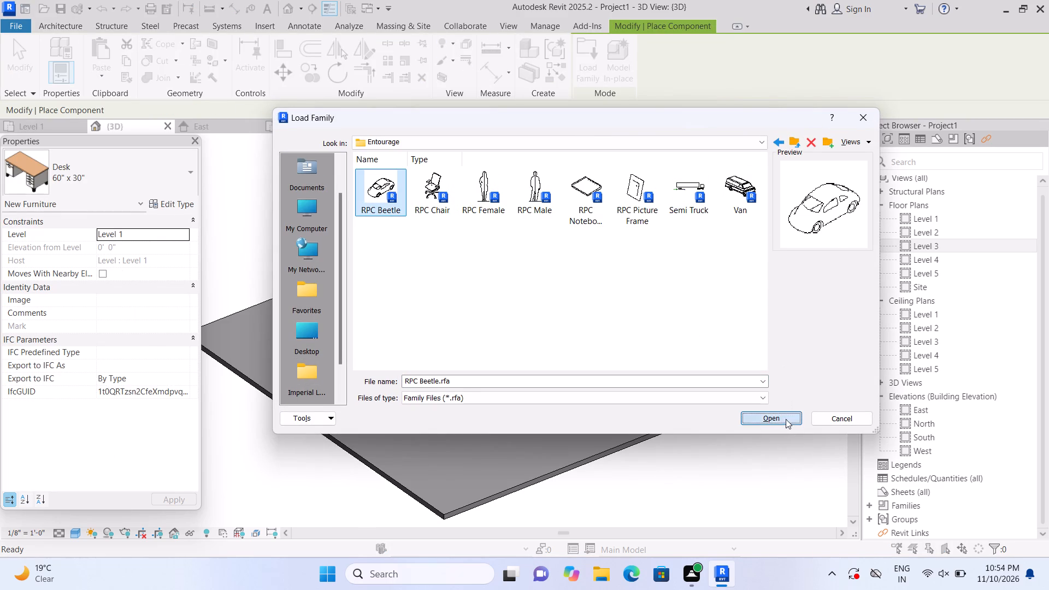
Rotate the RPC Beetle car and place it in front of the grooved tower near the house corner, ending the placement.
scroll(529, 460, up, 2)
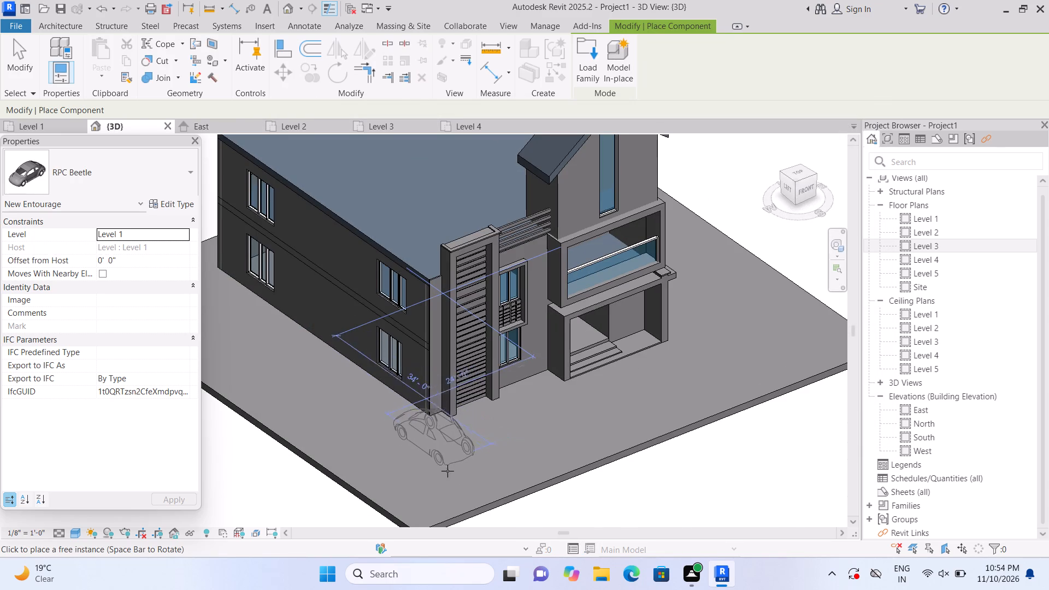
scroll(440, 481, up, 3)
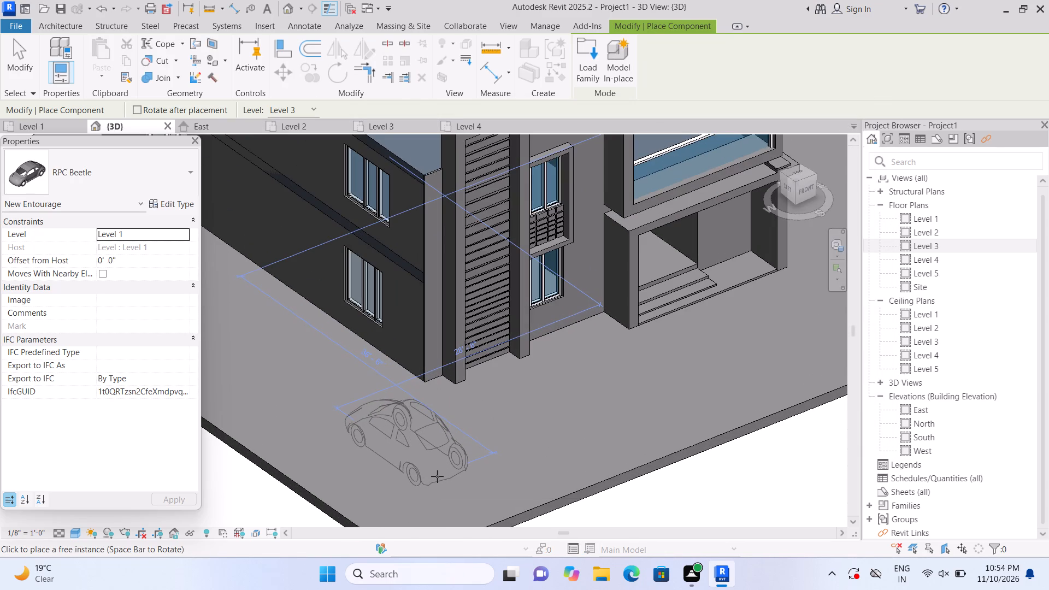
key(space)
key(space)
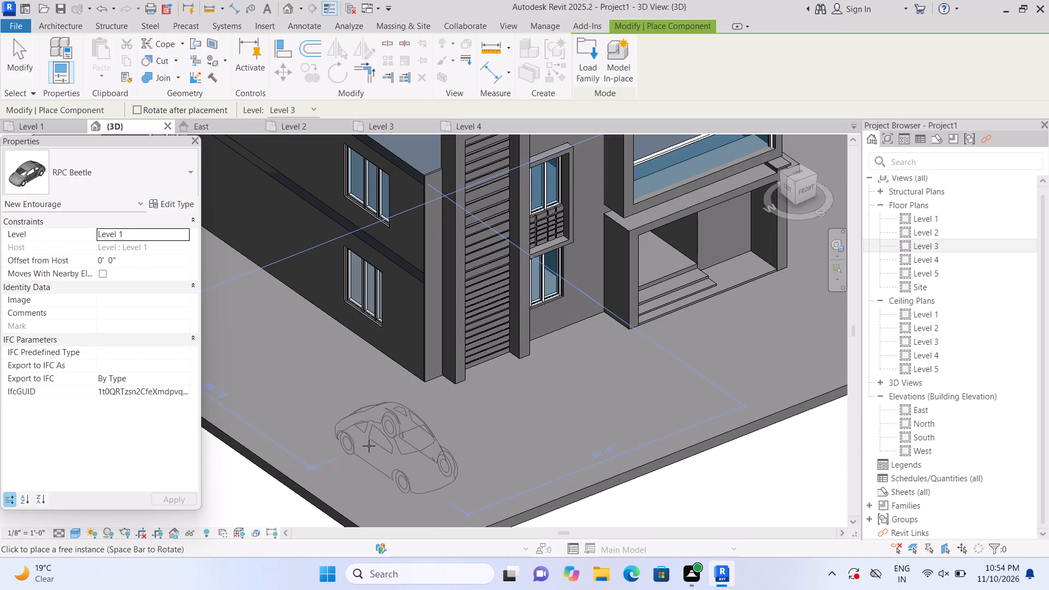
double_click(369, 446)
click(370, 446)
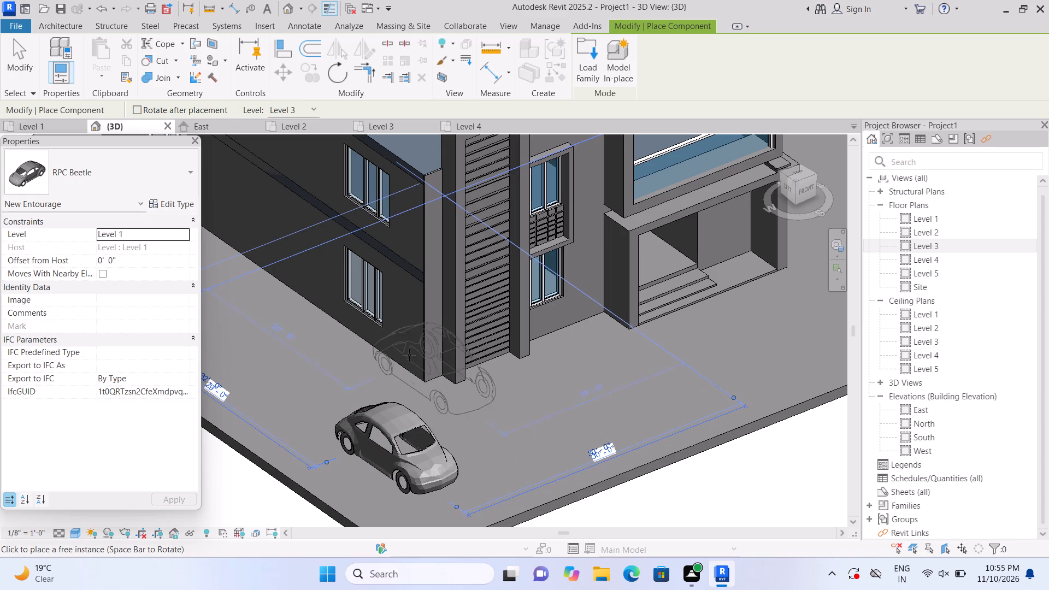
key(Escape)
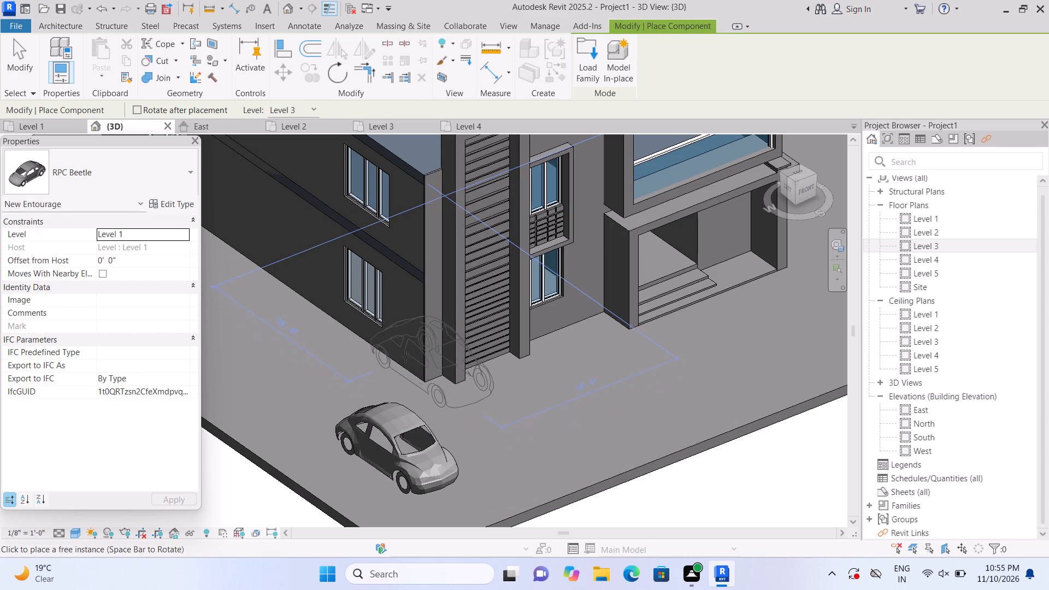
key(Escape)
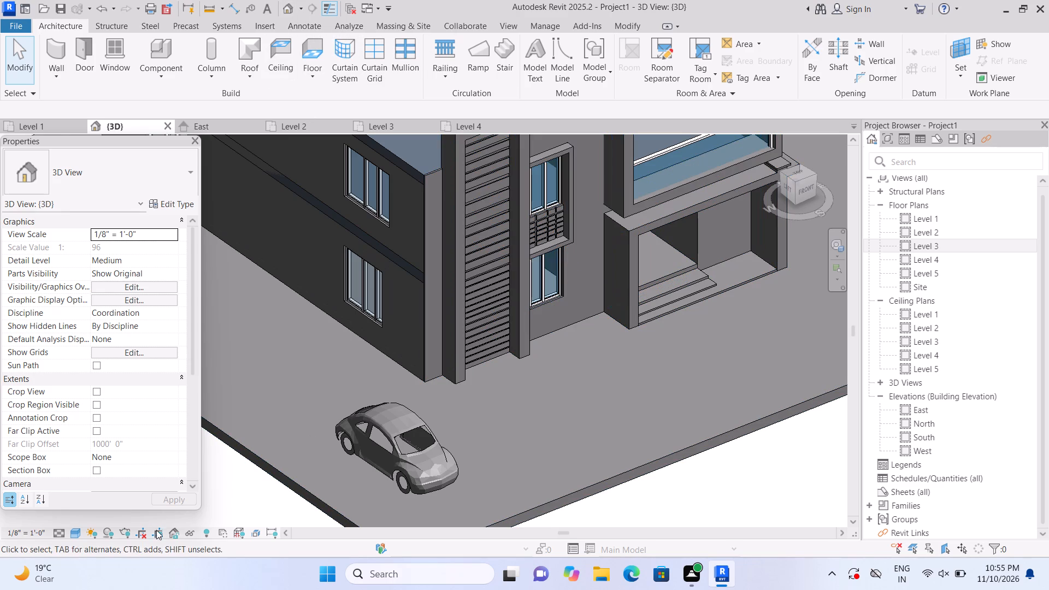
Set the 3D view's visual style to Realistic.
click(76, 535)
click(97, 518)
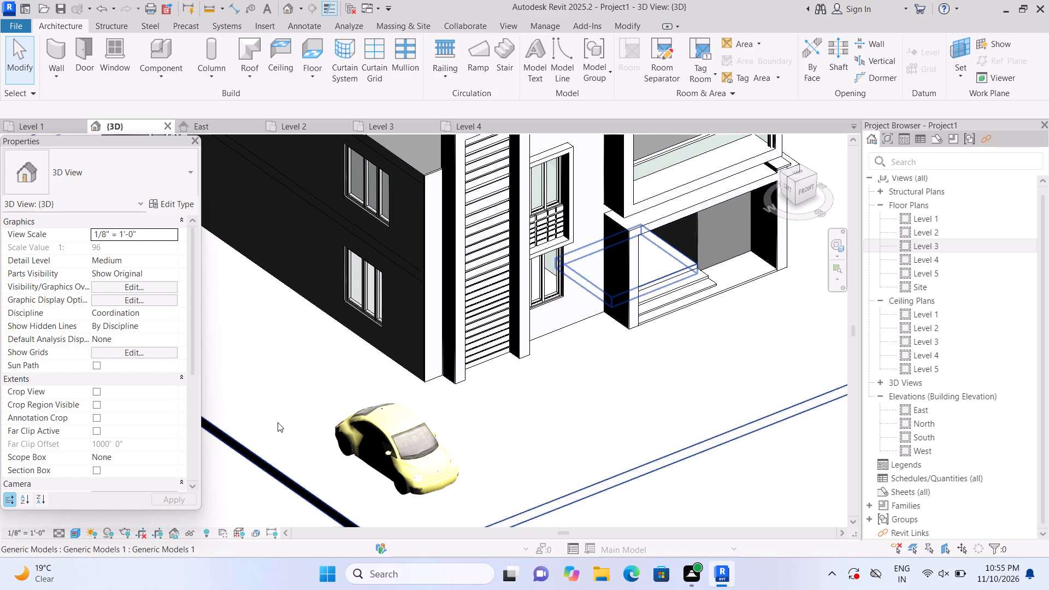
Examine the car and the house front in the Realistic style, up close and as a whole.
scroll(352, 368, down, 3)
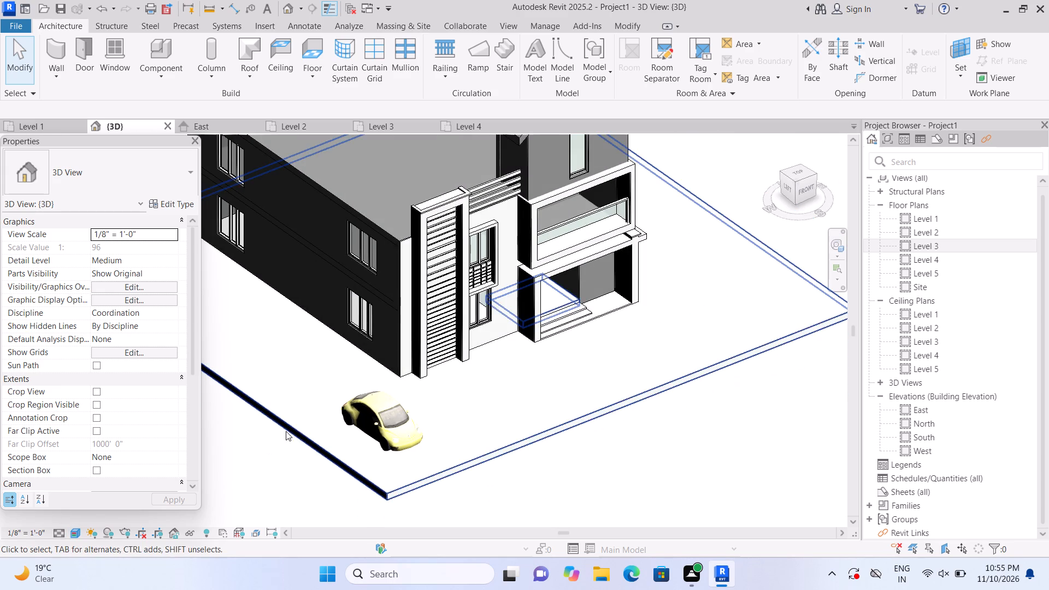
scroll(293, 433, down, 2)
middle_drag(587, 442, 776, 411)
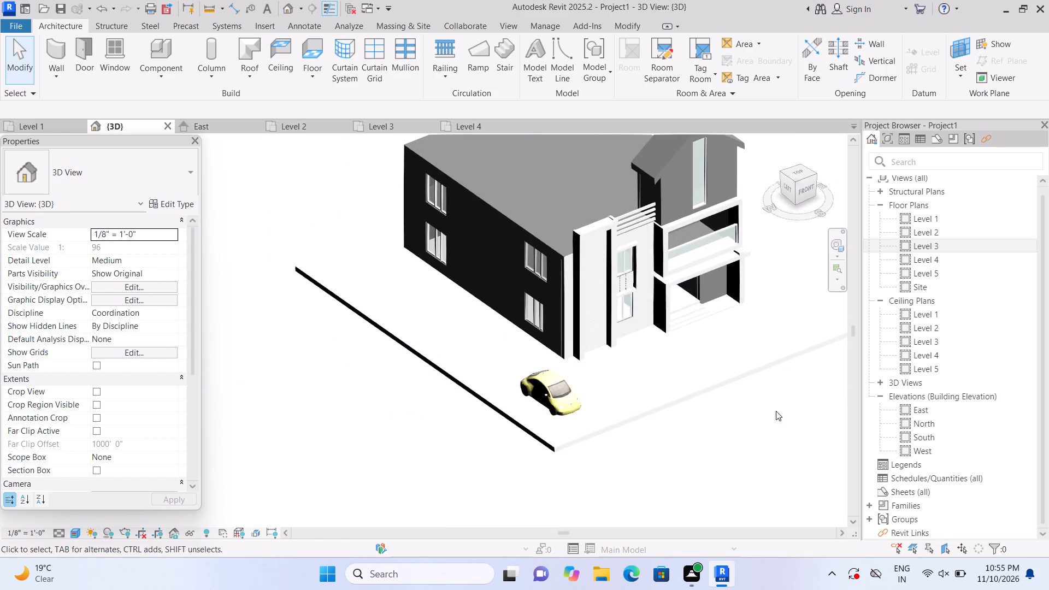
scroll(760, 347, up, 5)
scroll(787, 512, down, 1)
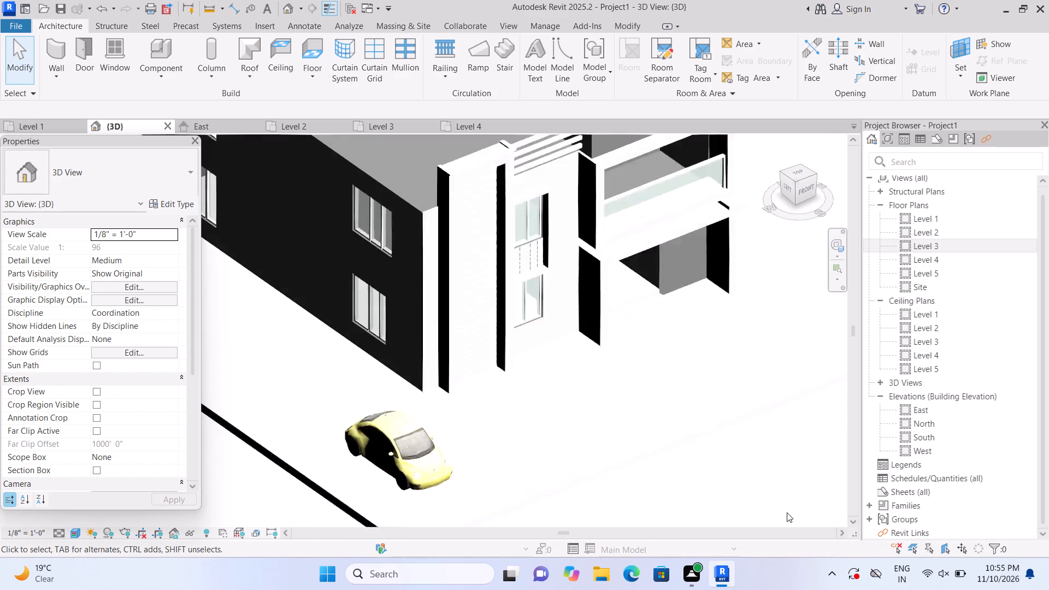
scroll(787, 512, down, 4)
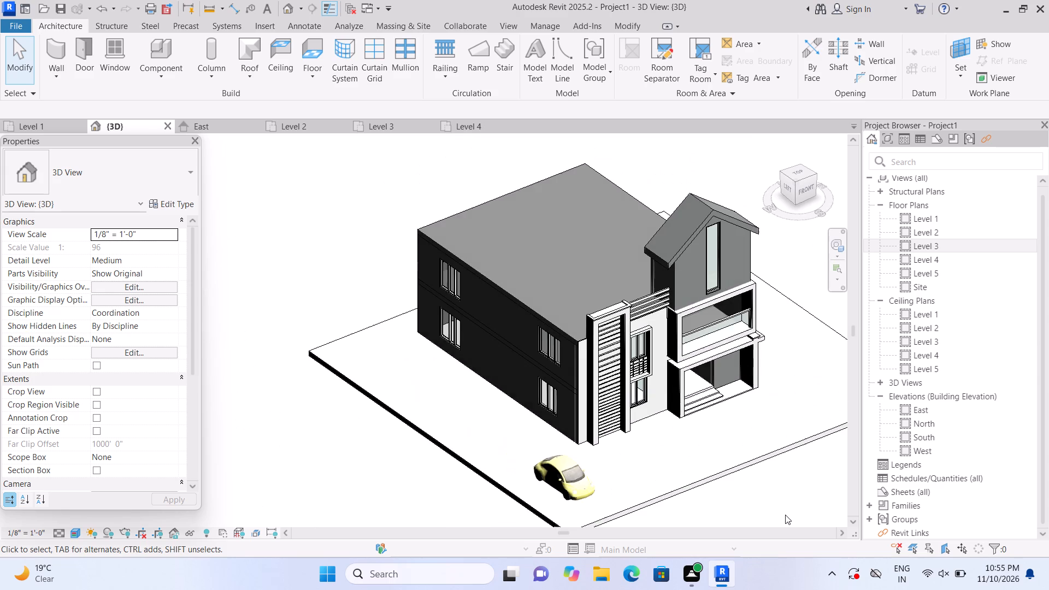
Move the car onto the ground slab in front of the grooved tower, viewed from the front corner, and deselect it.
shift+middle_drag(249, 518, 277, 274)
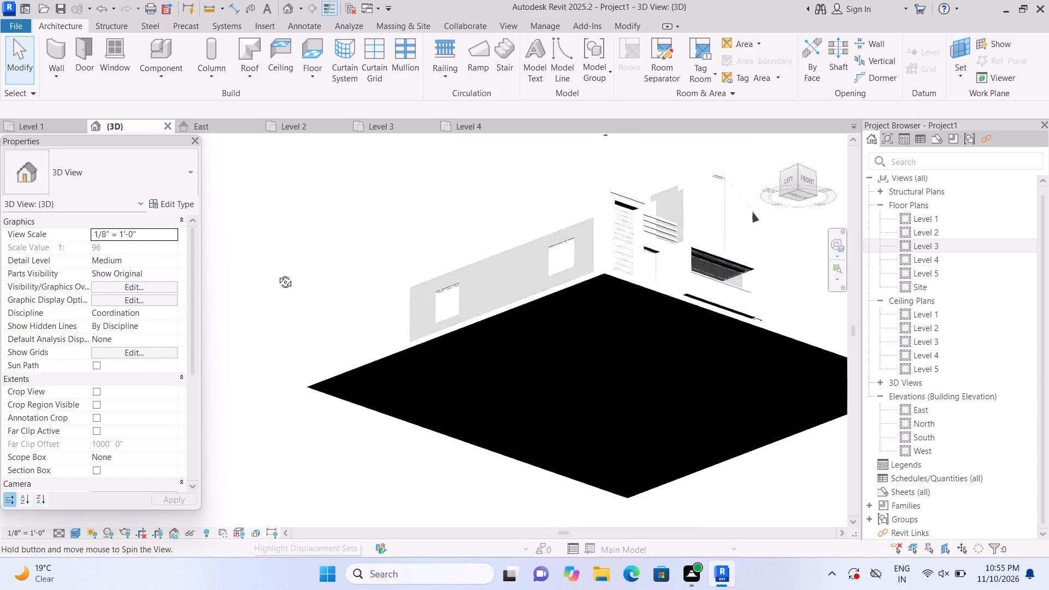
shift+middle_drag(277, 274, 378, 525)
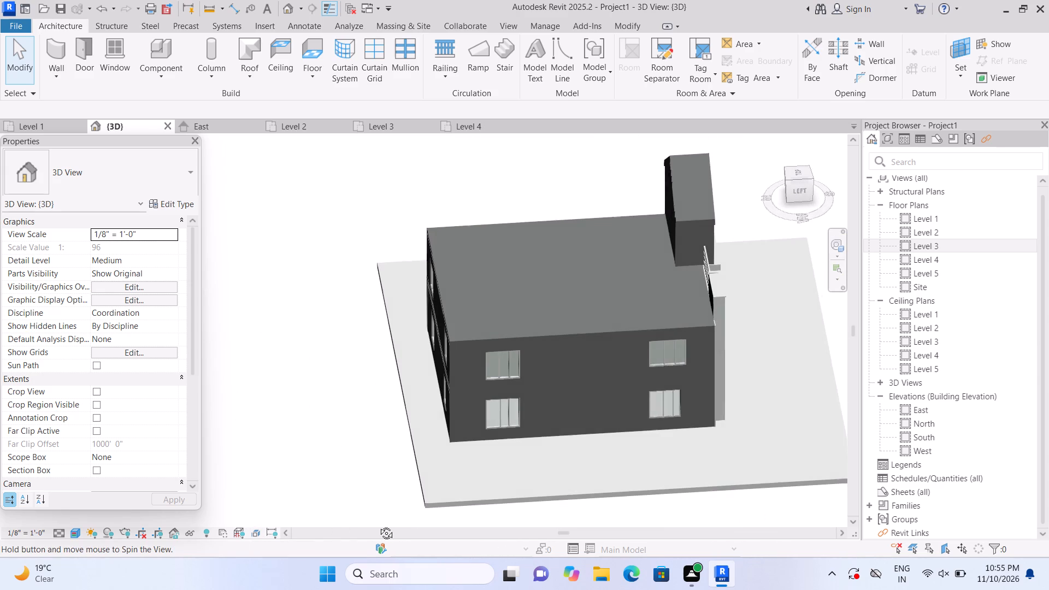
shift+middle_drag(378, 525, 892, 414)
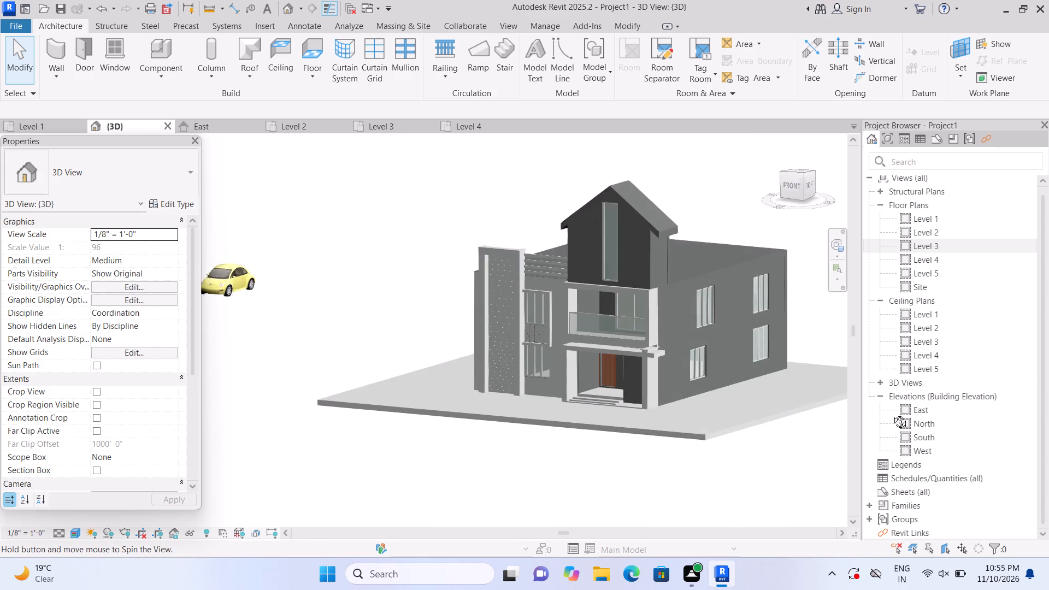
shift+middle_drag(892, 414, 891, 433)
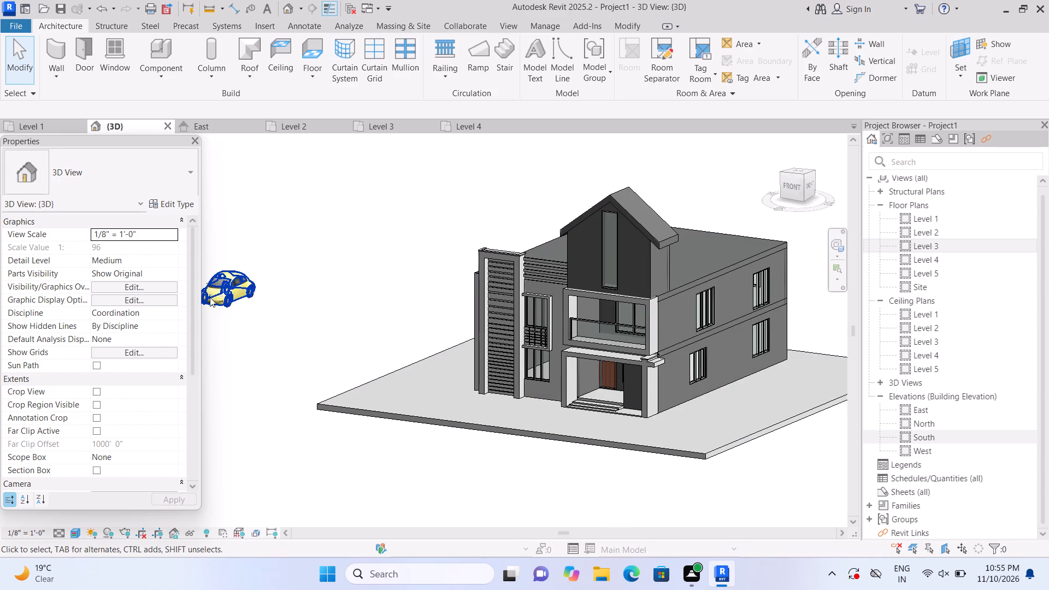
drag(210, 291, 404, 391)
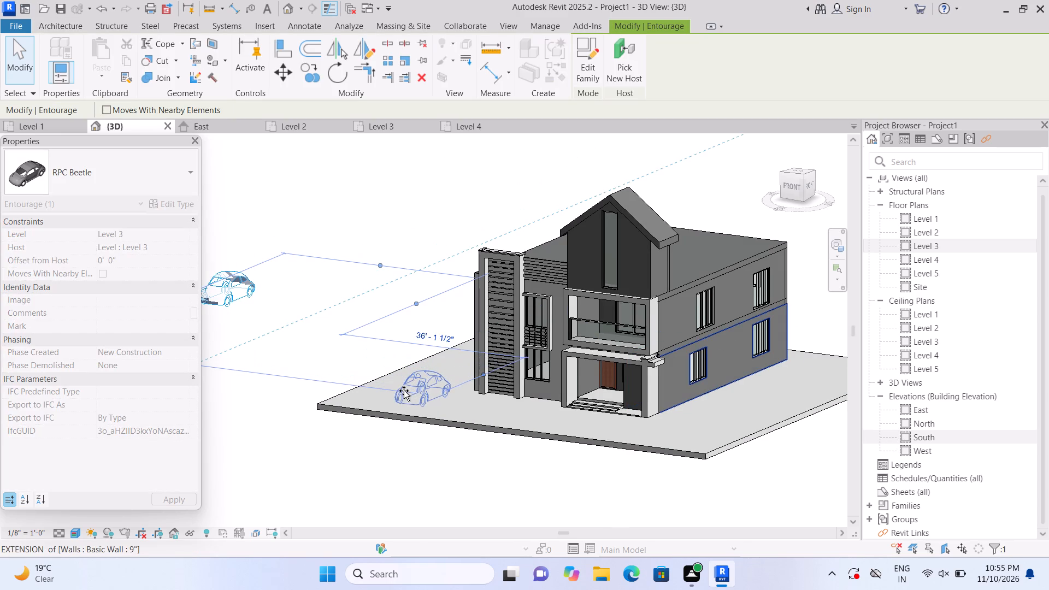
drag(404, 391, 405, 391)
click(335, 329)
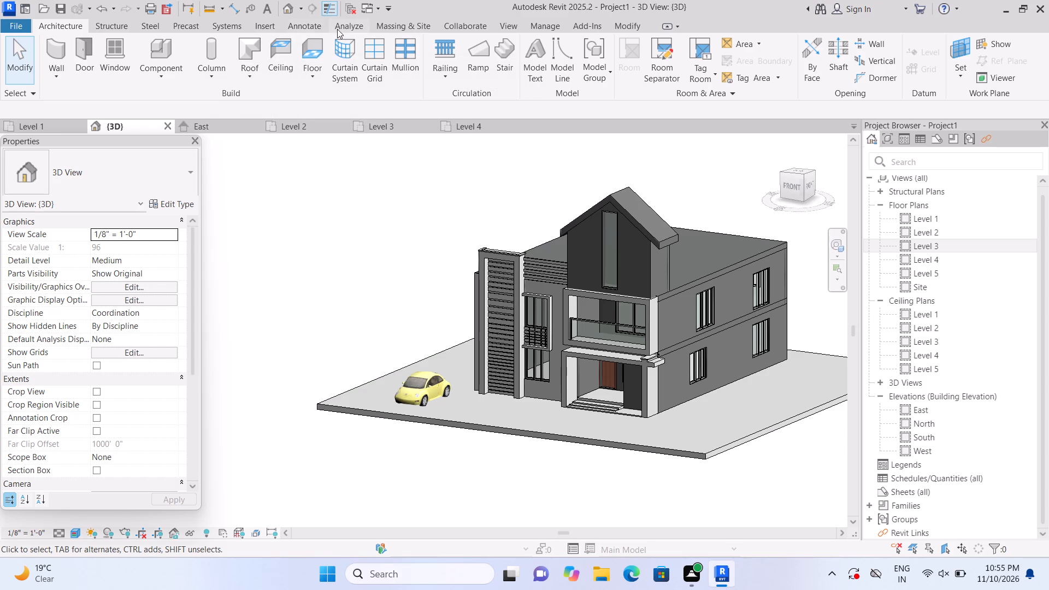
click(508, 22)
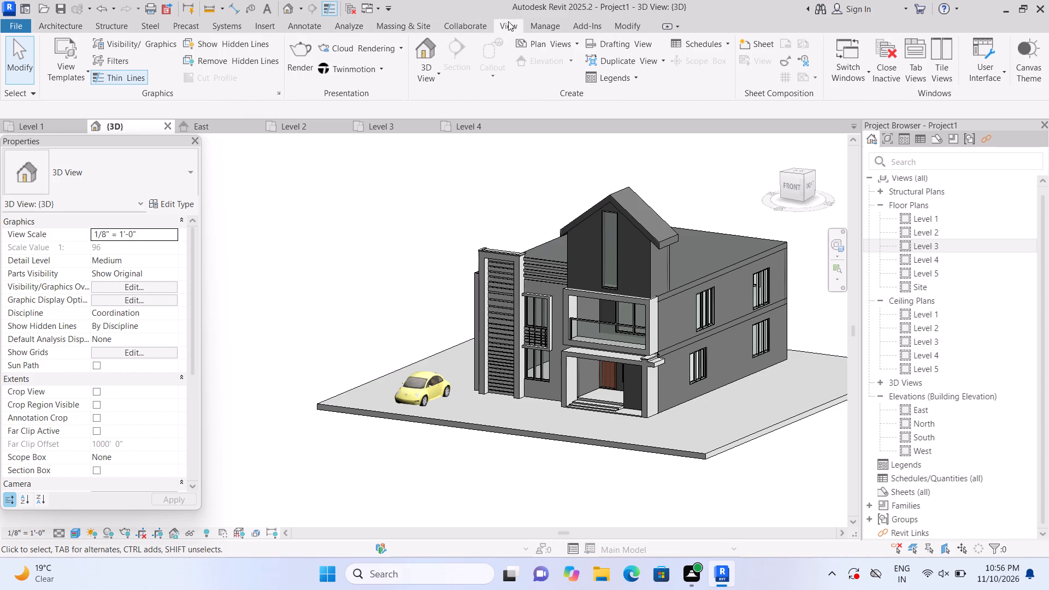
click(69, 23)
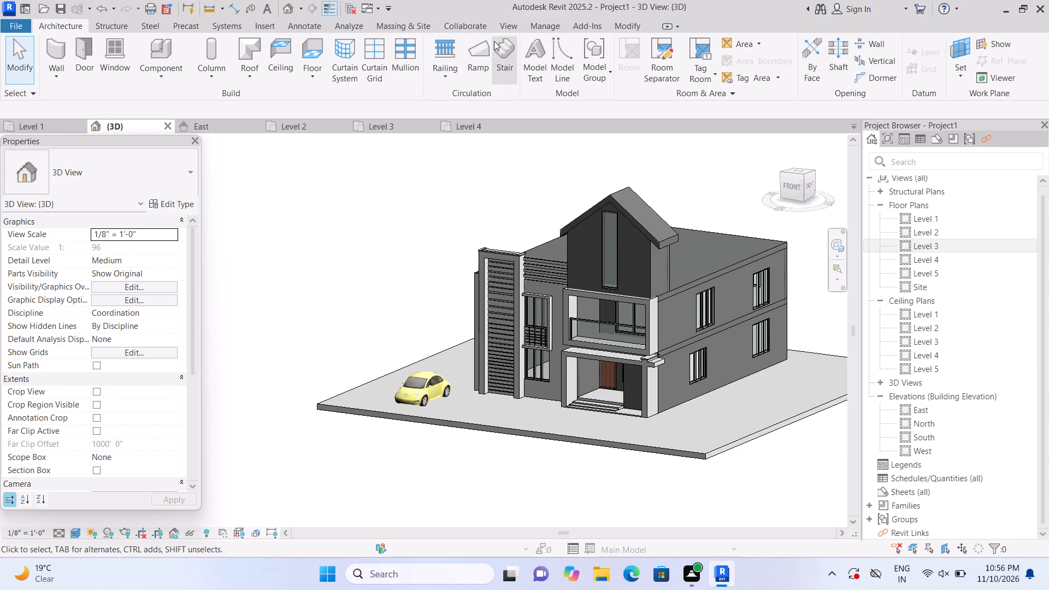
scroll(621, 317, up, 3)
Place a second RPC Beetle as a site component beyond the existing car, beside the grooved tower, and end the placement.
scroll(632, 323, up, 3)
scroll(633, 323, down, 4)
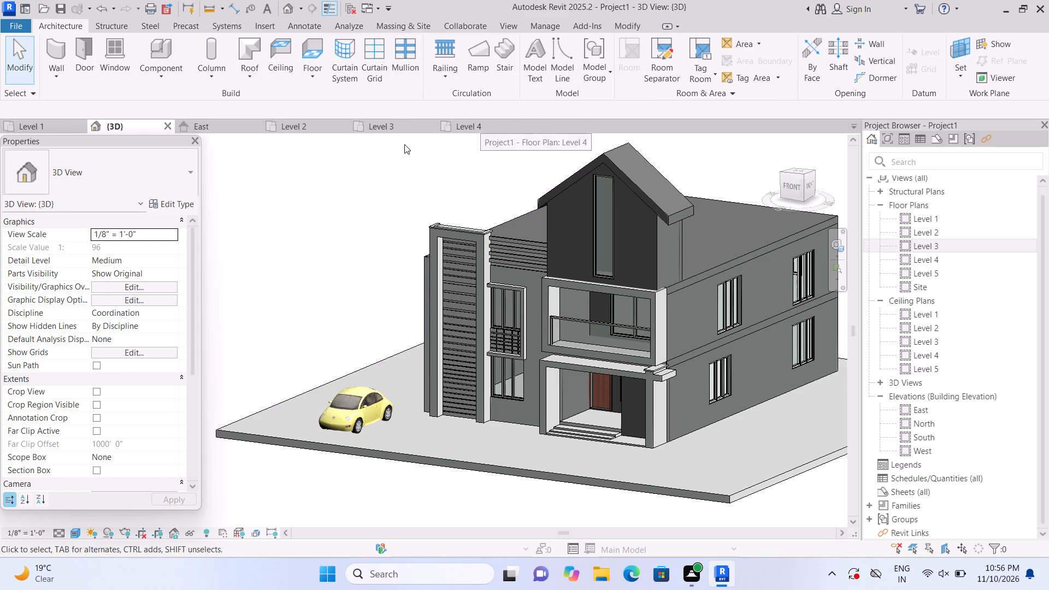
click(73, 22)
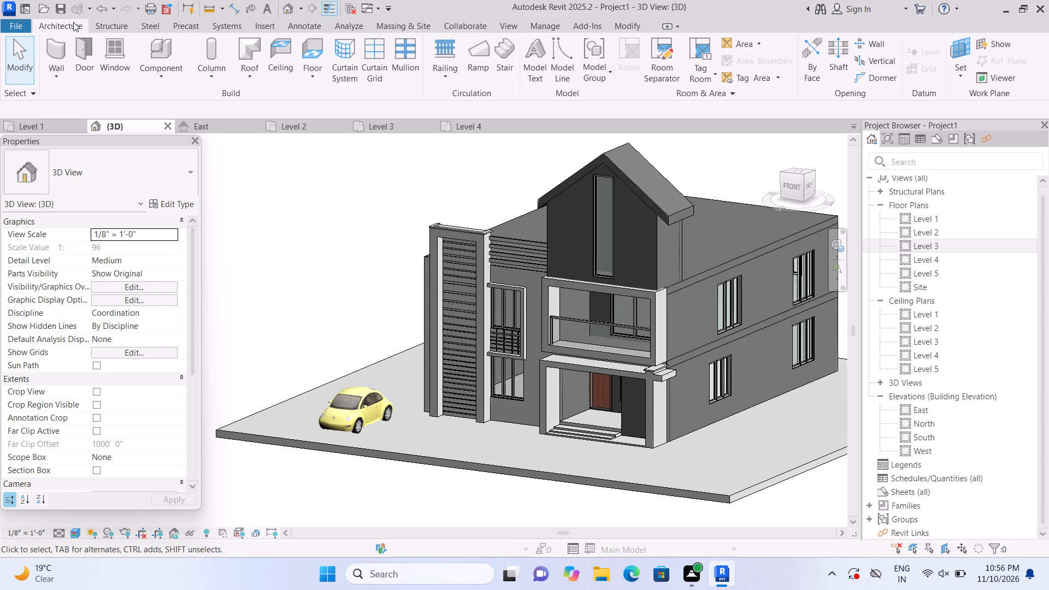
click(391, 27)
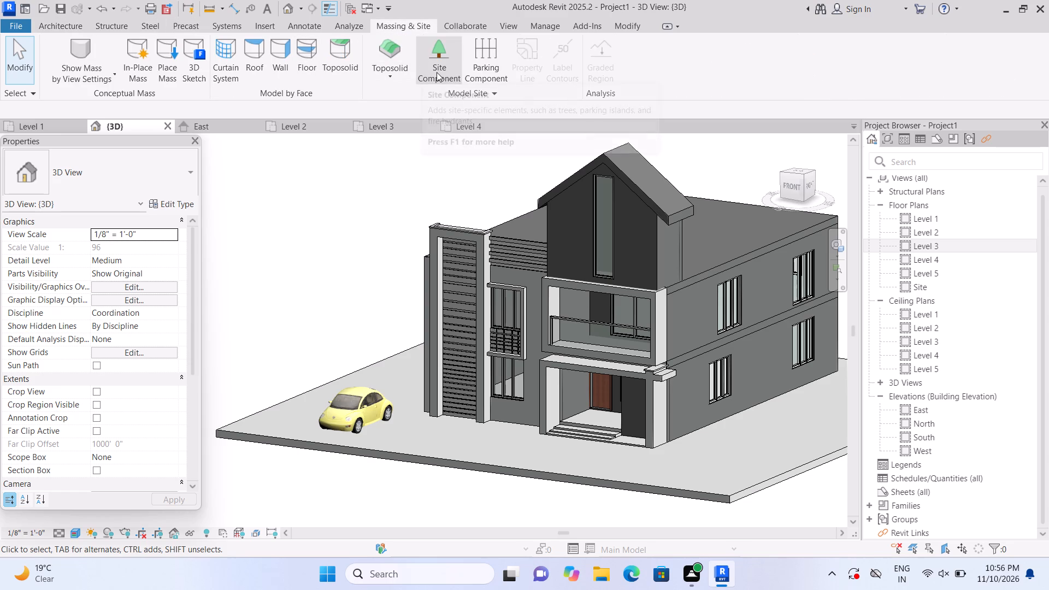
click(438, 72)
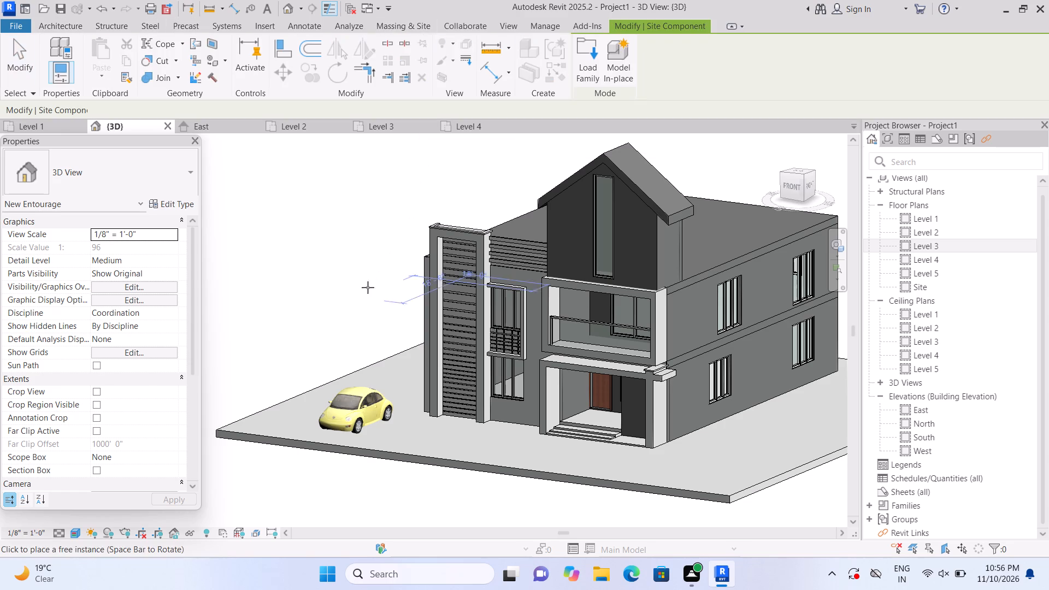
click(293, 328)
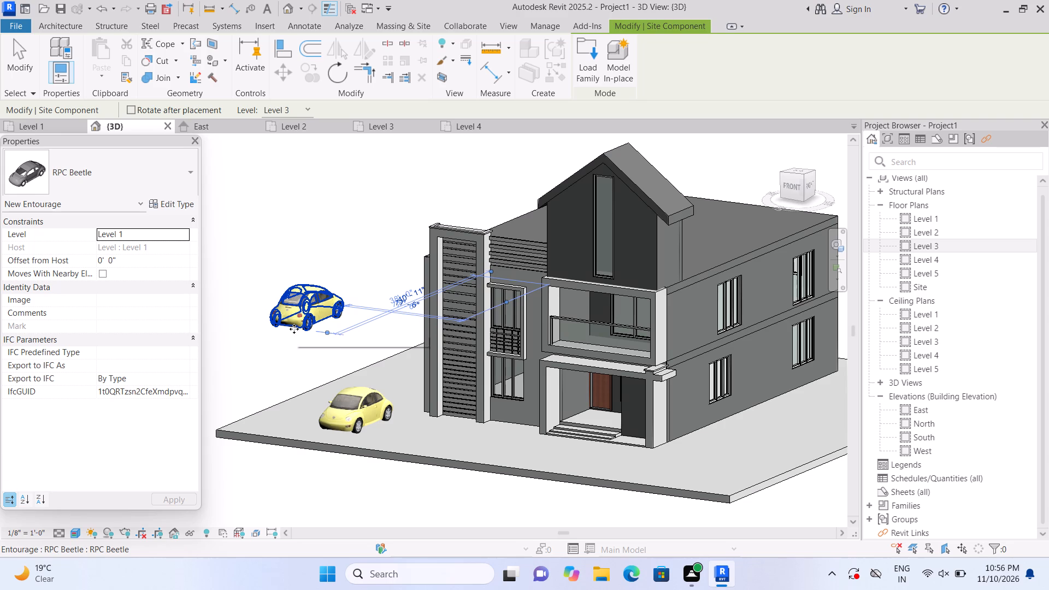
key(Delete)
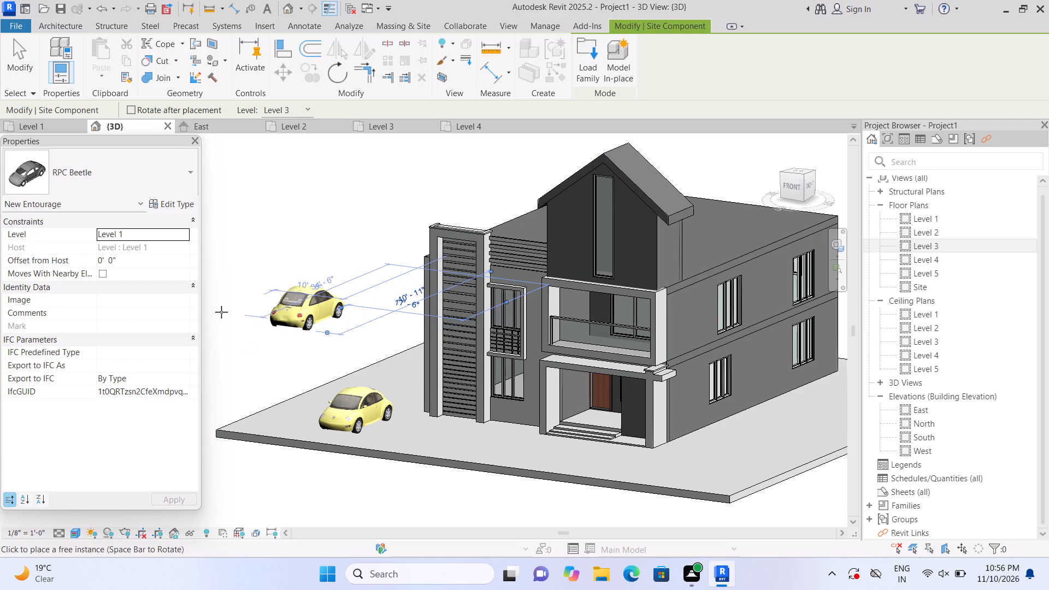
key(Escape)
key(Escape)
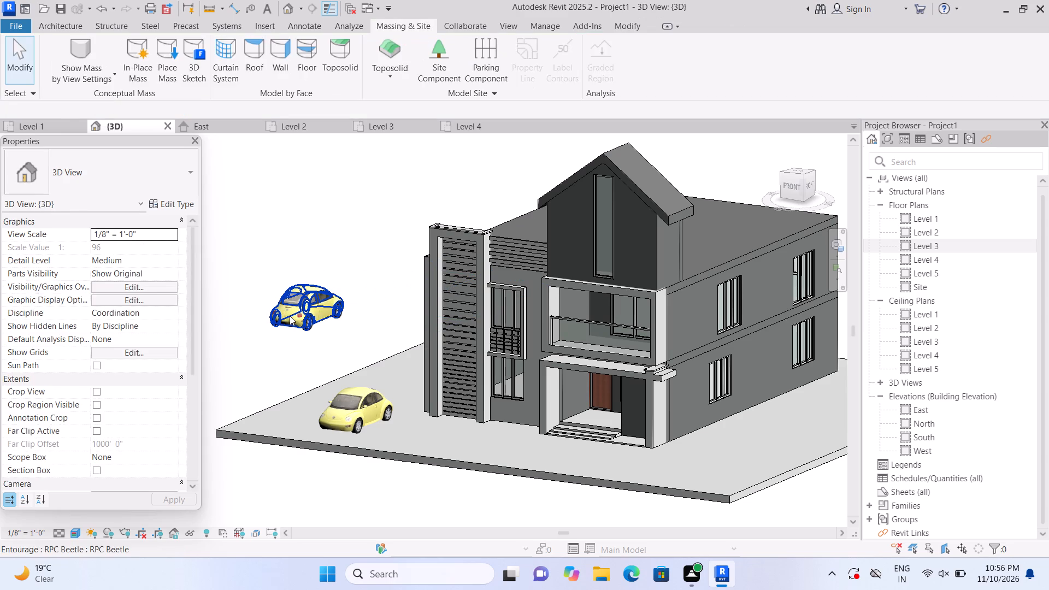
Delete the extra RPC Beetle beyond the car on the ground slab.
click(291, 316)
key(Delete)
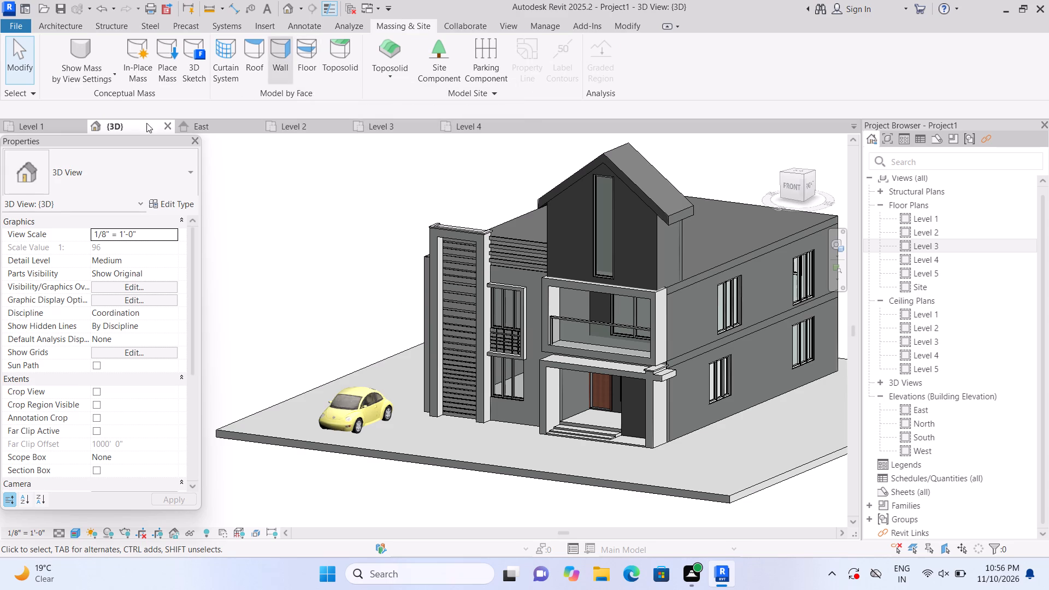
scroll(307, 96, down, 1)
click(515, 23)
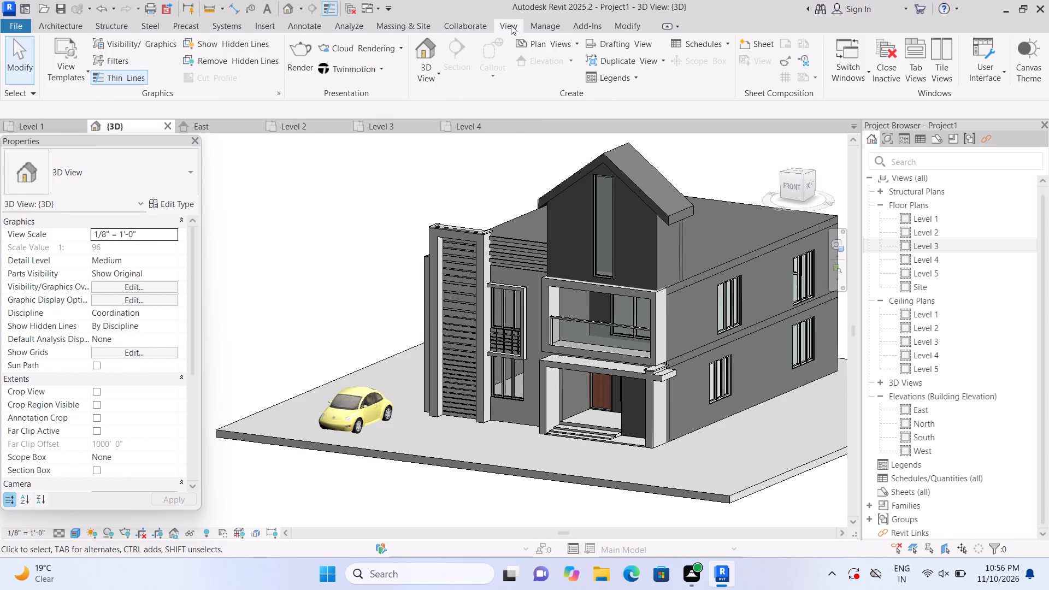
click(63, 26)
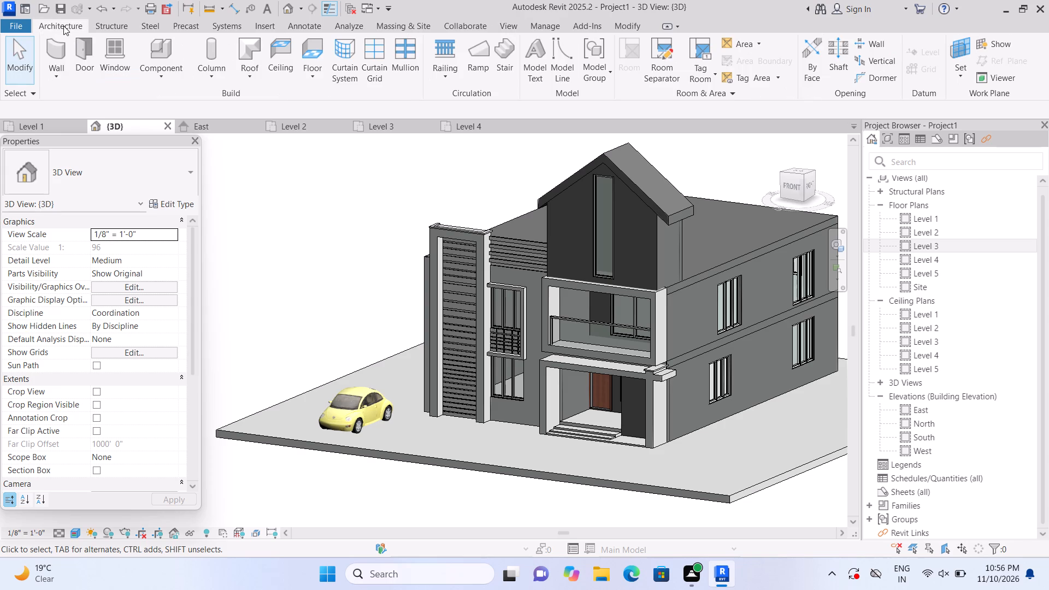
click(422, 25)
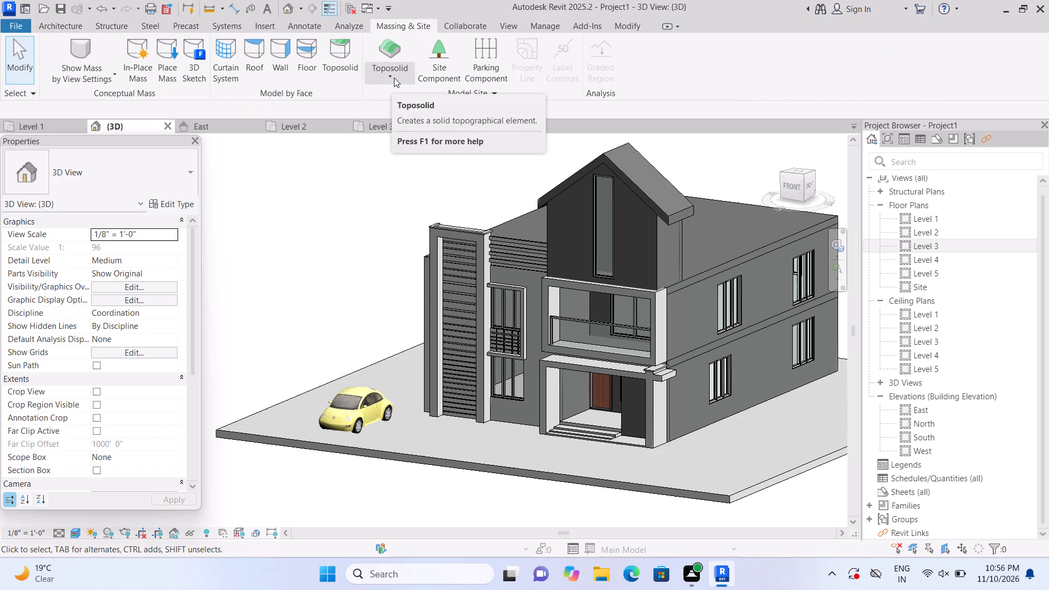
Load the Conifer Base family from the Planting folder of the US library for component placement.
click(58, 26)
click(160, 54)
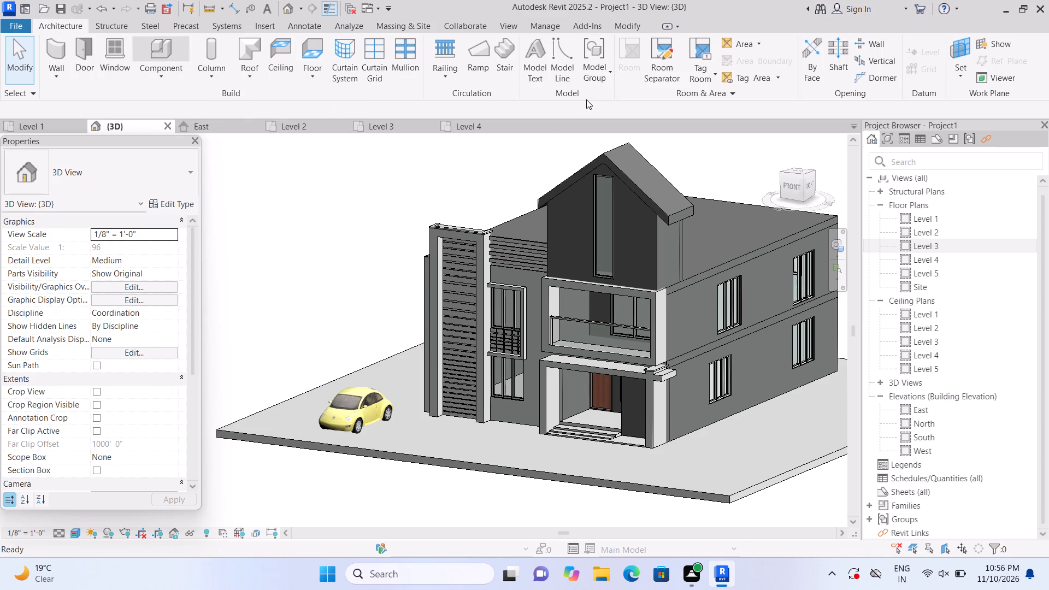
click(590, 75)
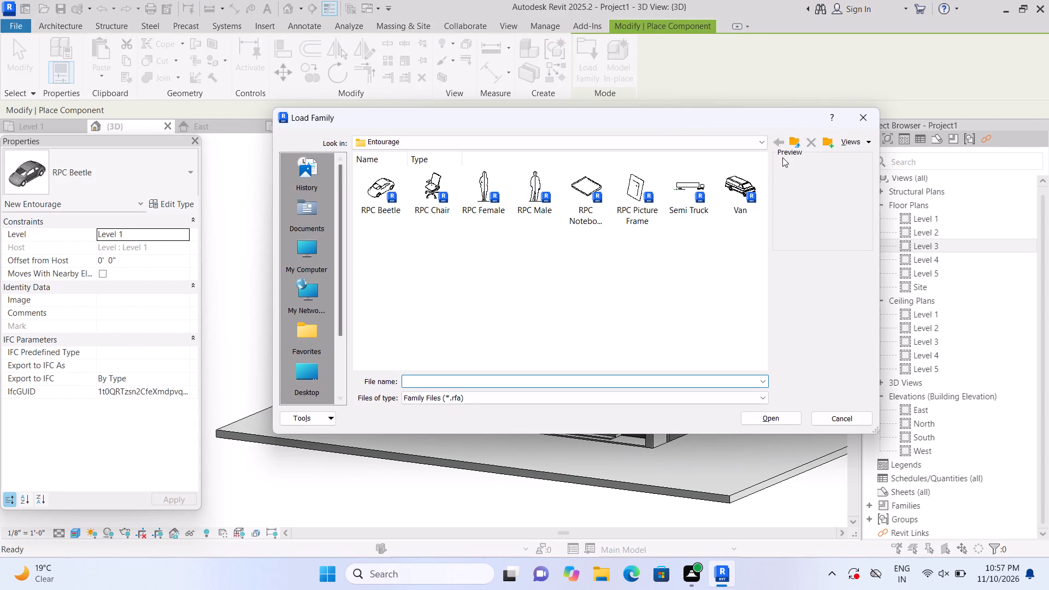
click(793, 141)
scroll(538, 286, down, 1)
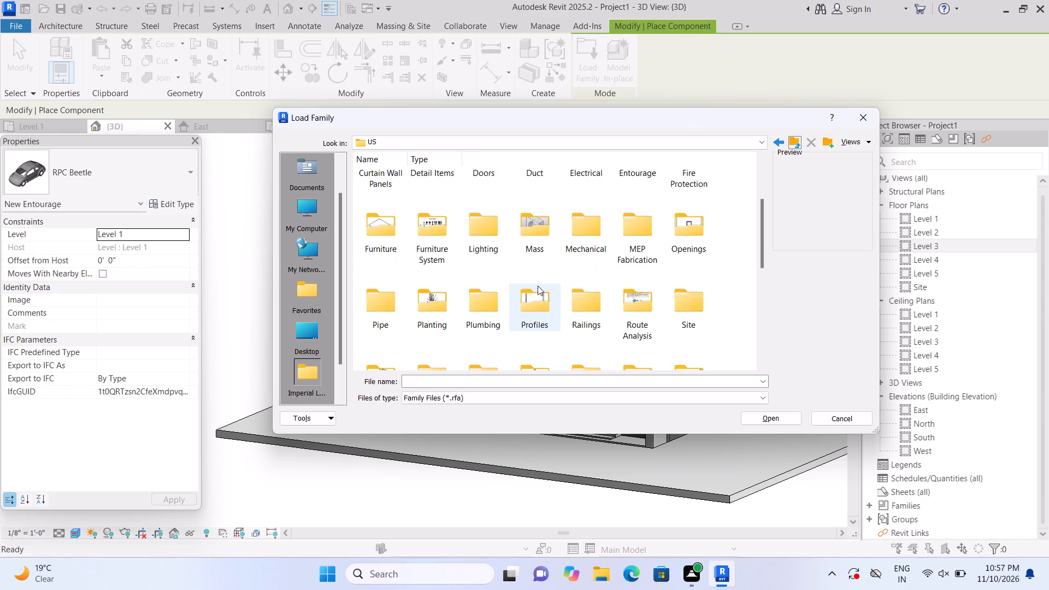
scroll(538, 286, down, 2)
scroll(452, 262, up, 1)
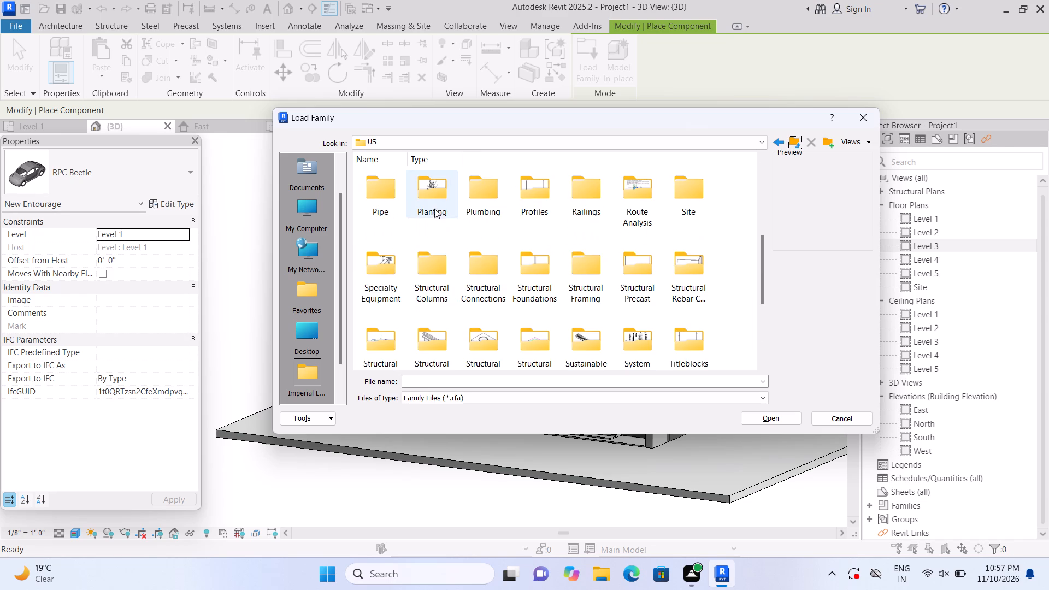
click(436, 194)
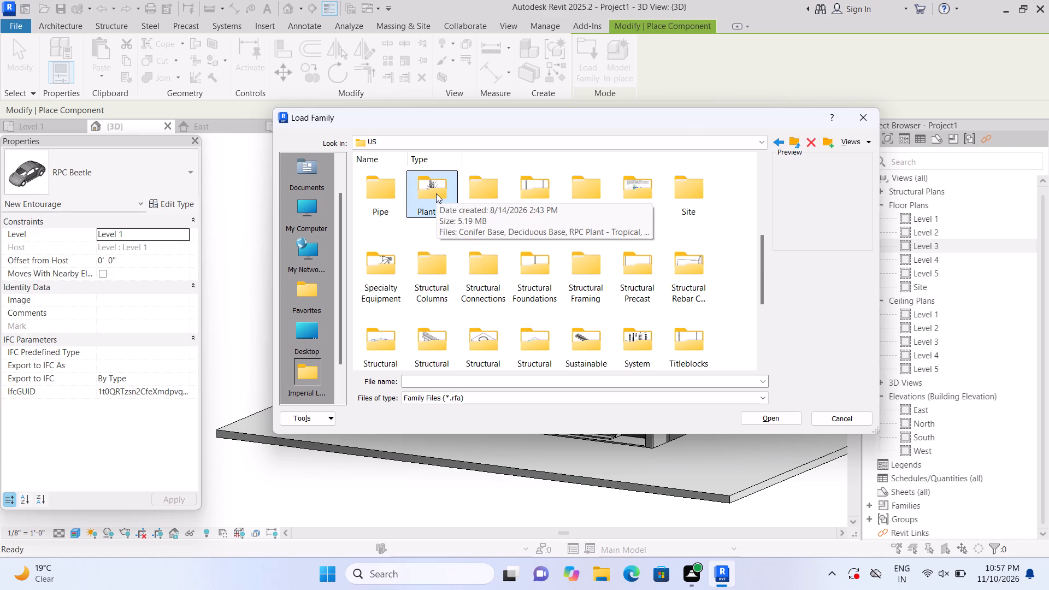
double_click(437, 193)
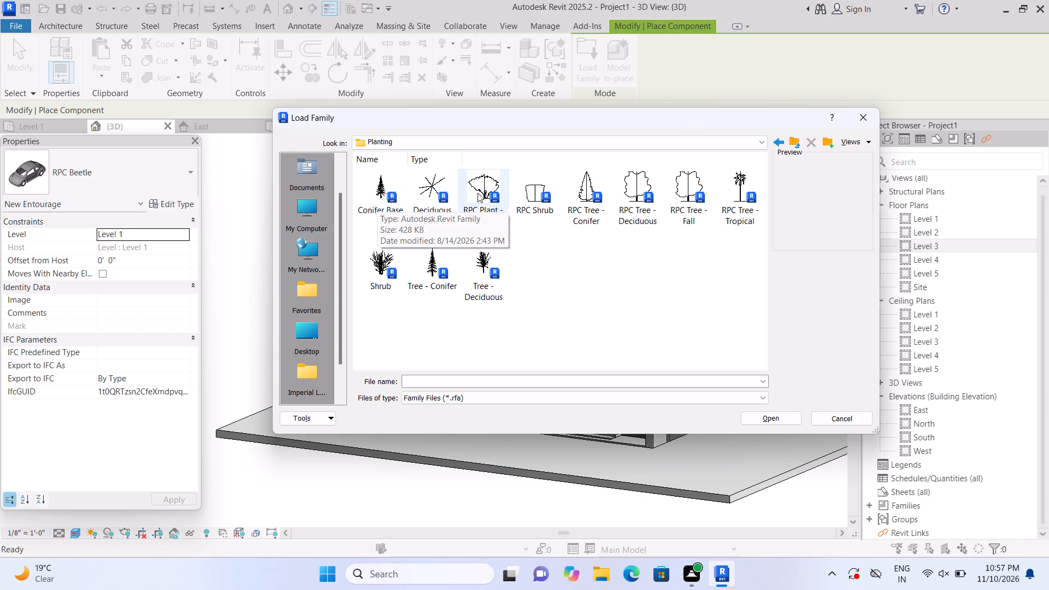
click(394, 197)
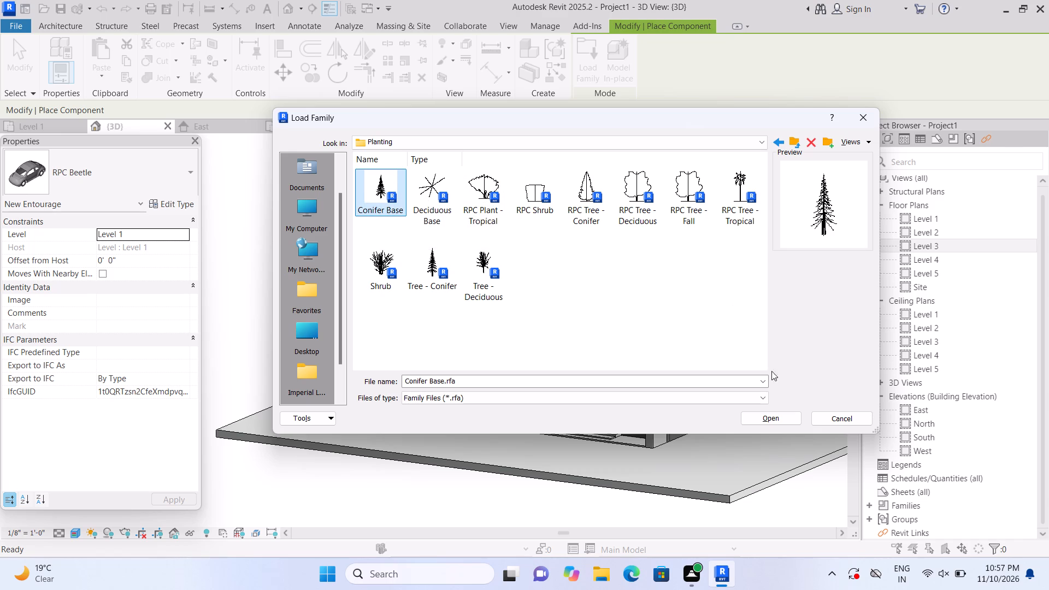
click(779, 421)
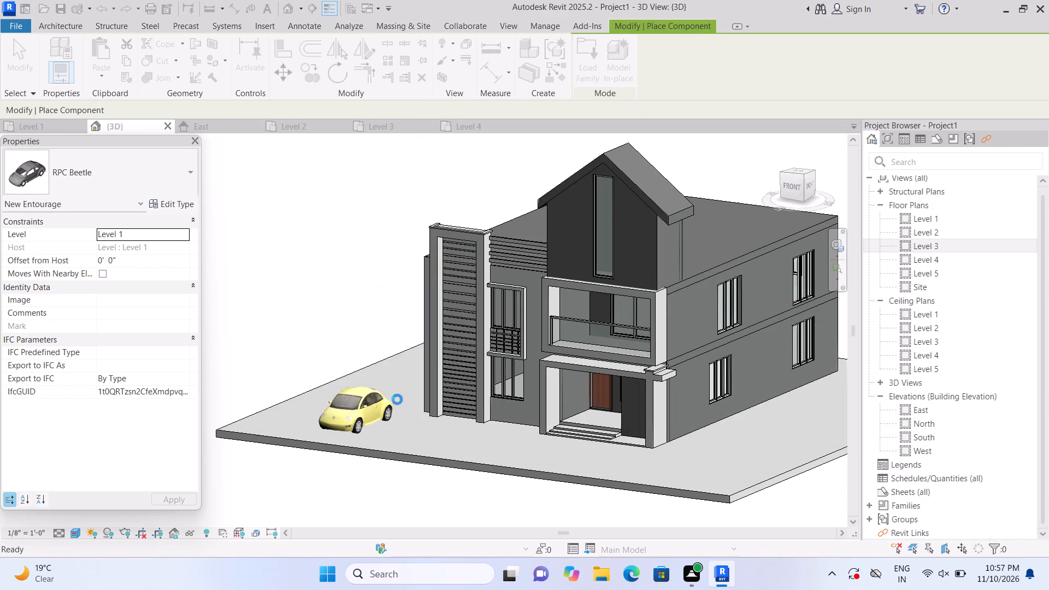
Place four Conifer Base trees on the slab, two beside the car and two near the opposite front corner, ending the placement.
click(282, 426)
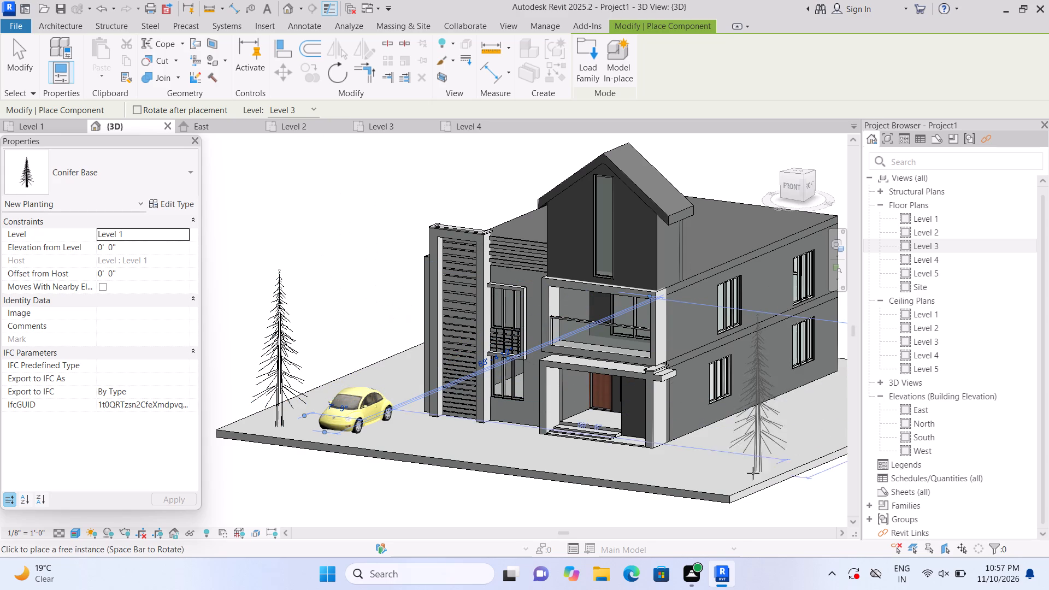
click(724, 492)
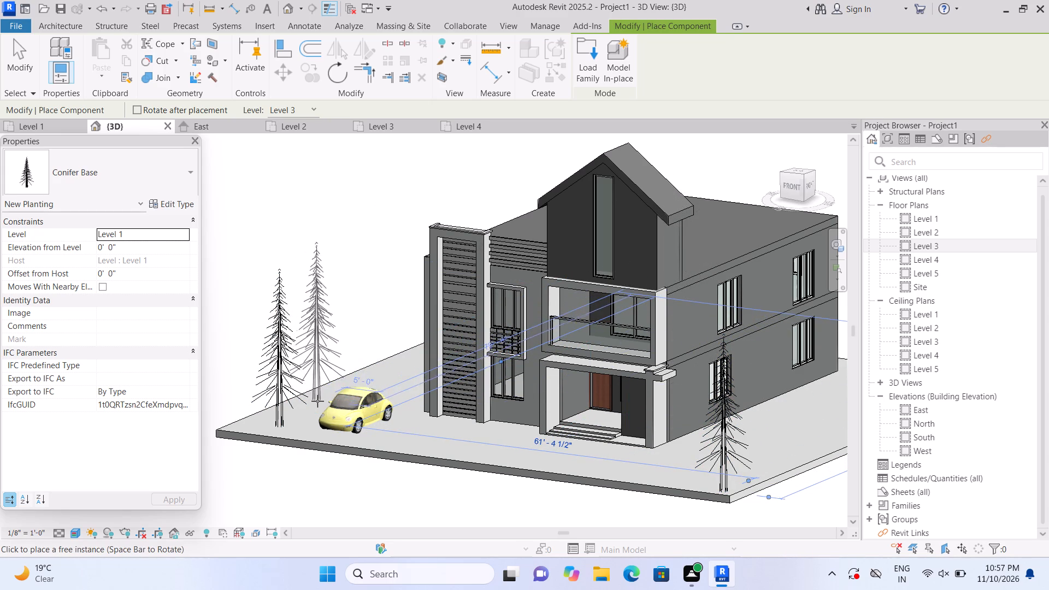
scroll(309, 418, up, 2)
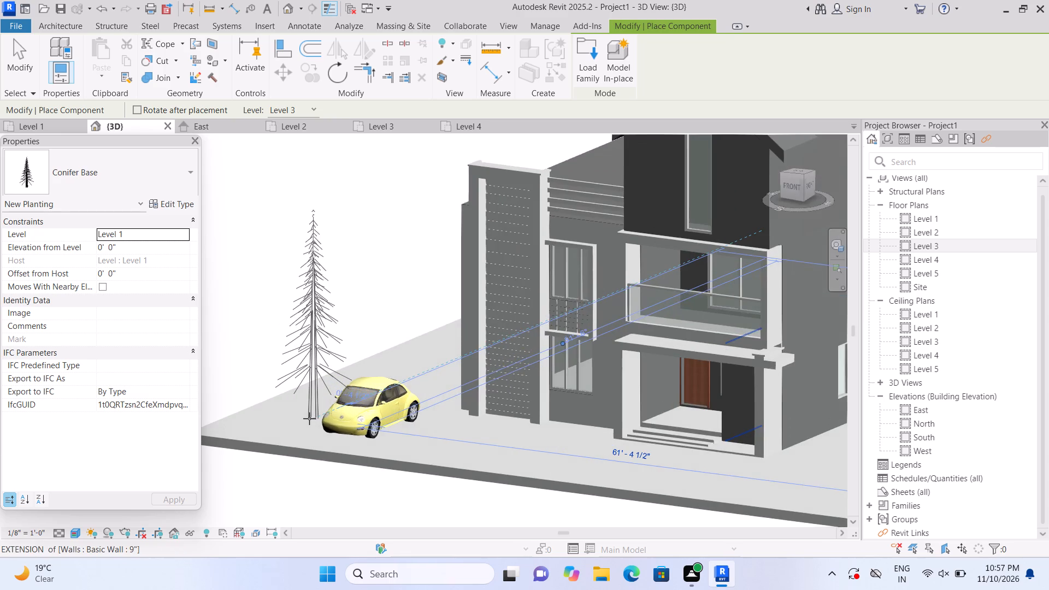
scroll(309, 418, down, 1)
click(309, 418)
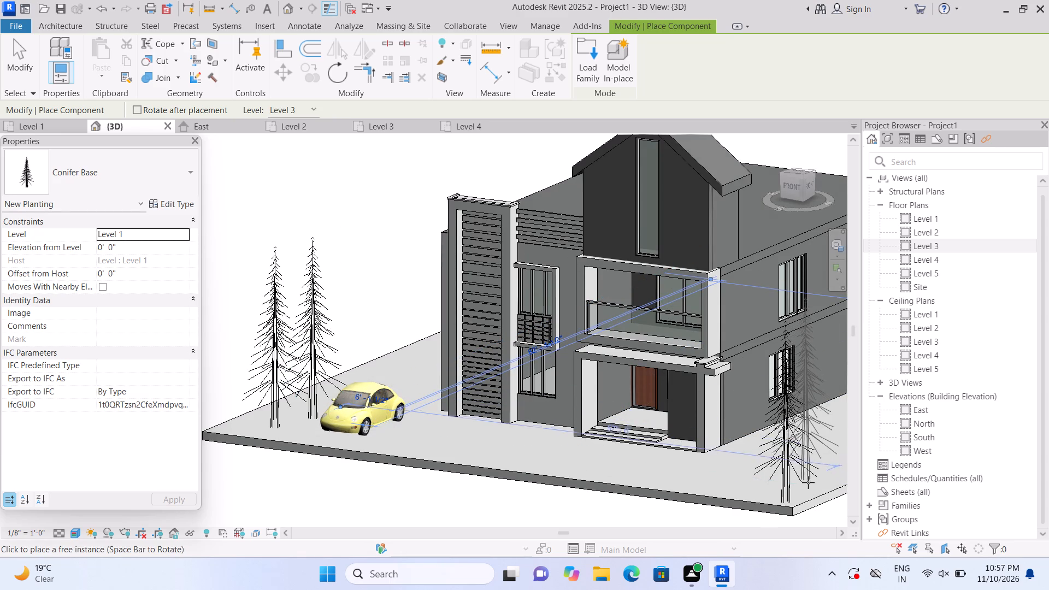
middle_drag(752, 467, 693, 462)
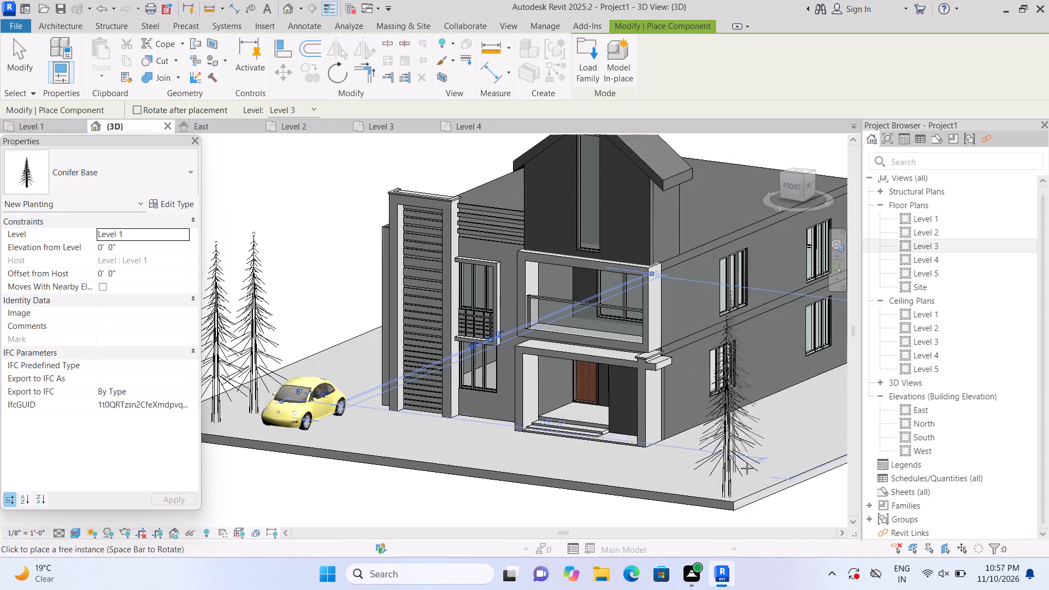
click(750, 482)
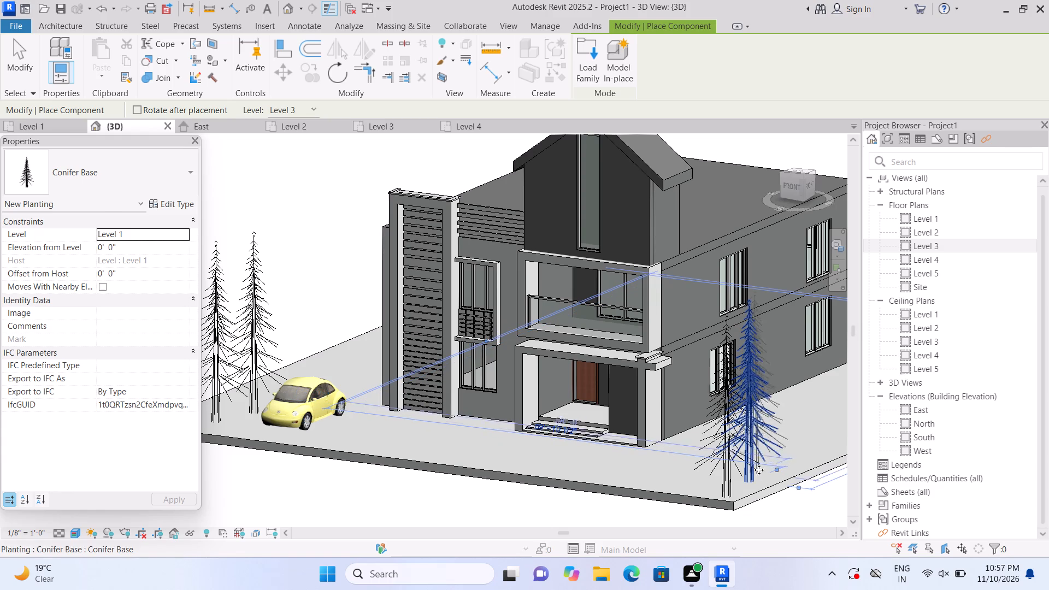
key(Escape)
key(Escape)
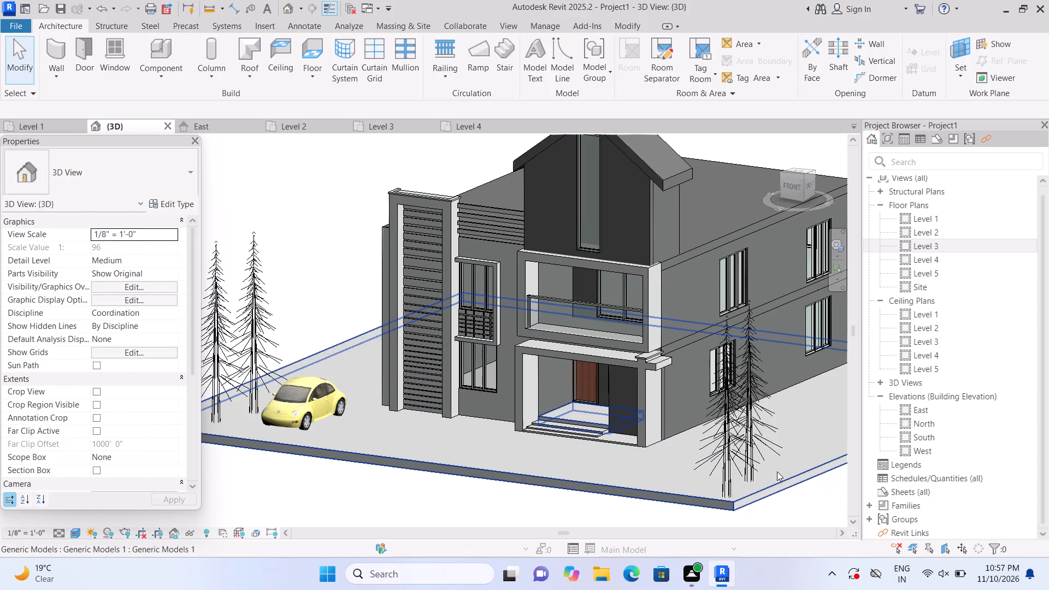
Set the 3D view's visual style to Realistic to check the conifer trees.
scroll(775, 474, down, 1)
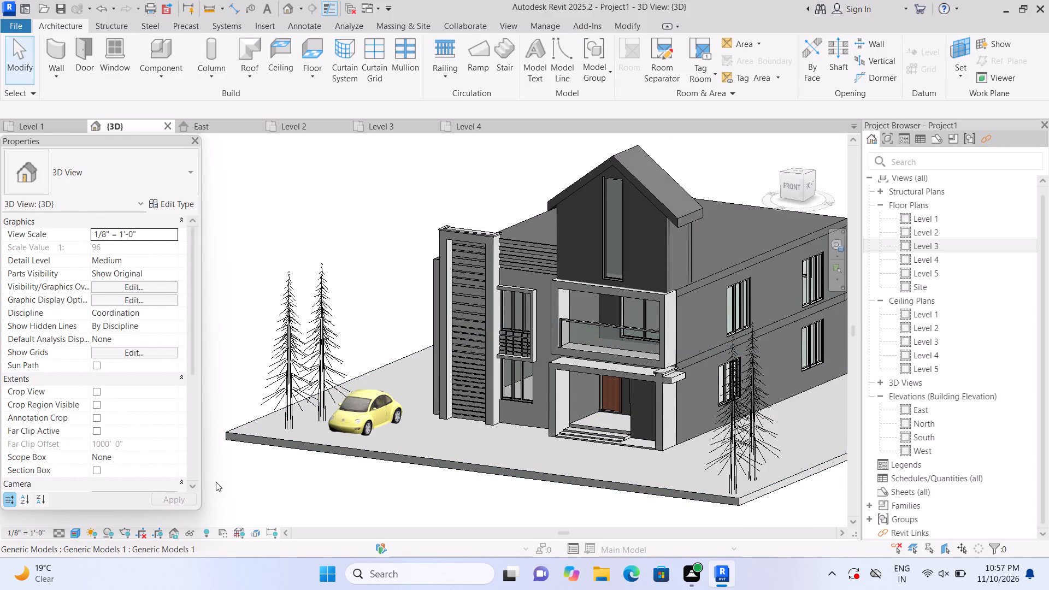
click(78, 533)
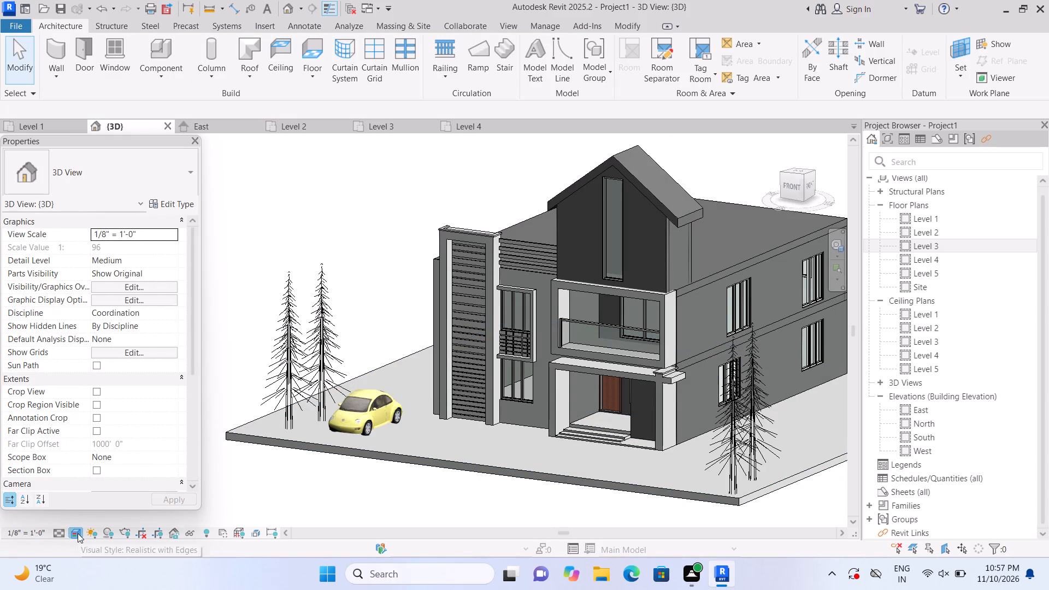
click(95, 521)
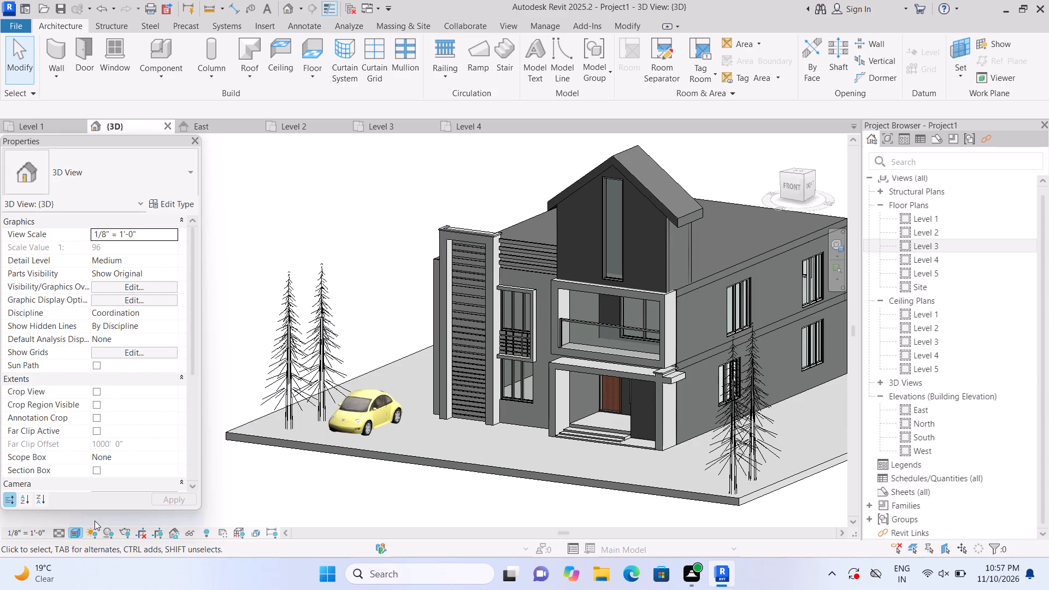
click(73, 533)
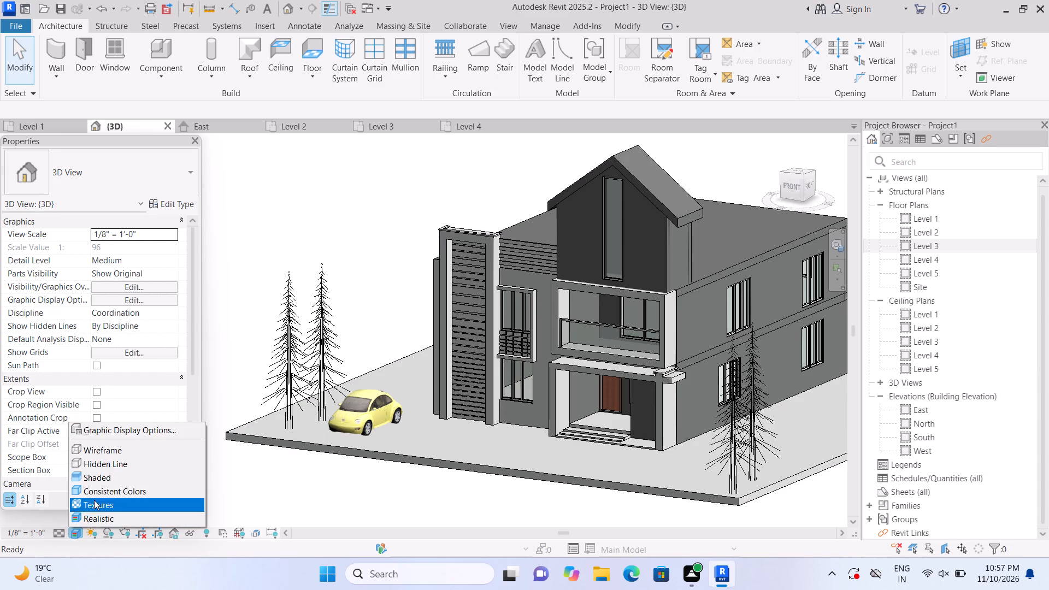
click(107, 521)
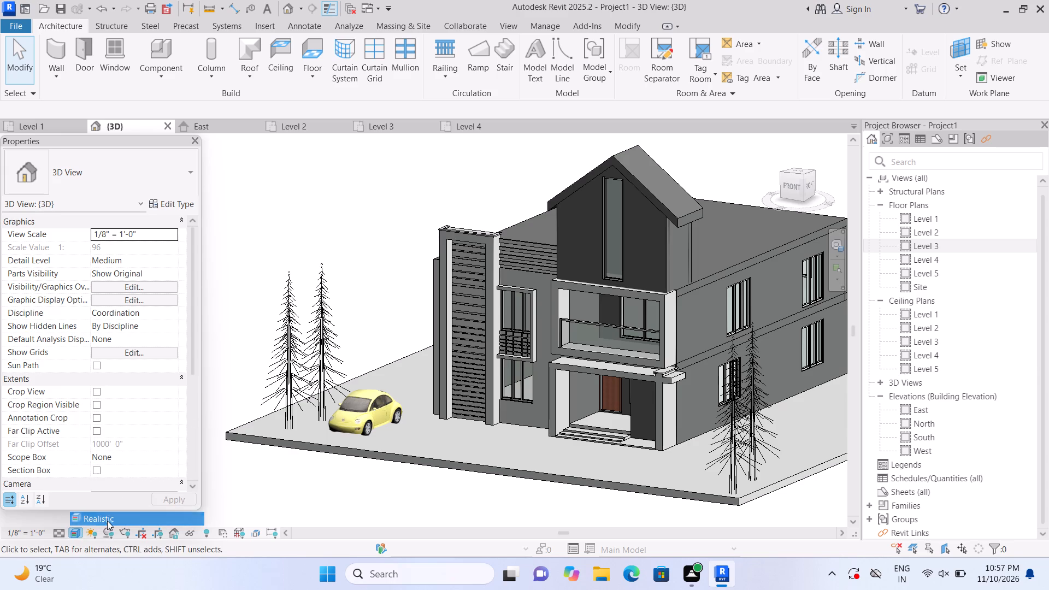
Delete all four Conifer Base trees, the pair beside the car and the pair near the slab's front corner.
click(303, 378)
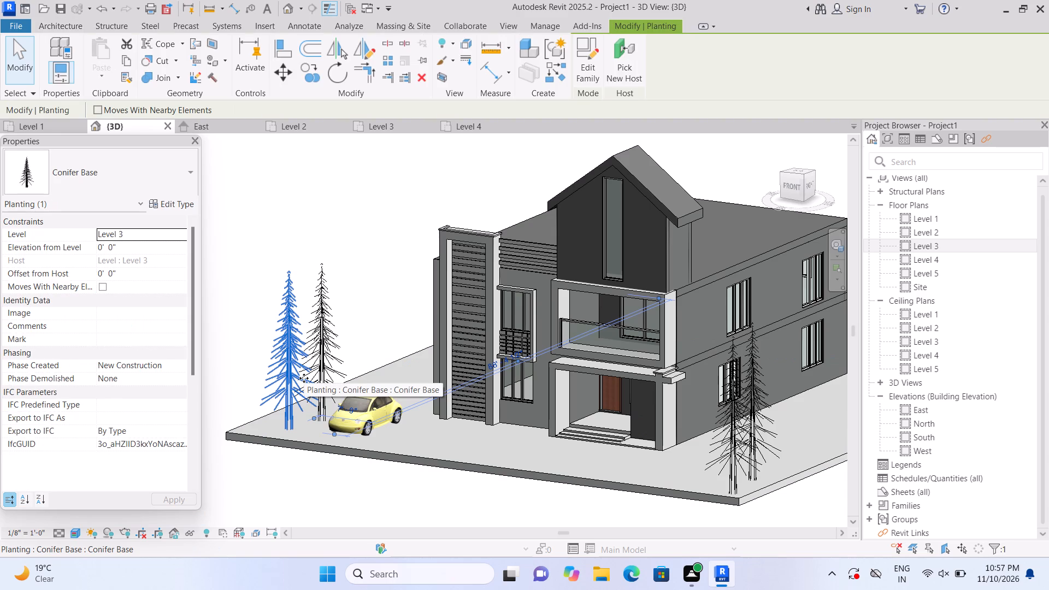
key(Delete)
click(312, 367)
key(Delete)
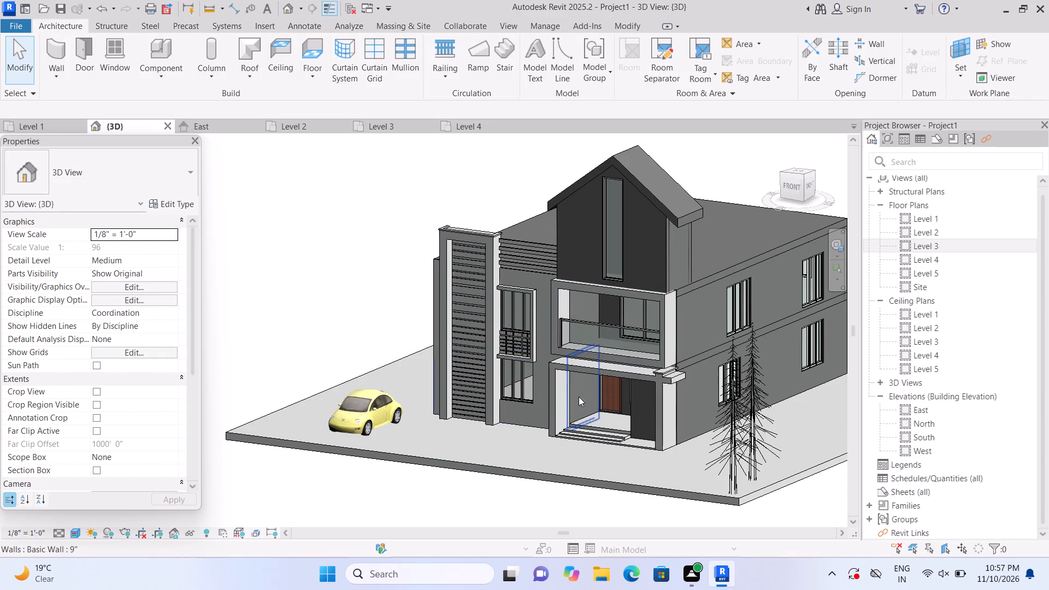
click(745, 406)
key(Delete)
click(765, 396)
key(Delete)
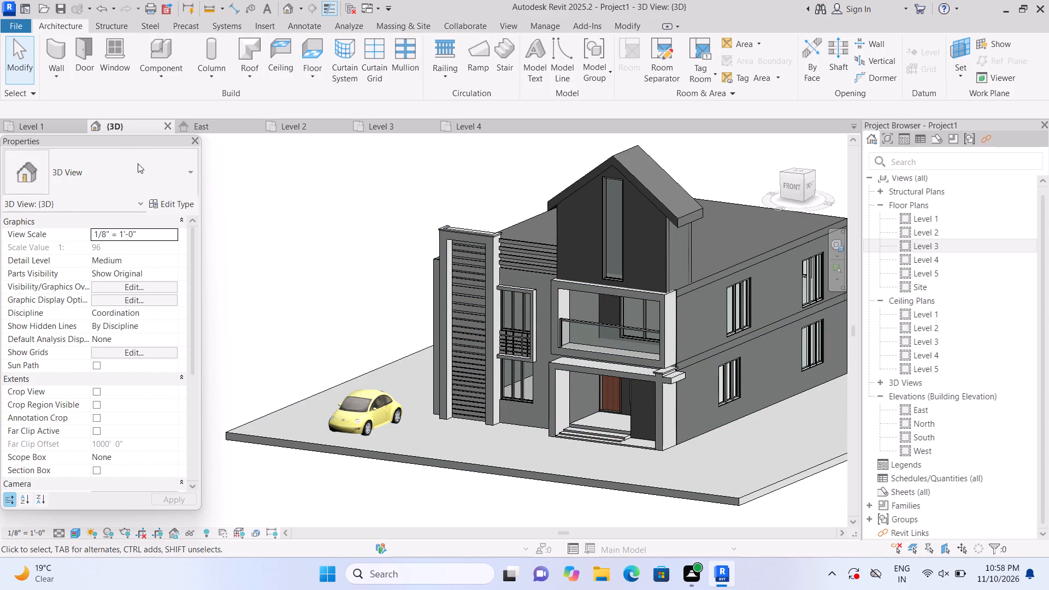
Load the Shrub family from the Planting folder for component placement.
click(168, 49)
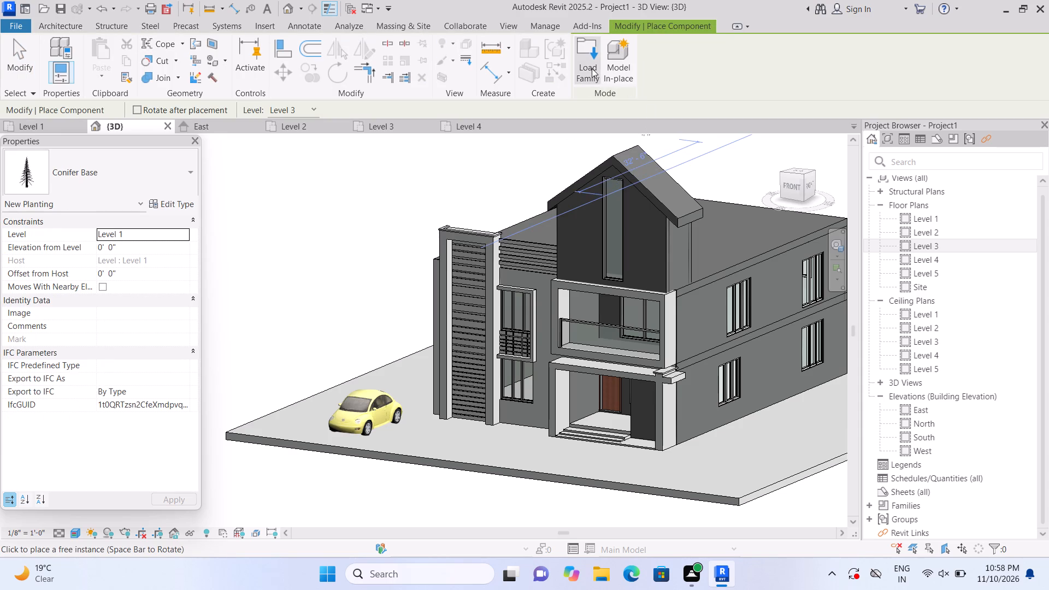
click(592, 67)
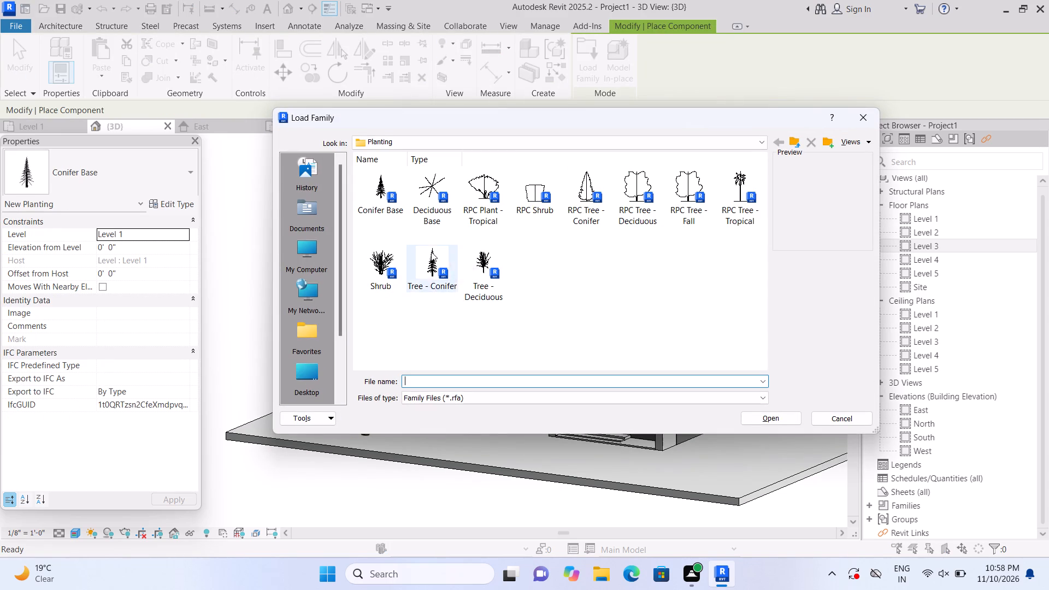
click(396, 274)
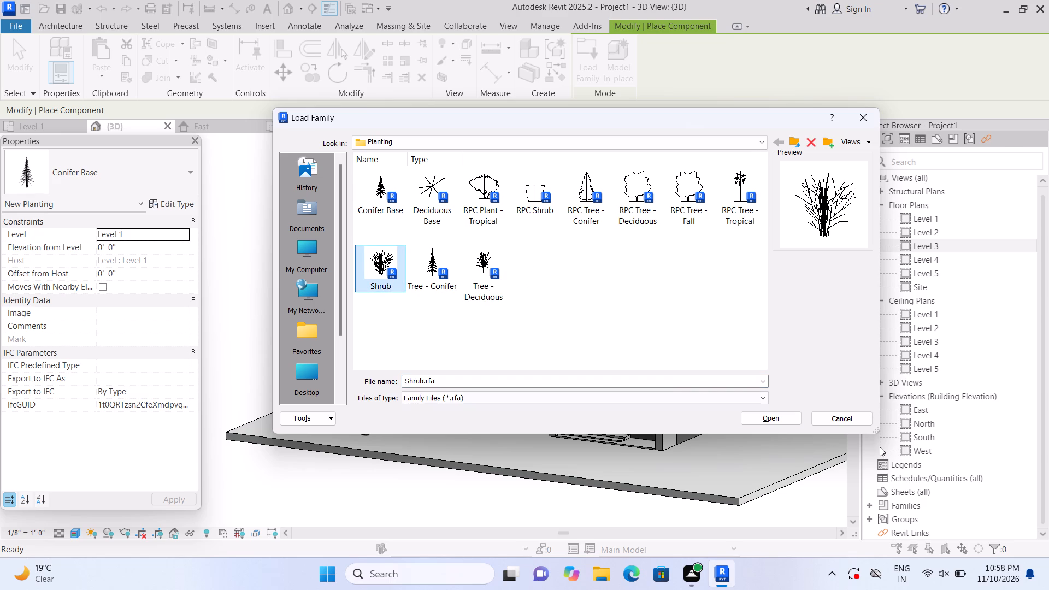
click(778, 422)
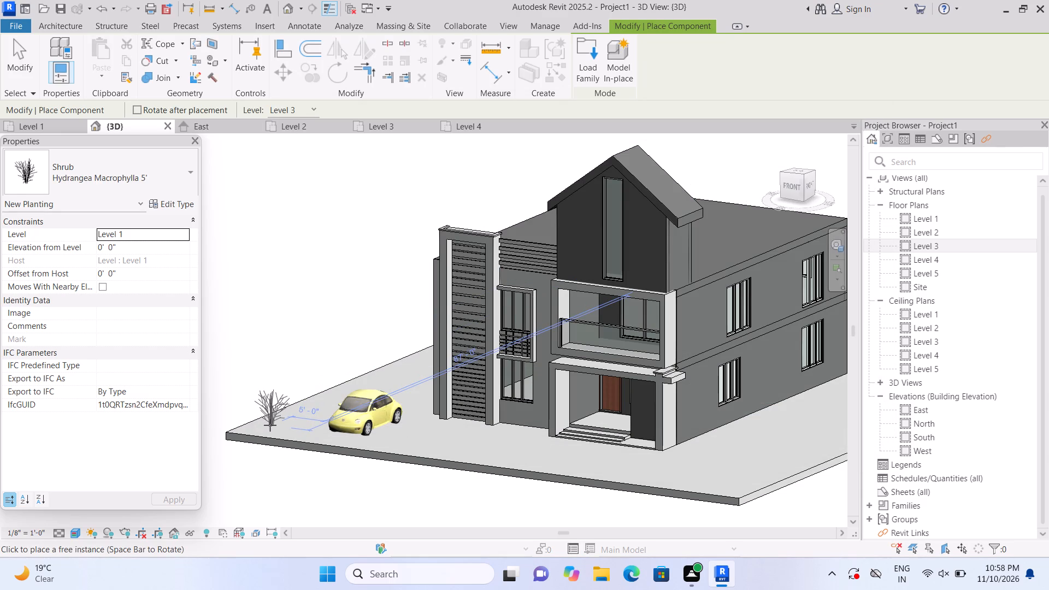
Load the RPC Tree - Conifer family from the Planting folder, with Chinese Juniper - 7' as the type to place.
click(590, 54)
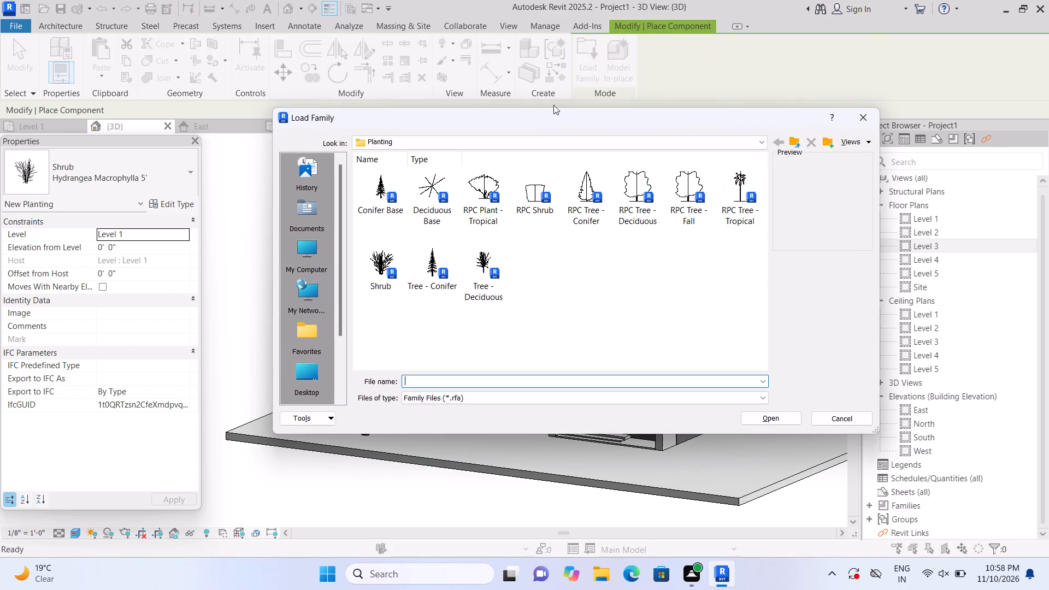
click(591, 211)
click(773, 412)
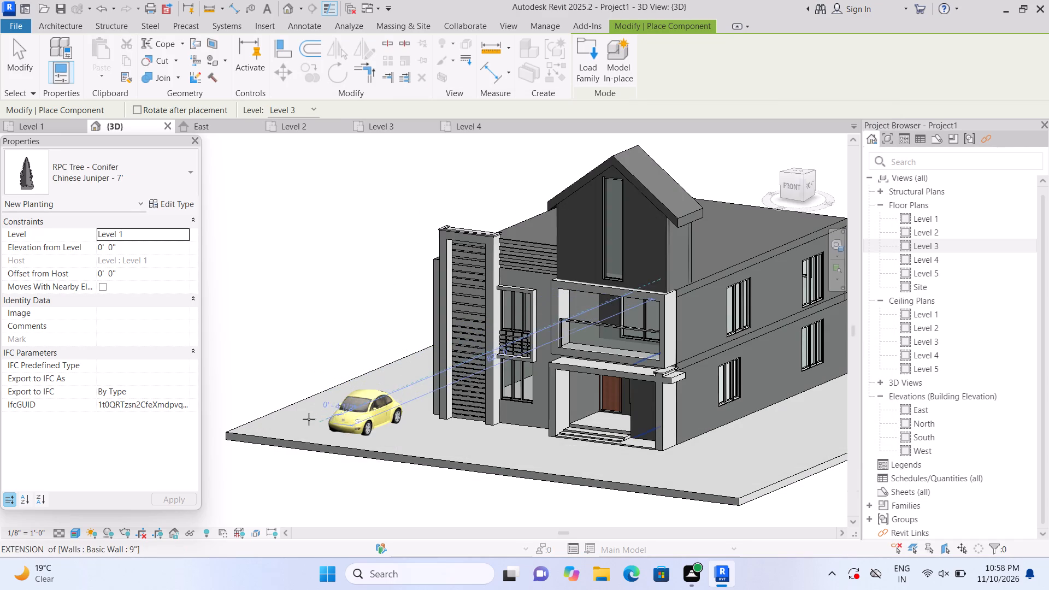
double_click(197, 171)
click(131, 252)
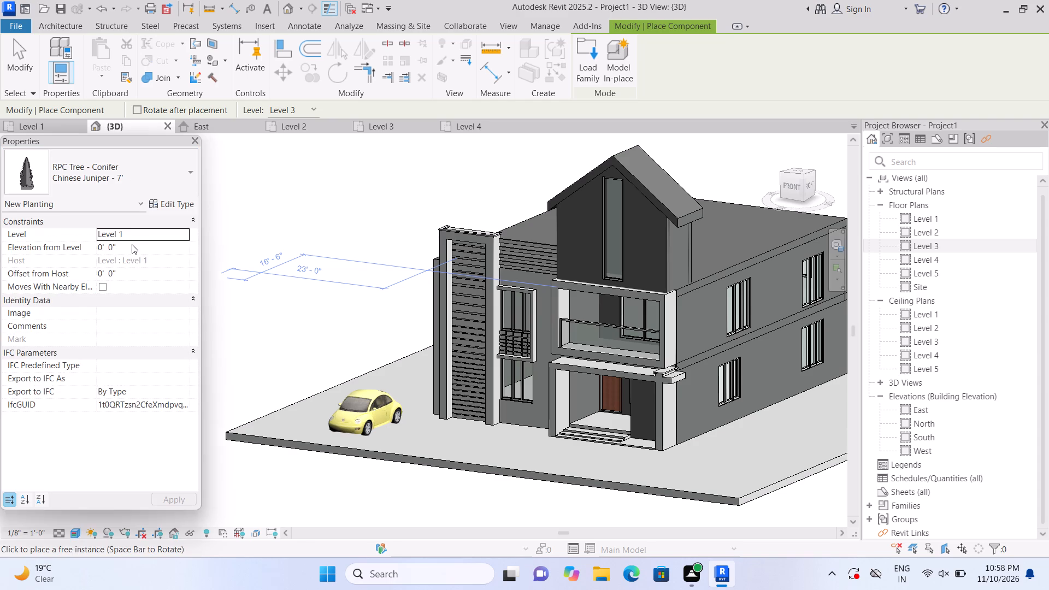
Place four Chinese Juniper - 7' trees: one off the slab behind the car, one beside the car, one by the slatted tower, one at the porch corner.
click(275, 345)
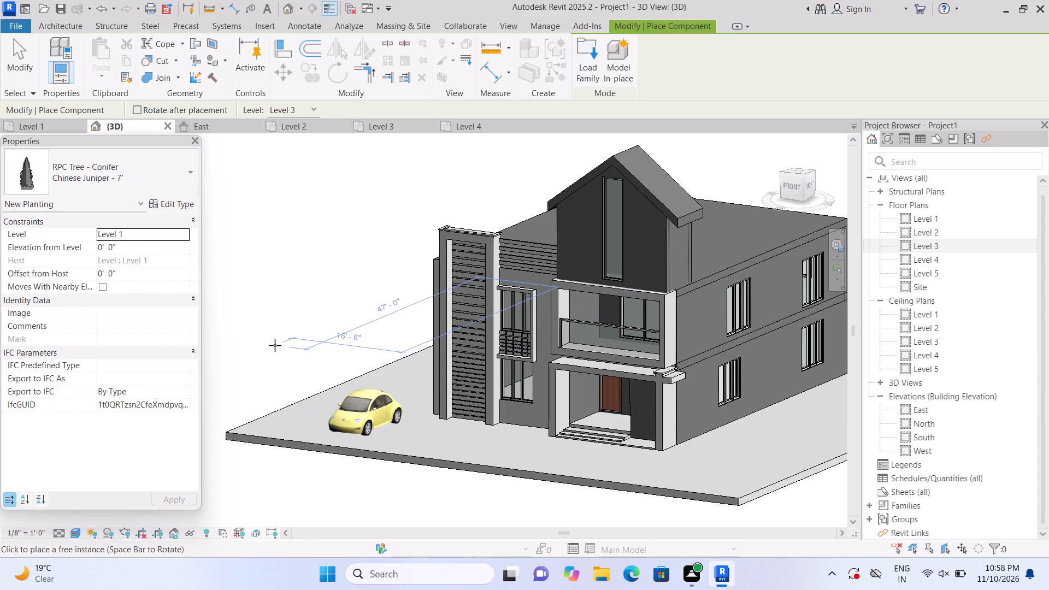
click(276, 425)
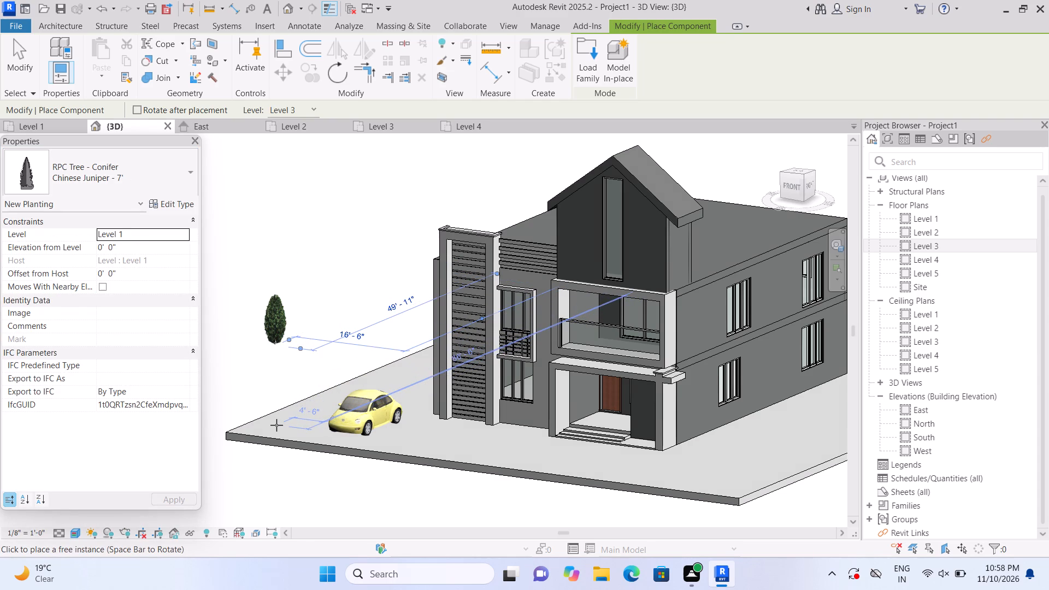
click(425, 411)
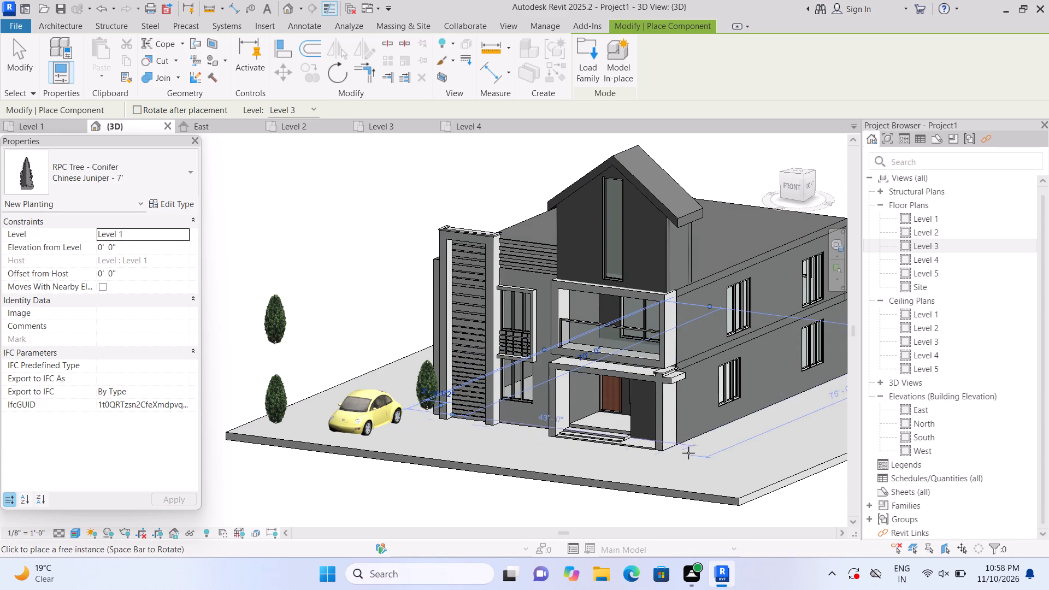
click(683, 444)
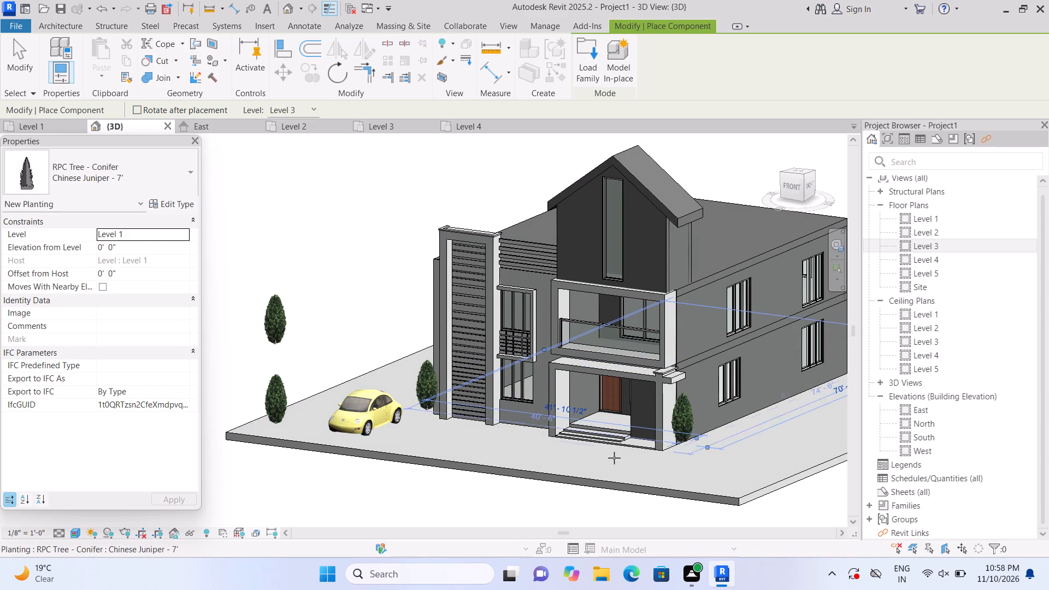
click(706, 444)
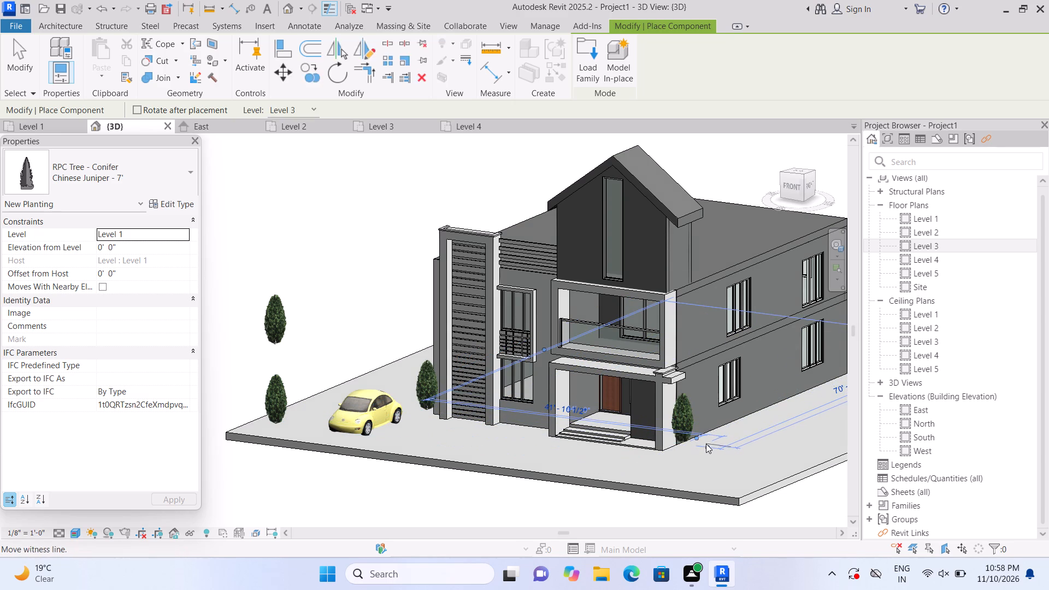
scroll(708, 442, up, 1)
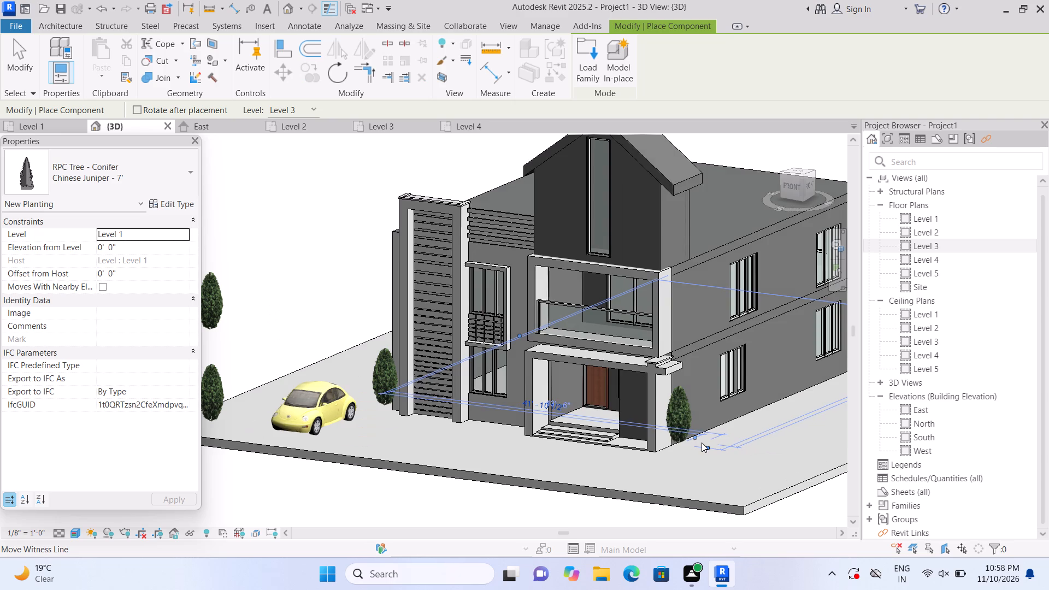
click(702, 442)
scroll(705, 441, down, 1)
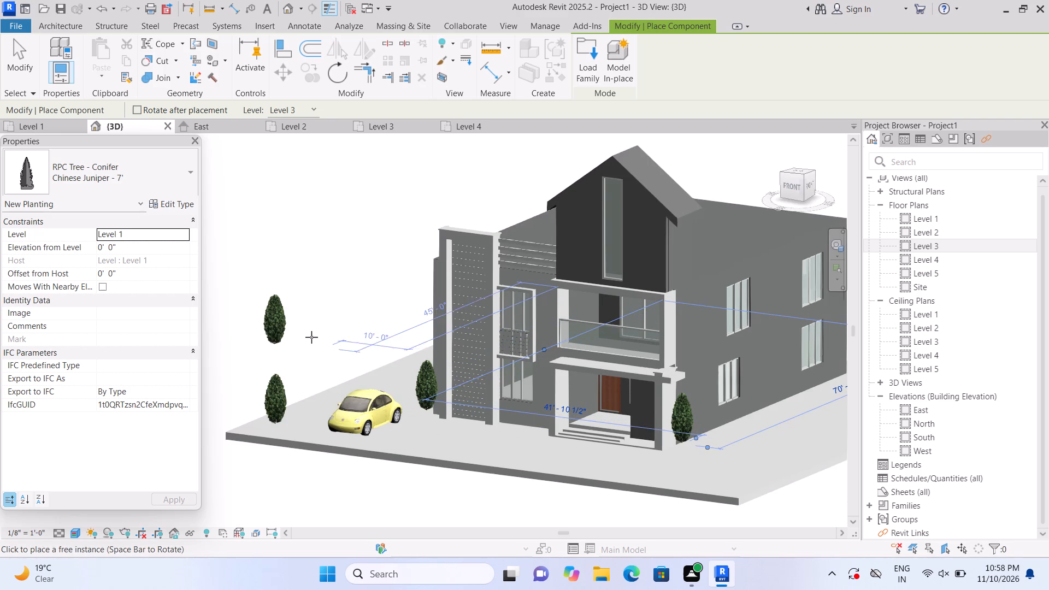
key(Escape)
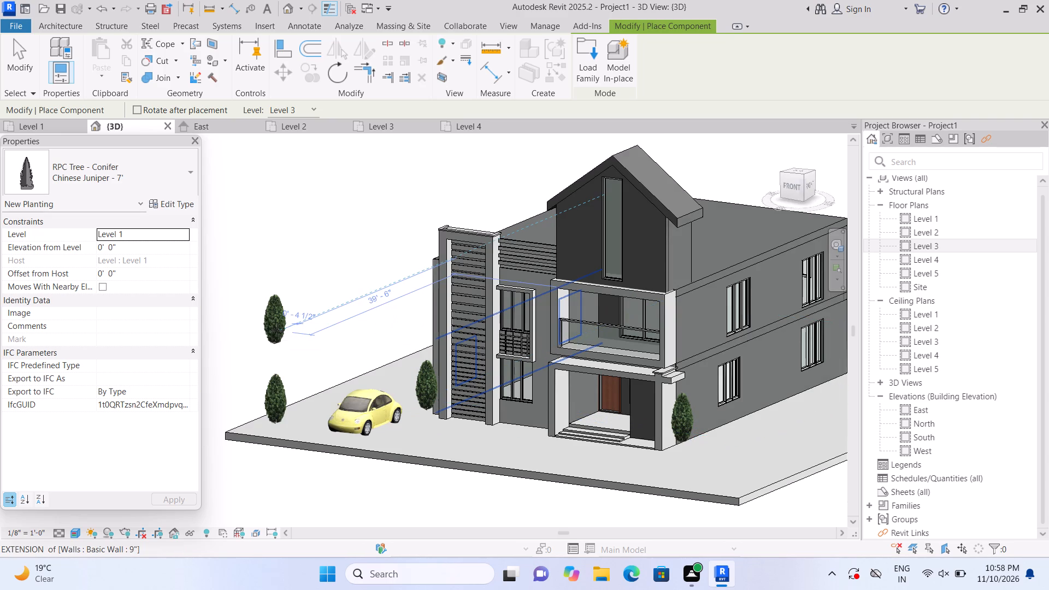
key(Escape)
Select the stray Chinese Juniper standing off the slab behind the car.
click(267, 324)
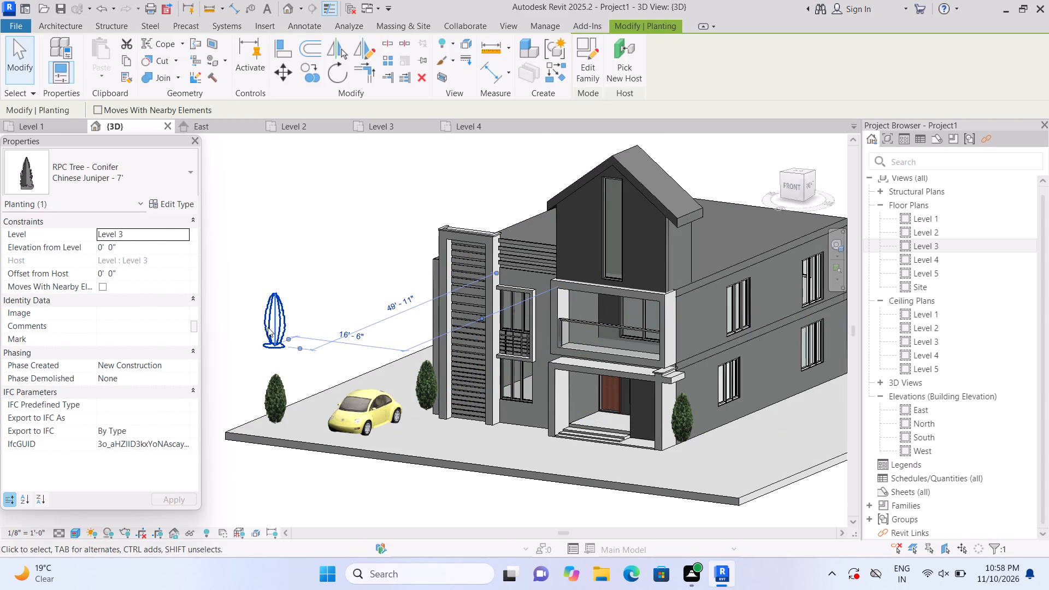
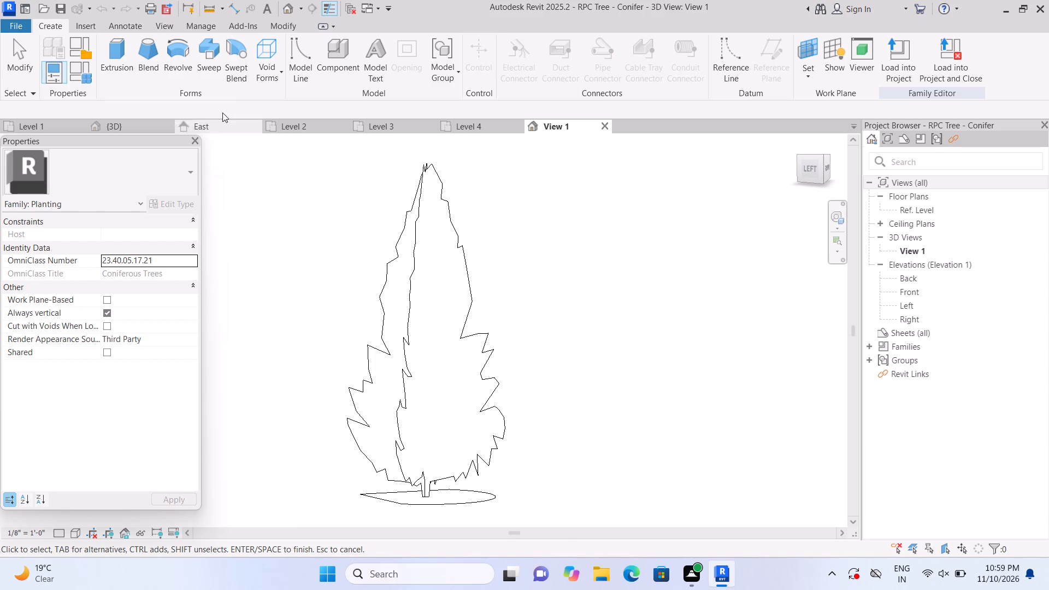
Leave the RPC Tree - Conifer family and return to the house project's default 3D view via its Level 1 plan.
click(290, 11)
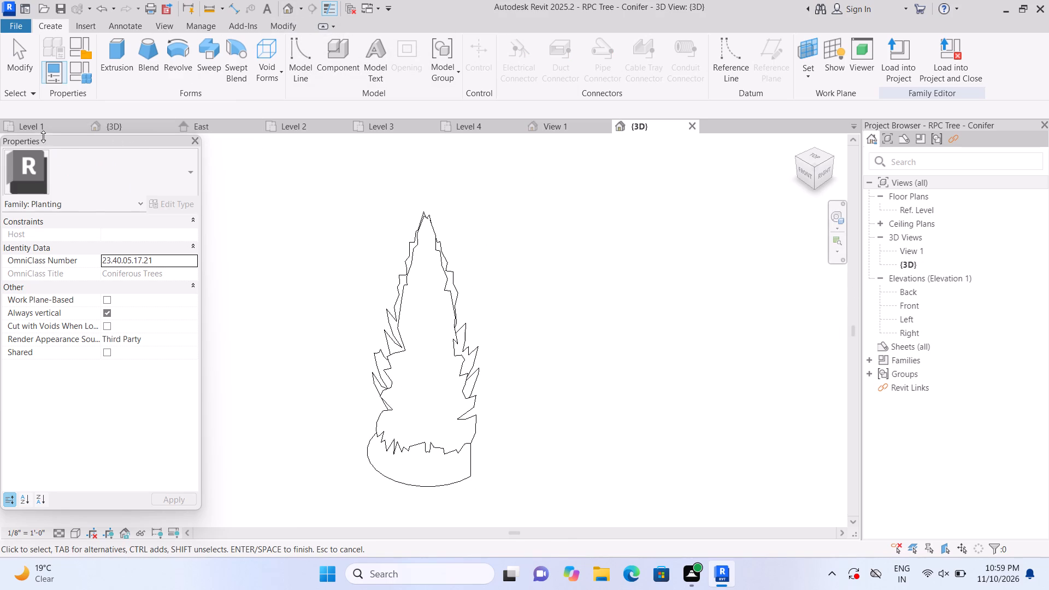
double_click(61, 125)
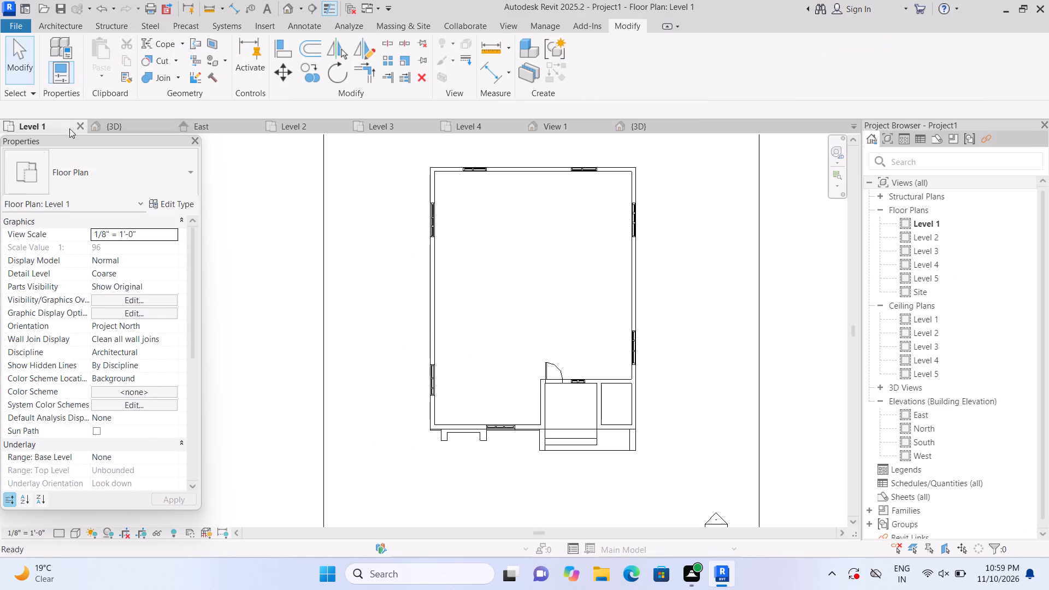
click(287, 7)
scroll(463, 400, up, 2)
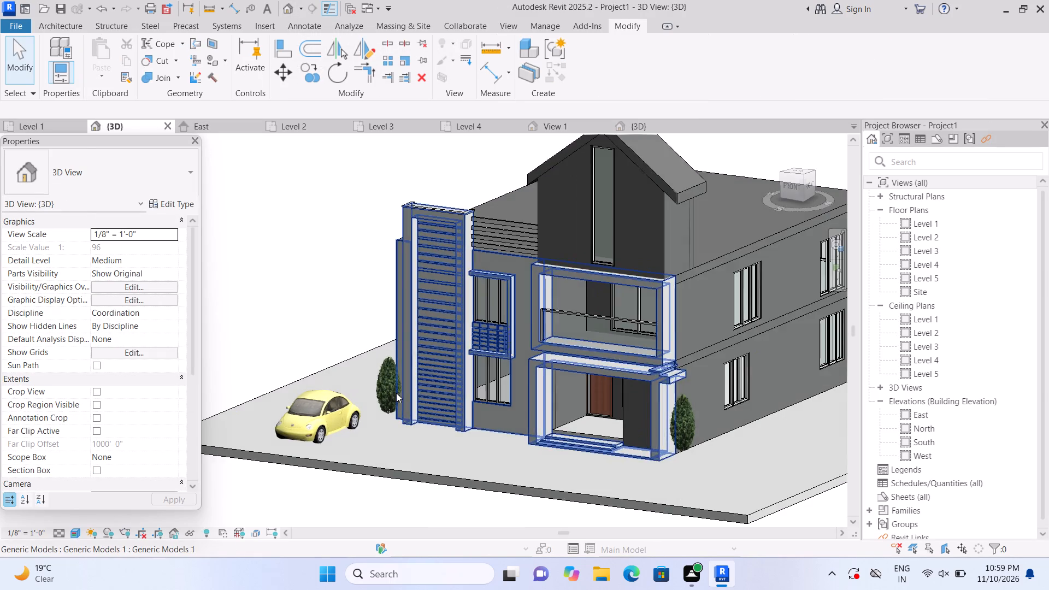
scroll(341, 331, up, 2)
scroll(341, 331, down, 5)
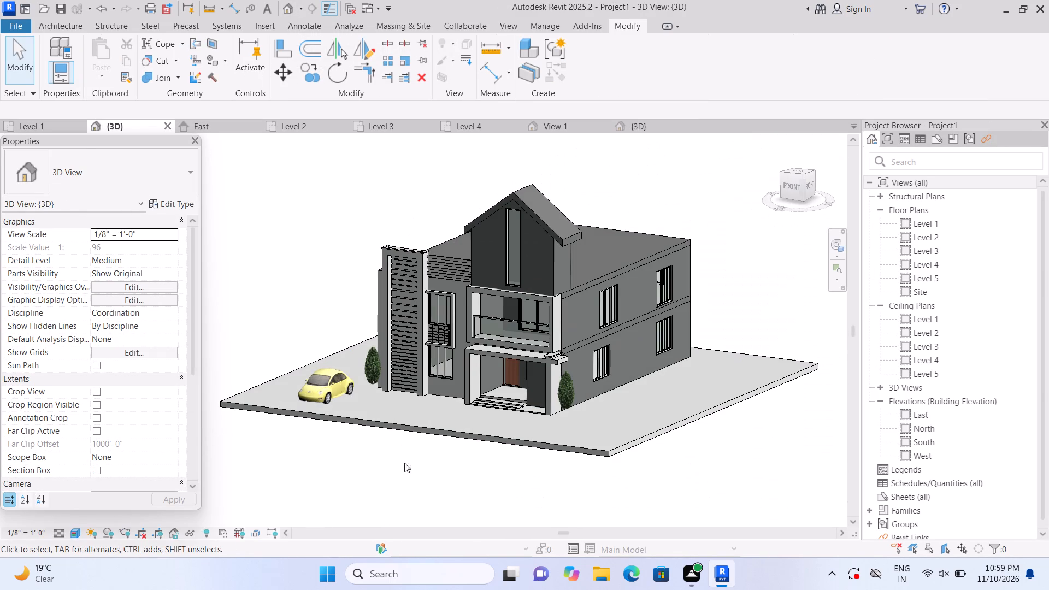
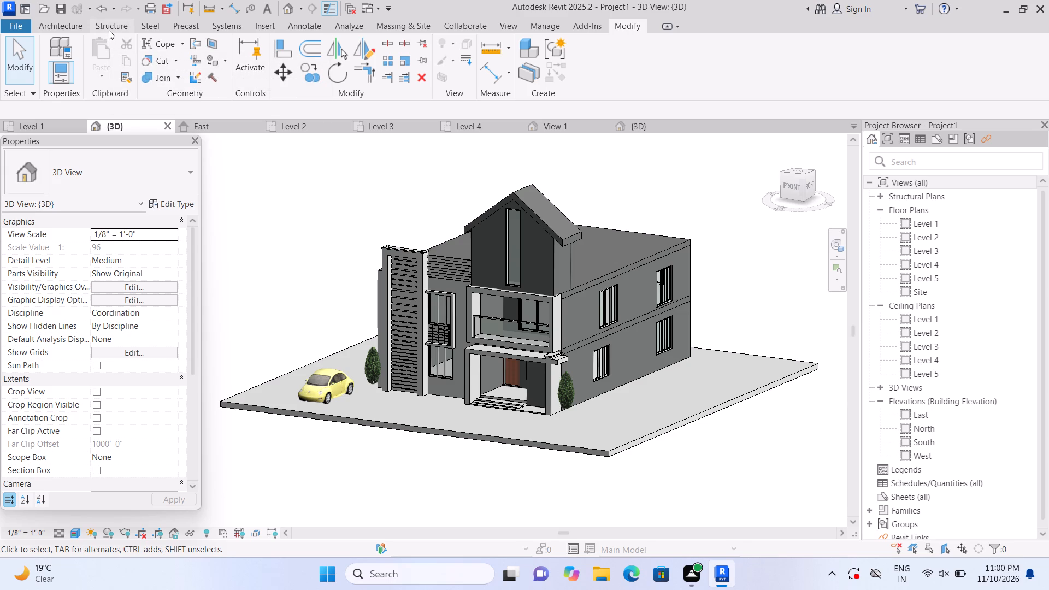
Load the RPC Plant - Tropical family and place one Agave - 1.5' in front of the ground slab.
click(384, 28)
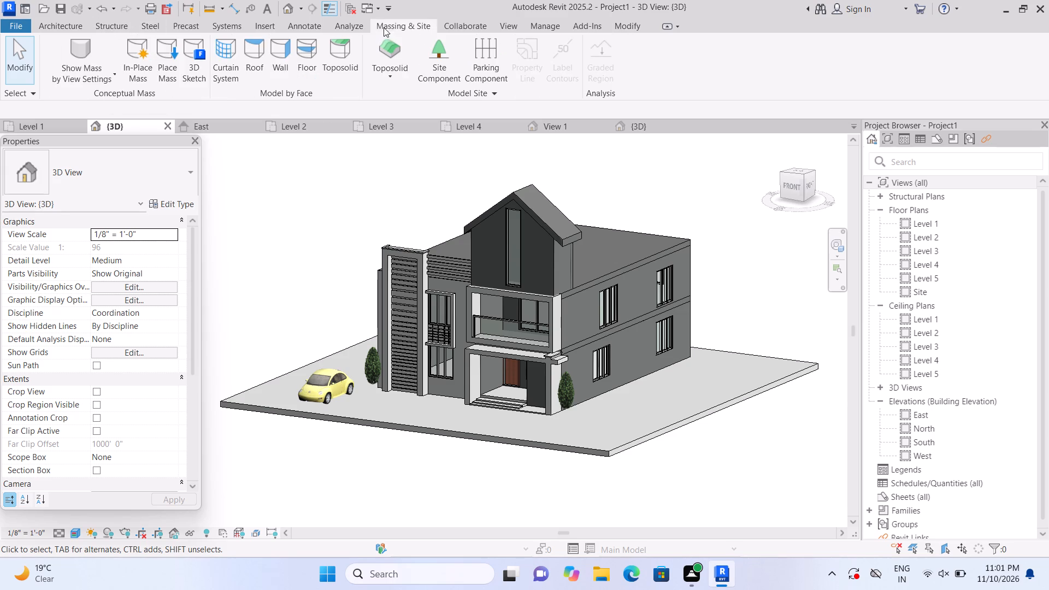
click(70, 26)
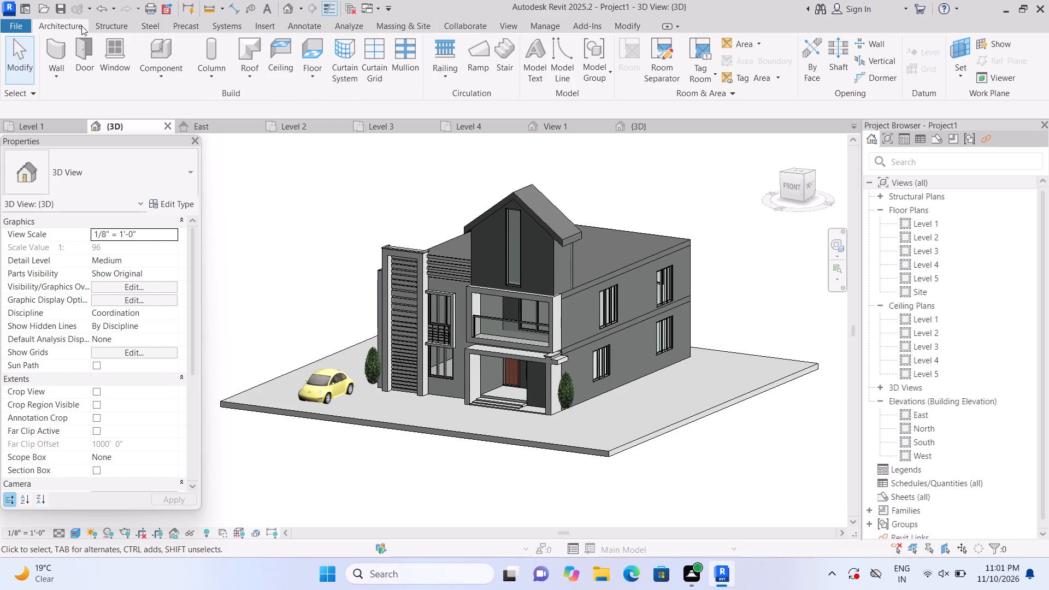
click(158, 53)
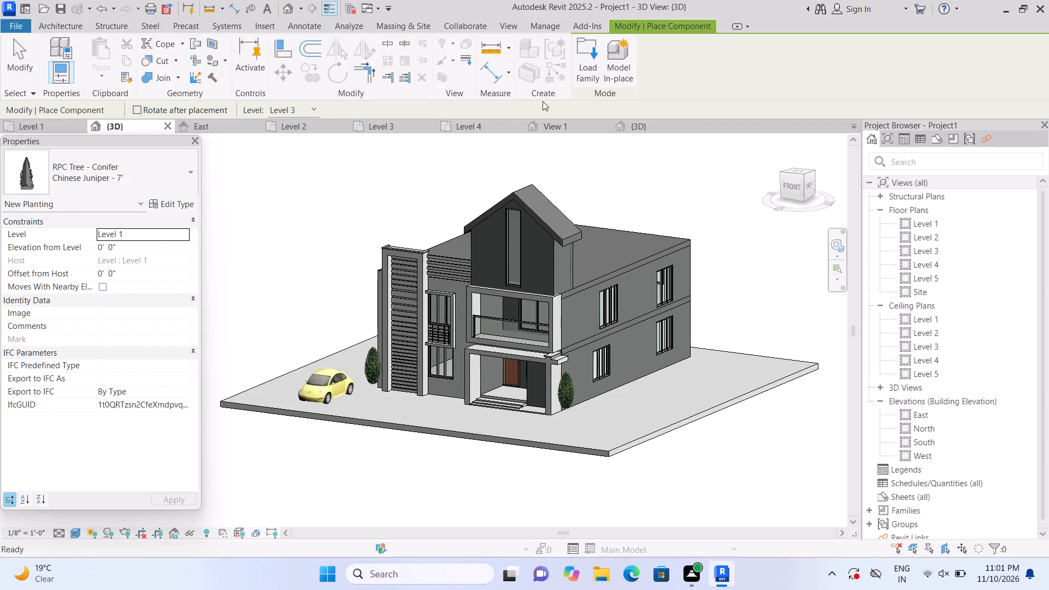
click(590, 72)
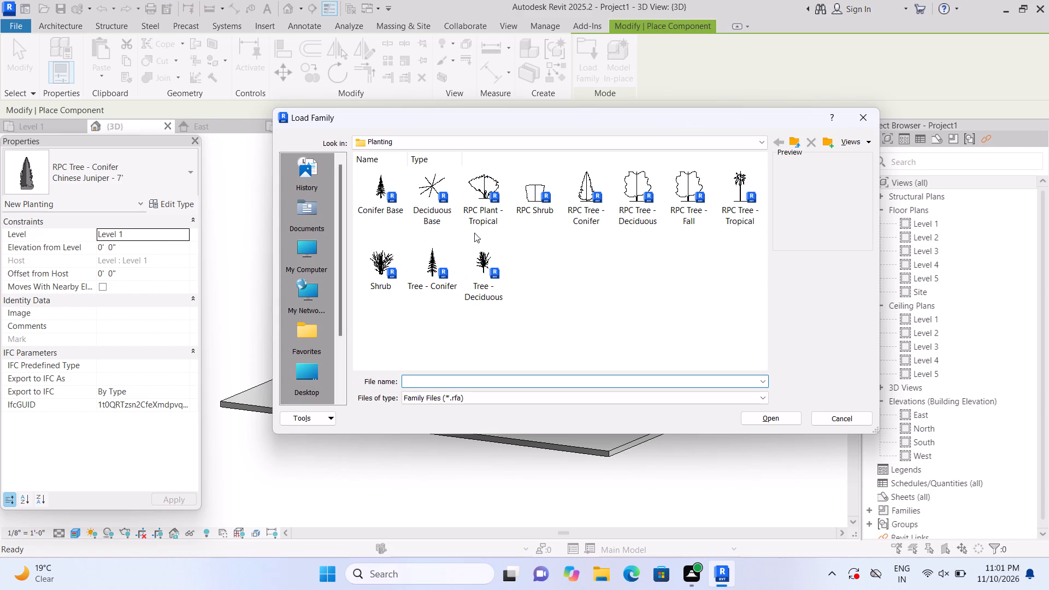
click(492, 199)
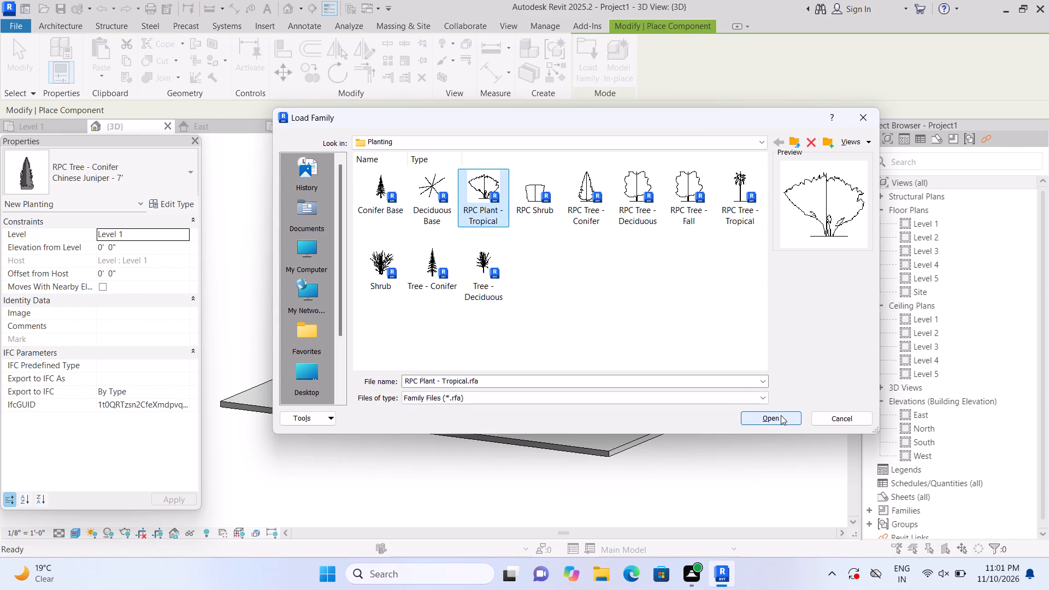
click(781, 415)
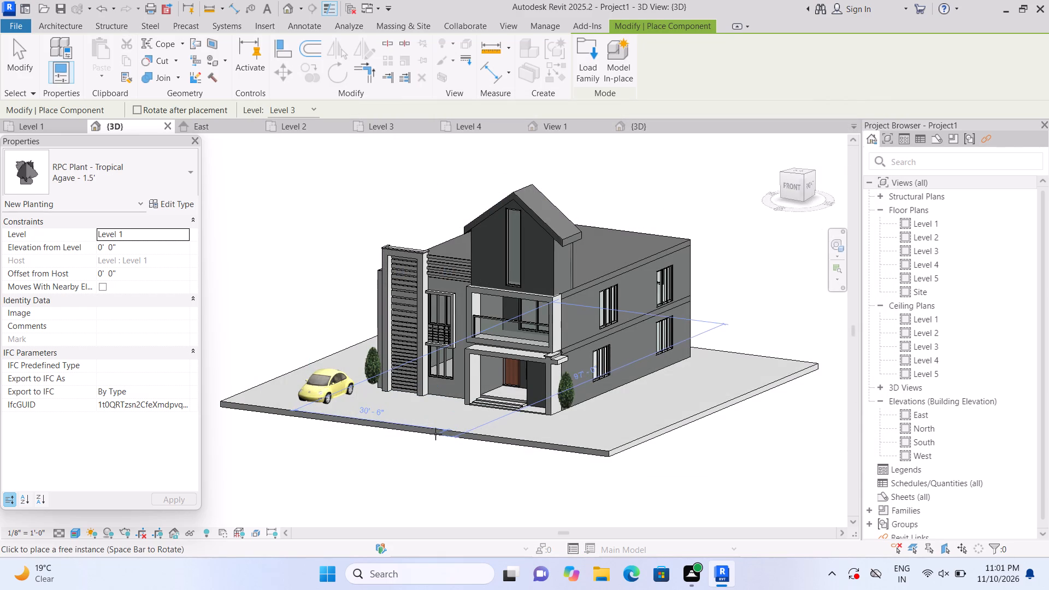
click(388, 470)
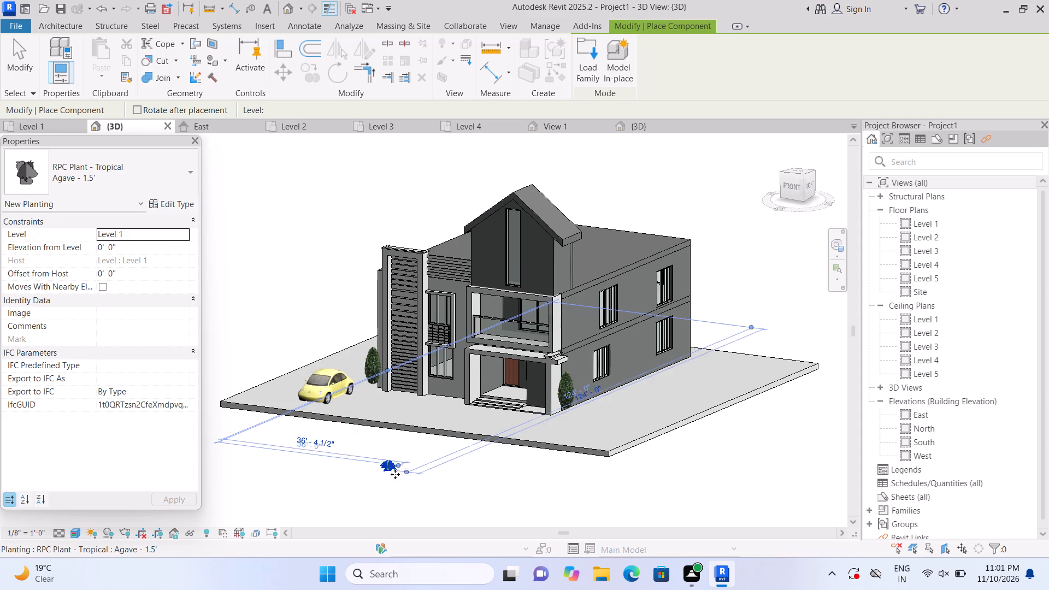
Place two Agave - 1.5' plants side by side at the base of the front louvered wall, near the conifer.
scroll(398, 427, up, 2)
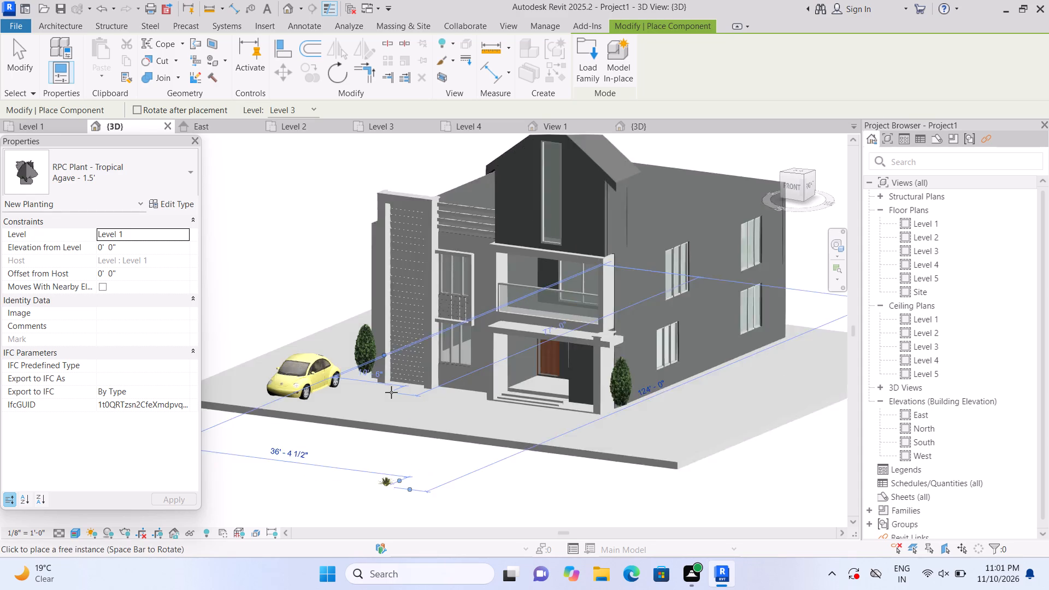
scroll(391, 392, up, 6)
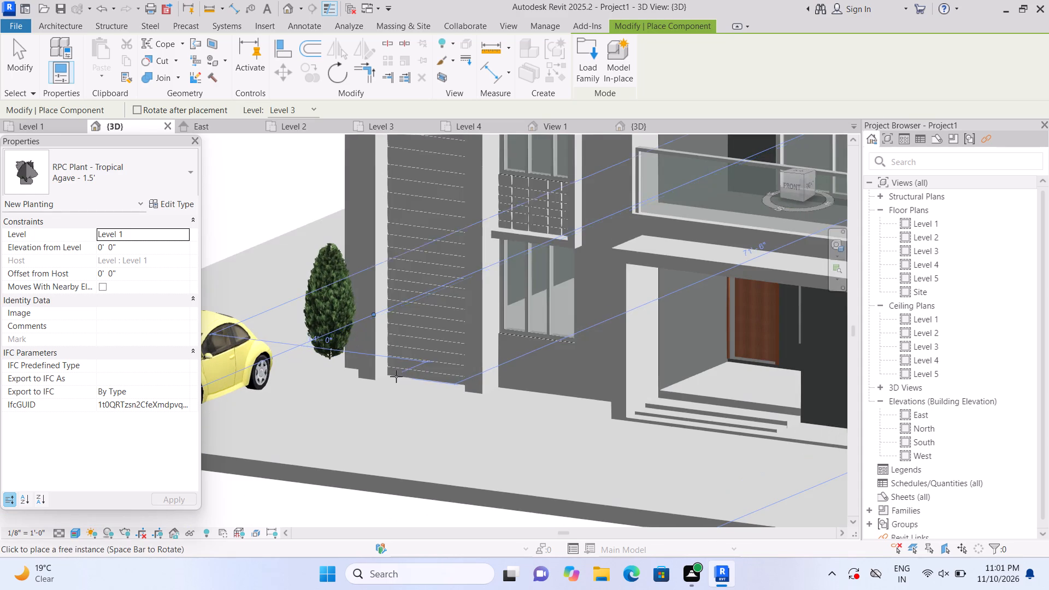
click(396, 376)
click(408, 381)
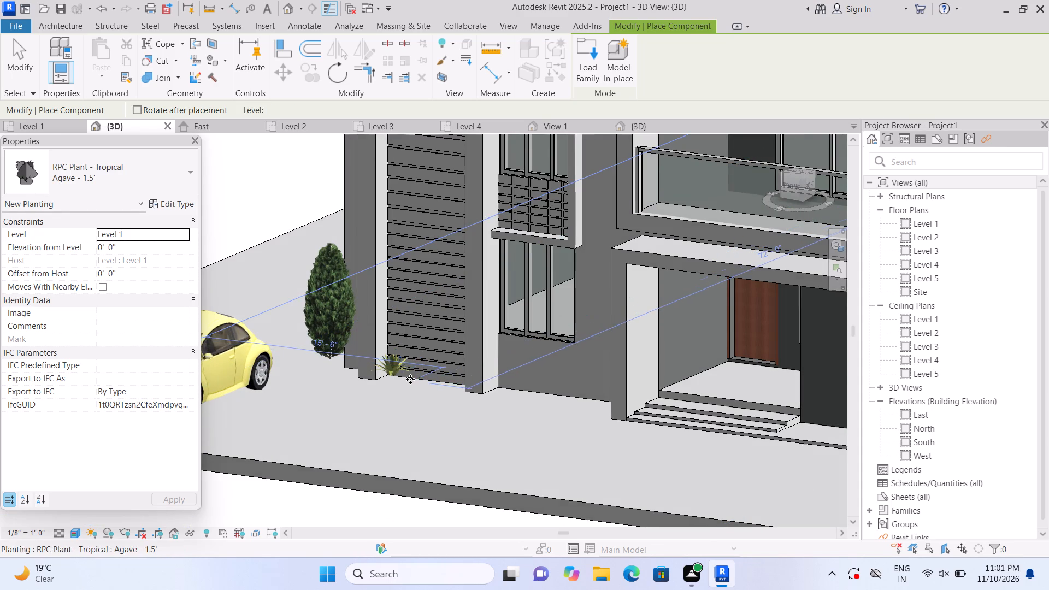
click(429, 377)
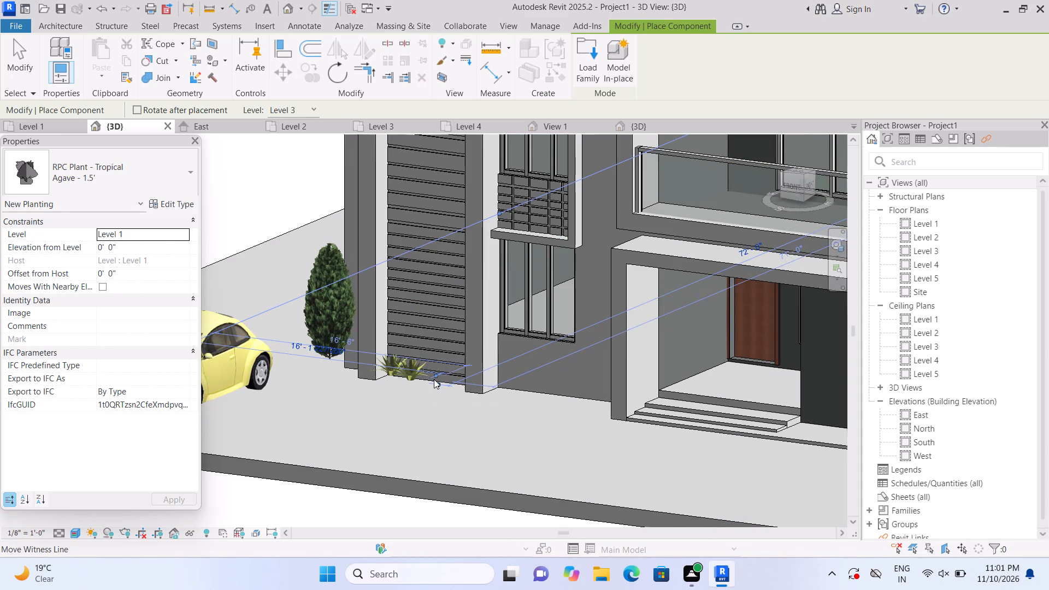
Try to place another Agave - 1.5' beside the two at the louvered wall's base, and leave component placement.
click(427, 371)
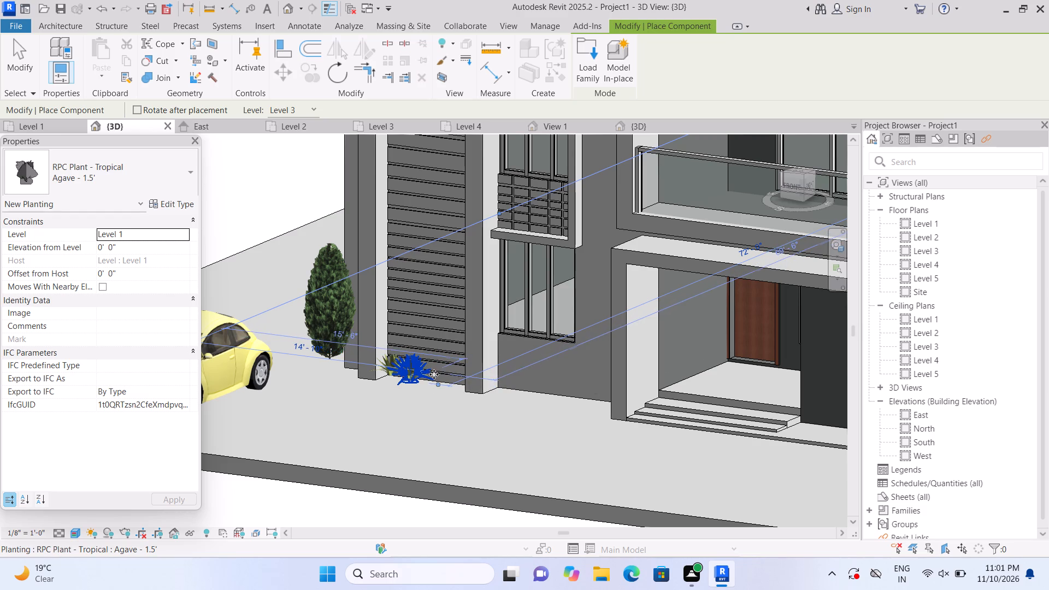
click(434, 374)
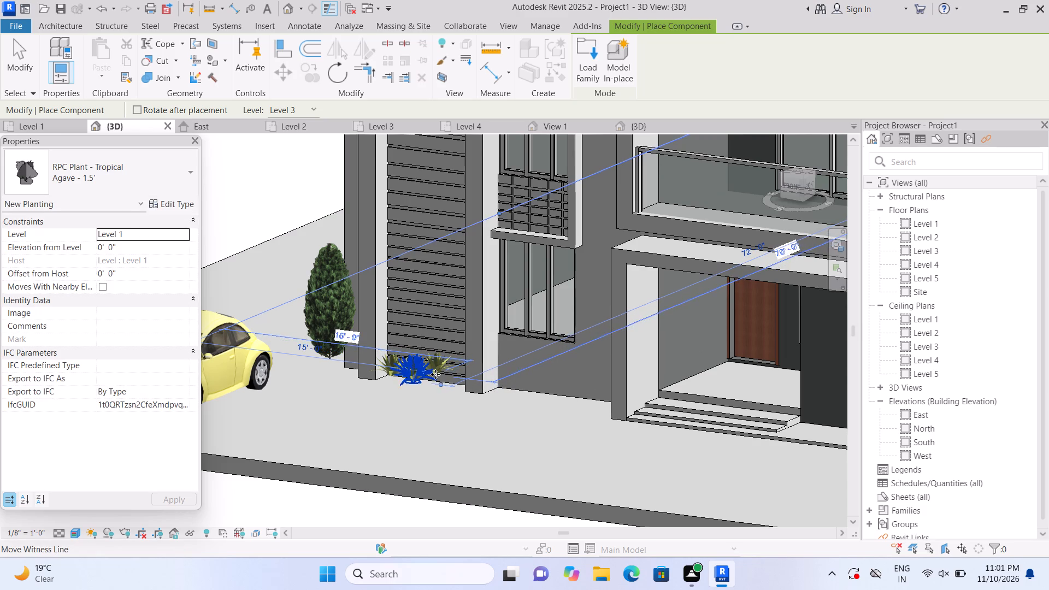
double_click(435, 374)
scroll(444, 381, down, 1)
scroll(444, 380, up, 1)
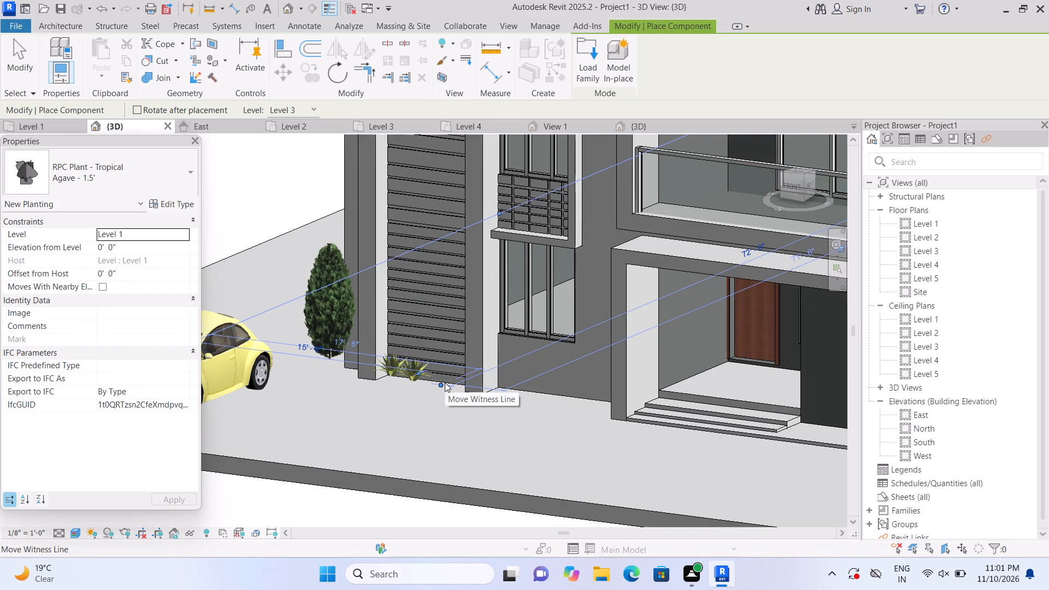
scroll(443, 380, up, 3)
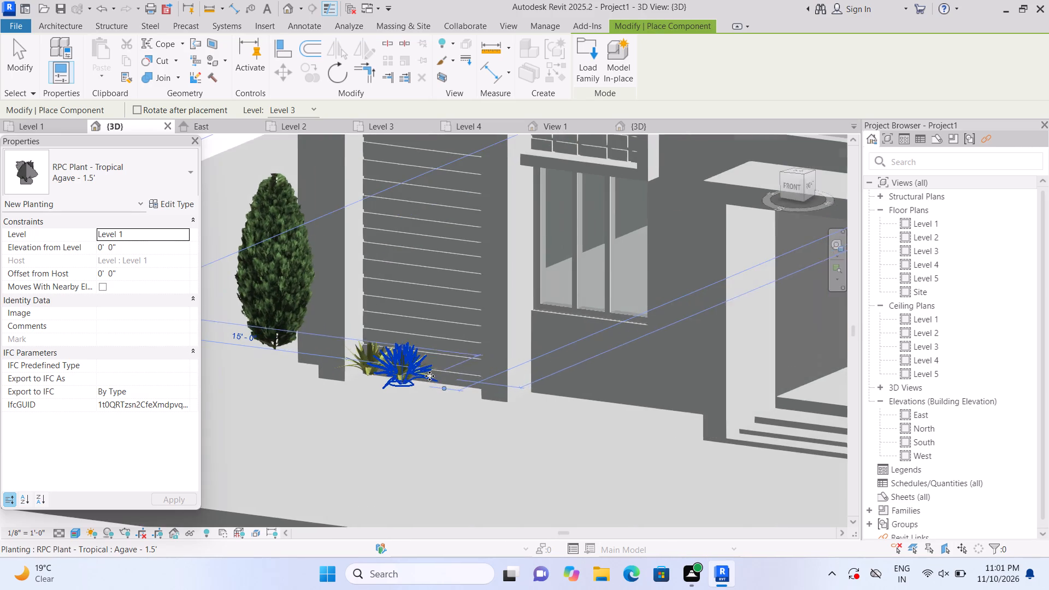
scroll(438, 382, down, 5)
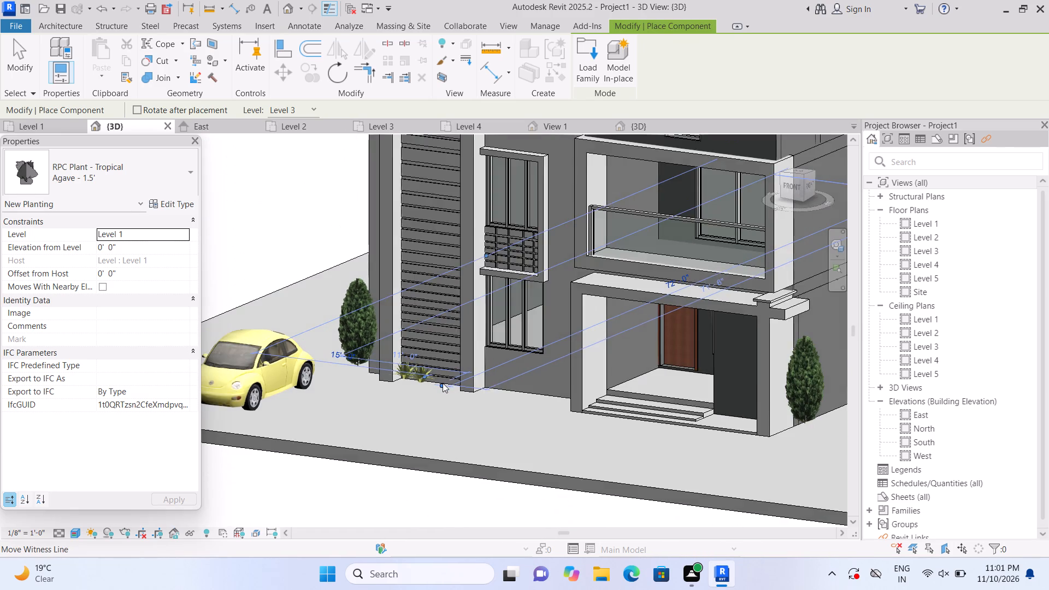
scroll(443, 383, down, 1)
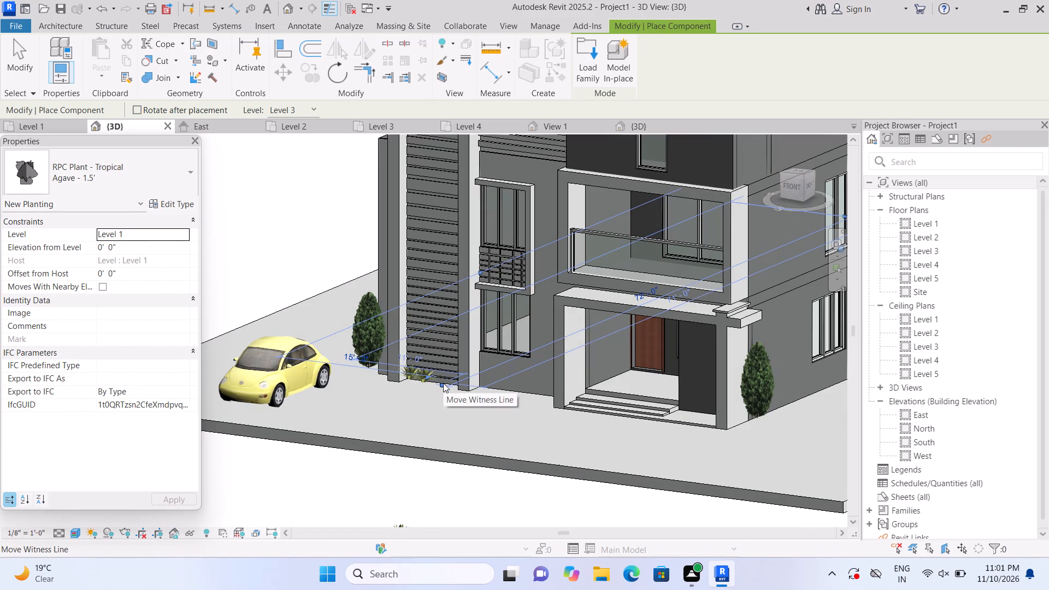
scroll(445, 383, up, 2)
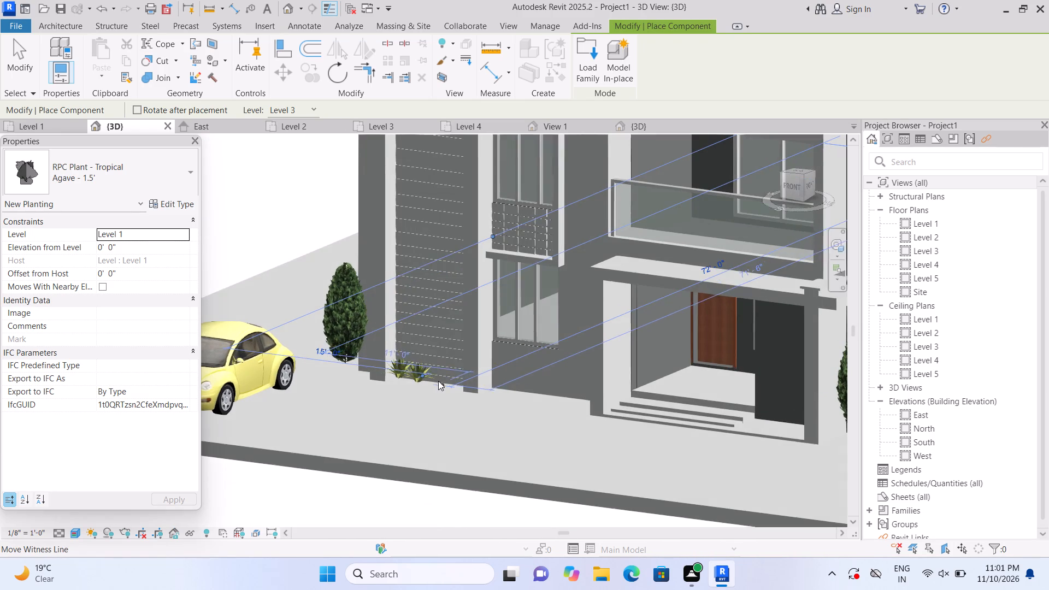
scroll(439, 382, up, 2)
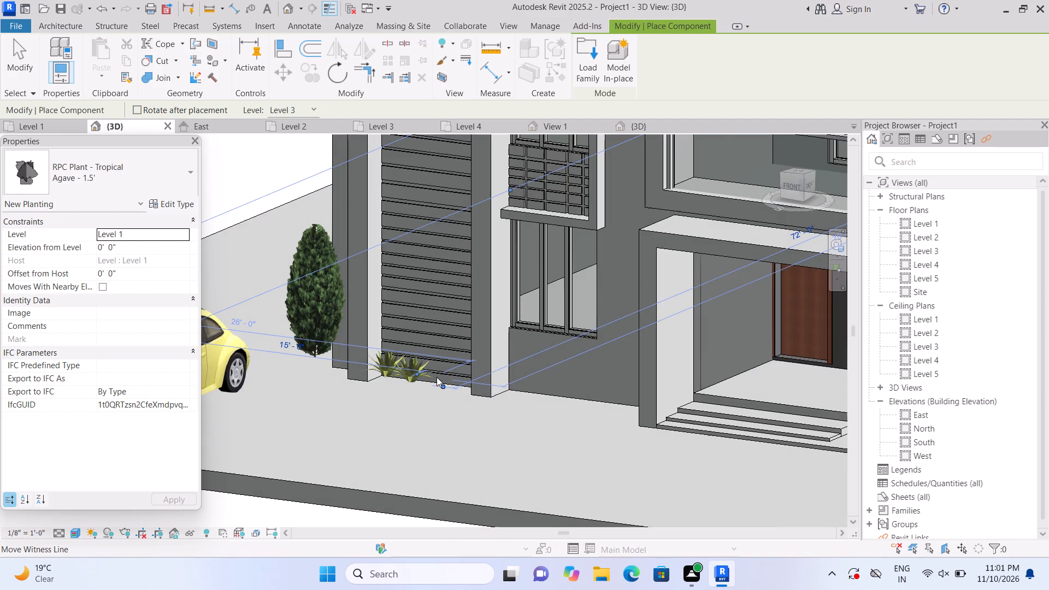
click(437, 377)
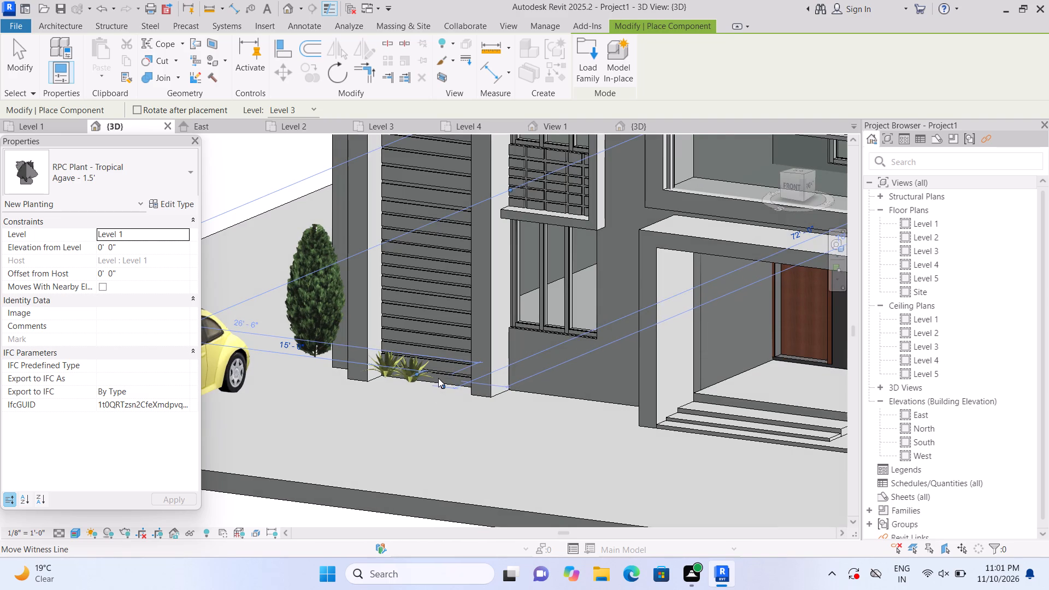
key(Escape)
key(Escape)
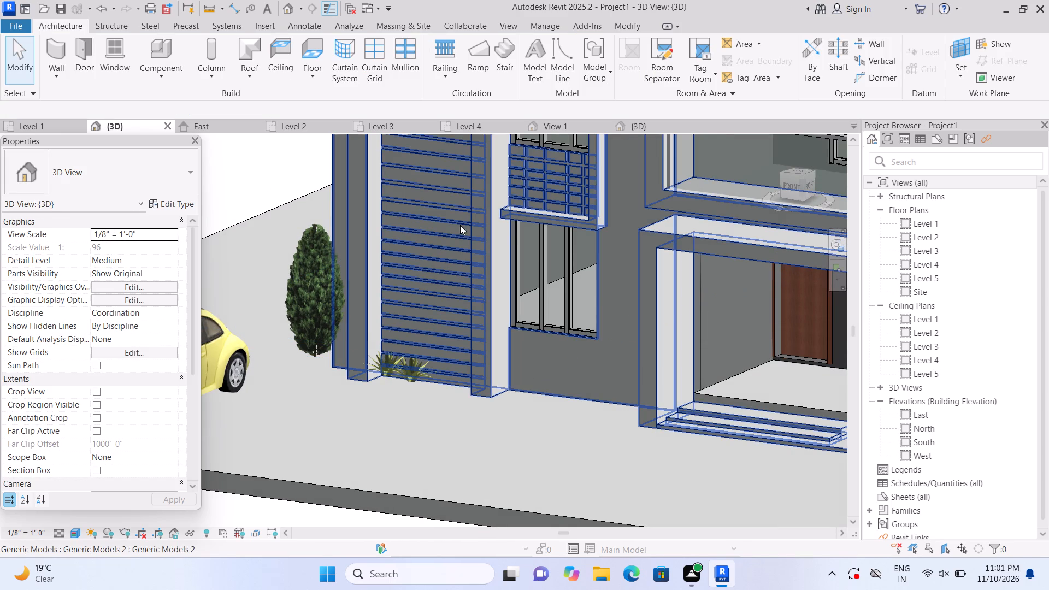
Reload the RPC Plant - Tropical family and add a third Agave - 1.5' to the row along the louvered wall.
click(152, 54)
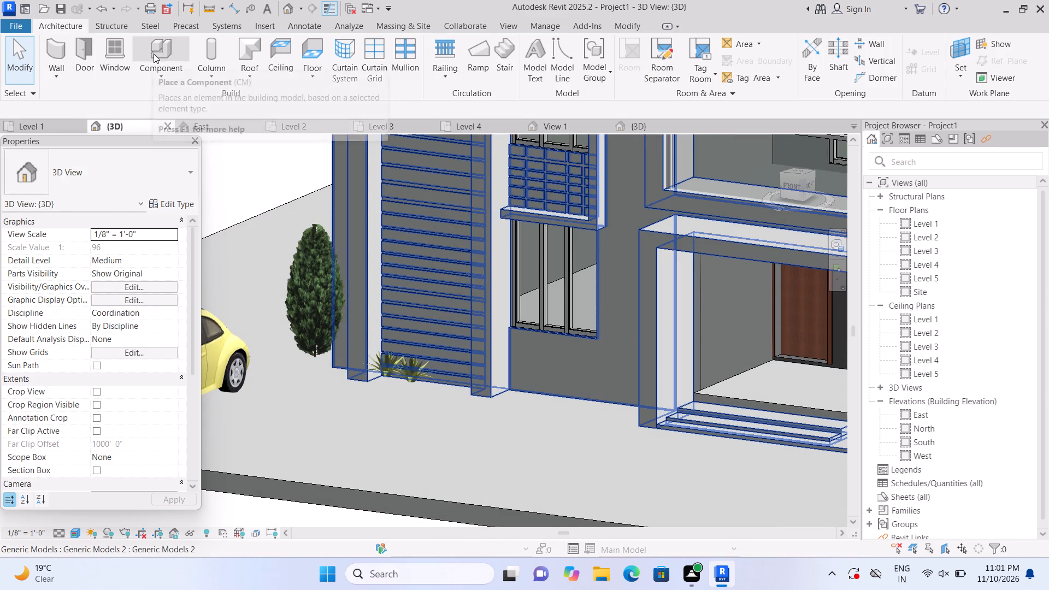
click(595, 74)
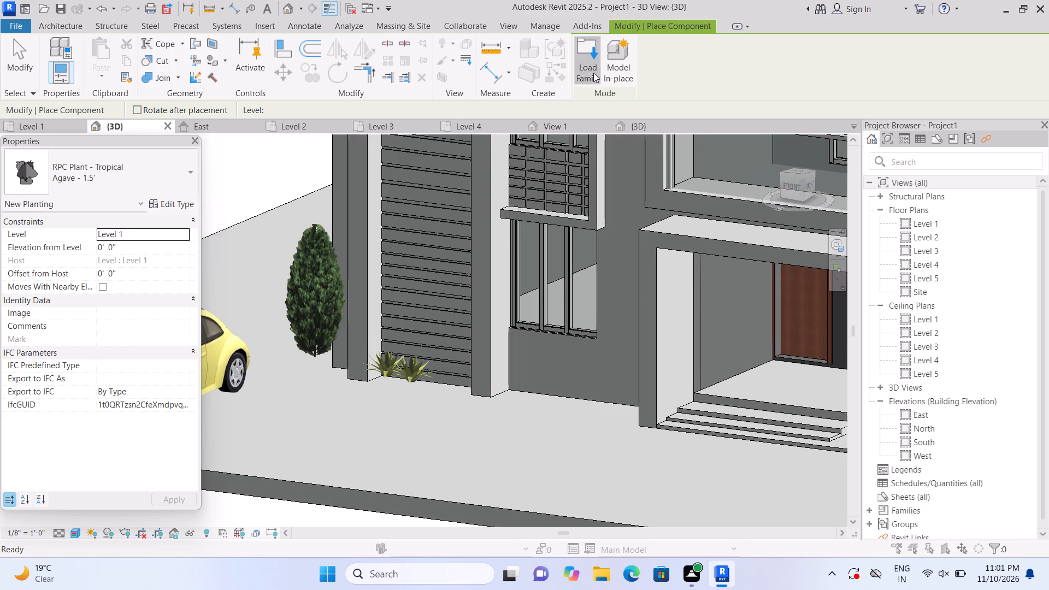
click(497, 197)
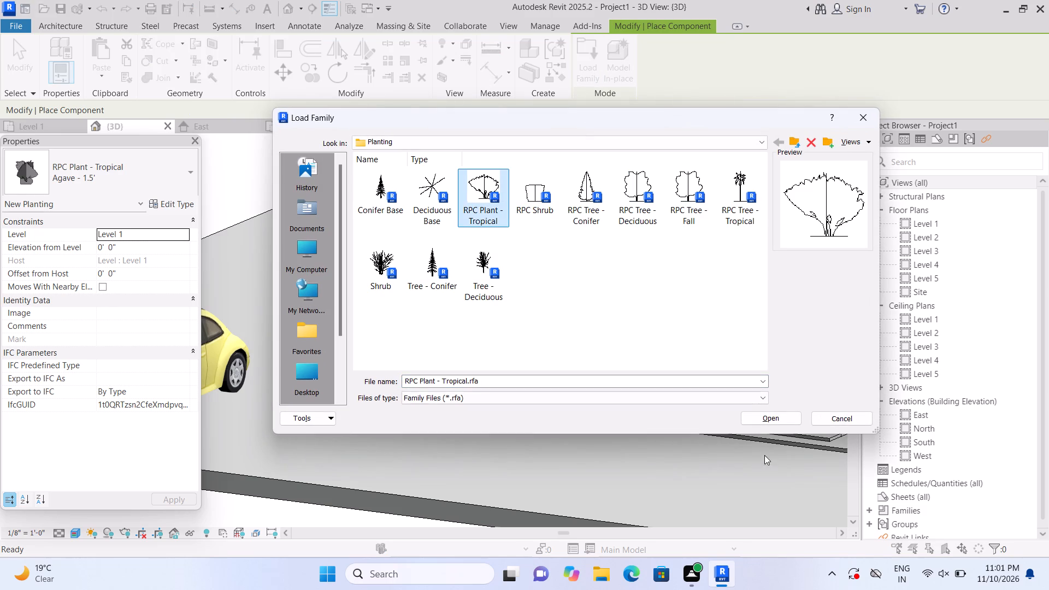
click(780, 417)
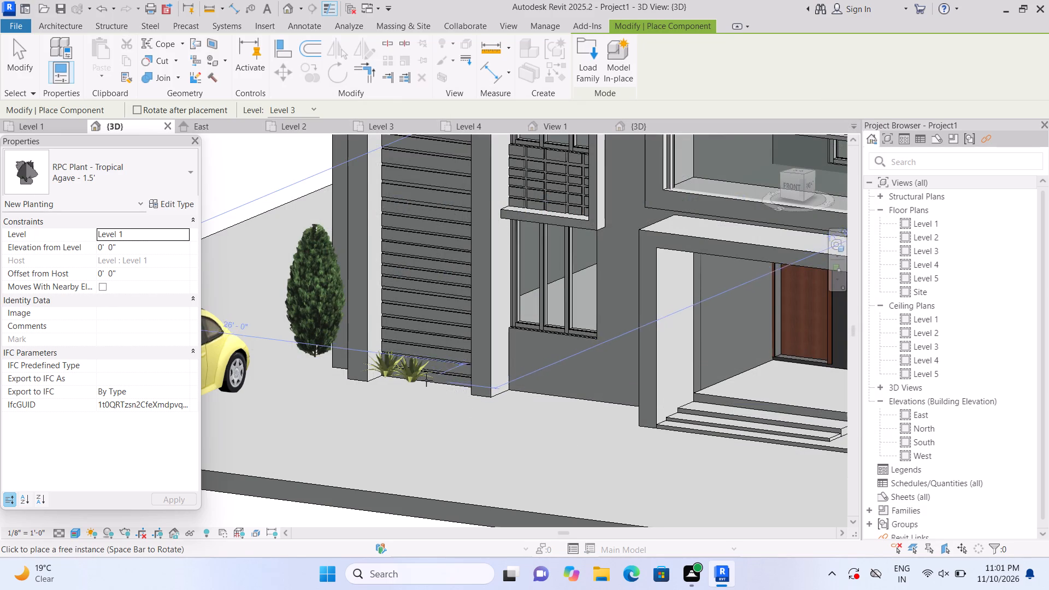
scroll(426, 380, up, 1)
click(431, 383)
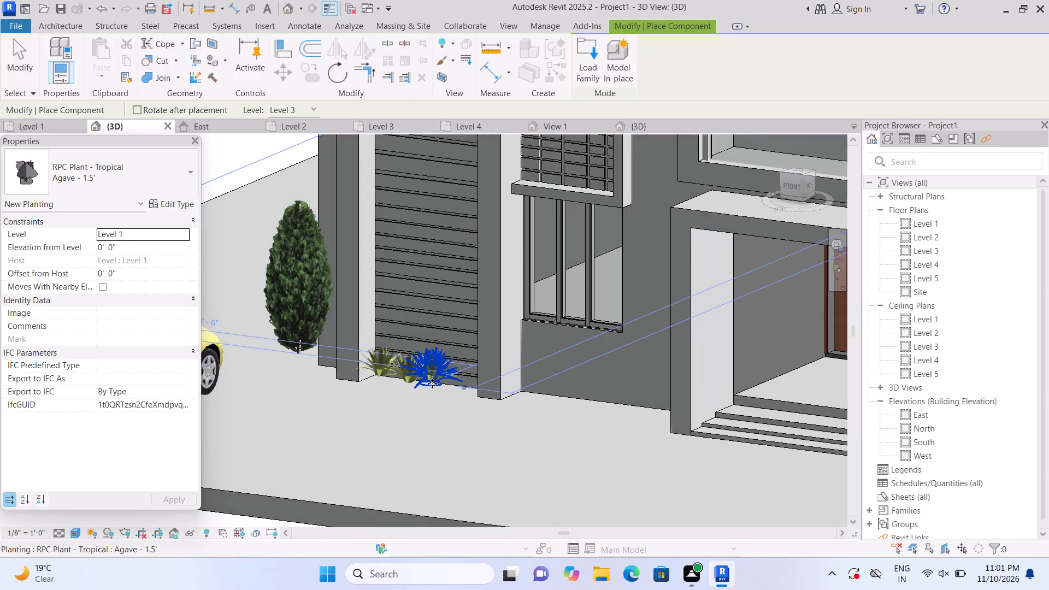
click(458, 381)
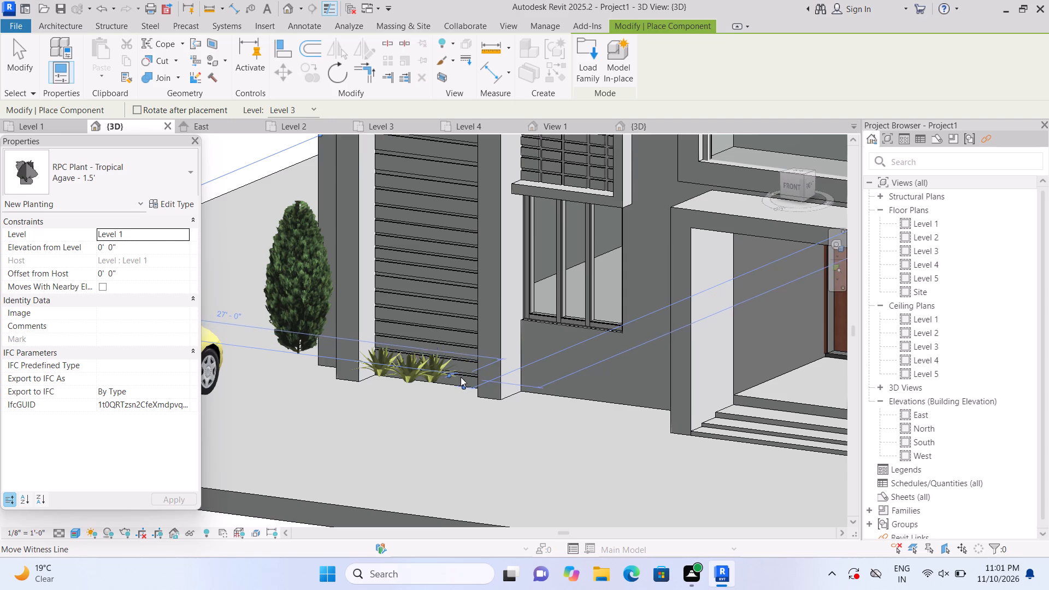
click(461, 377)
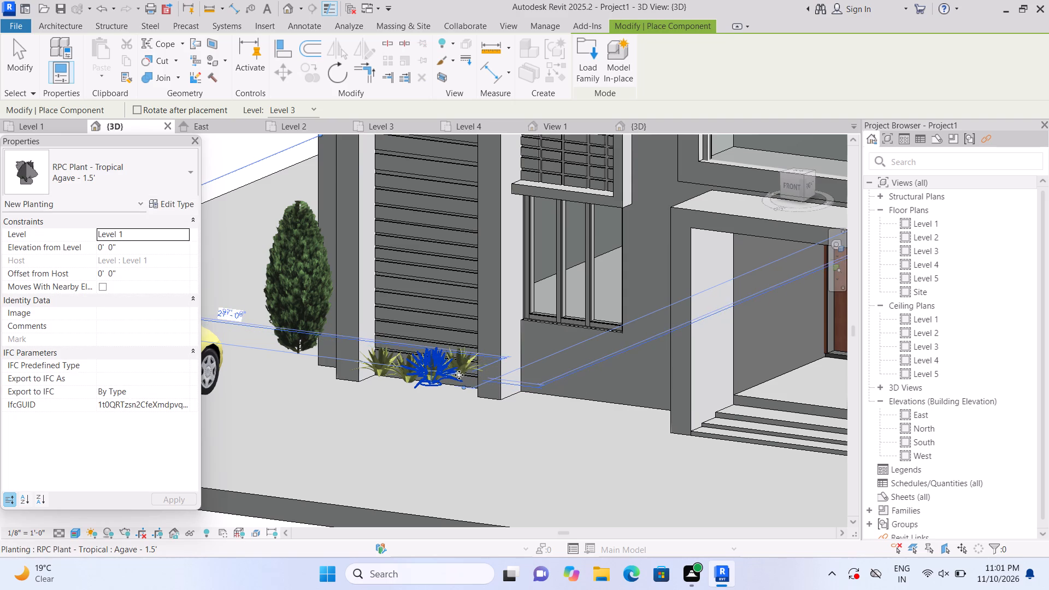
key(Escape)
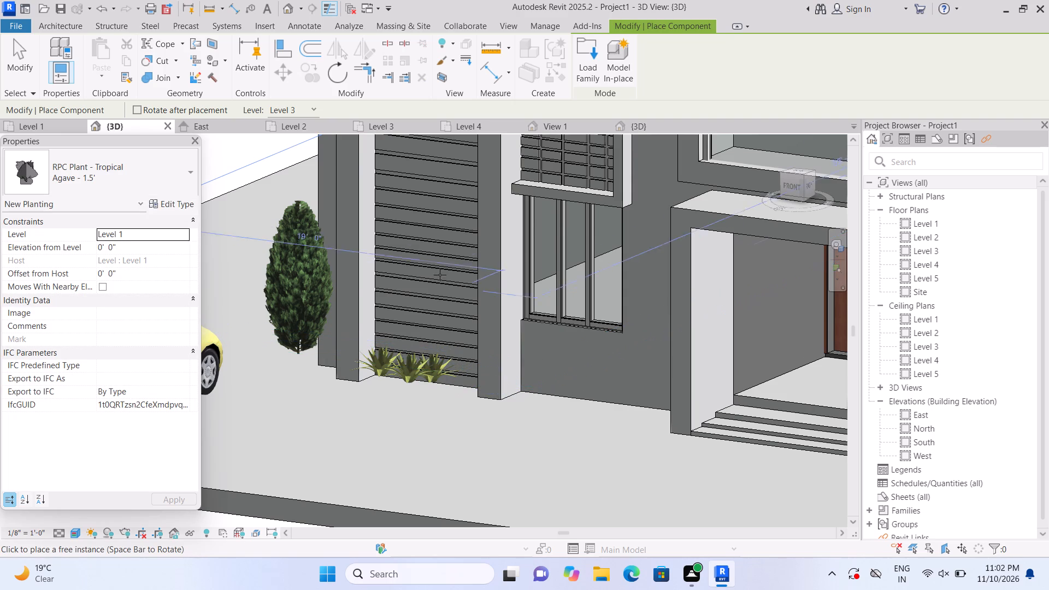
Load RPC Plant - Tropical again and place a fourth Agave - 1.5' at the row's end, next to the pillar by the window.
click(587, 67)
click(477, 204)
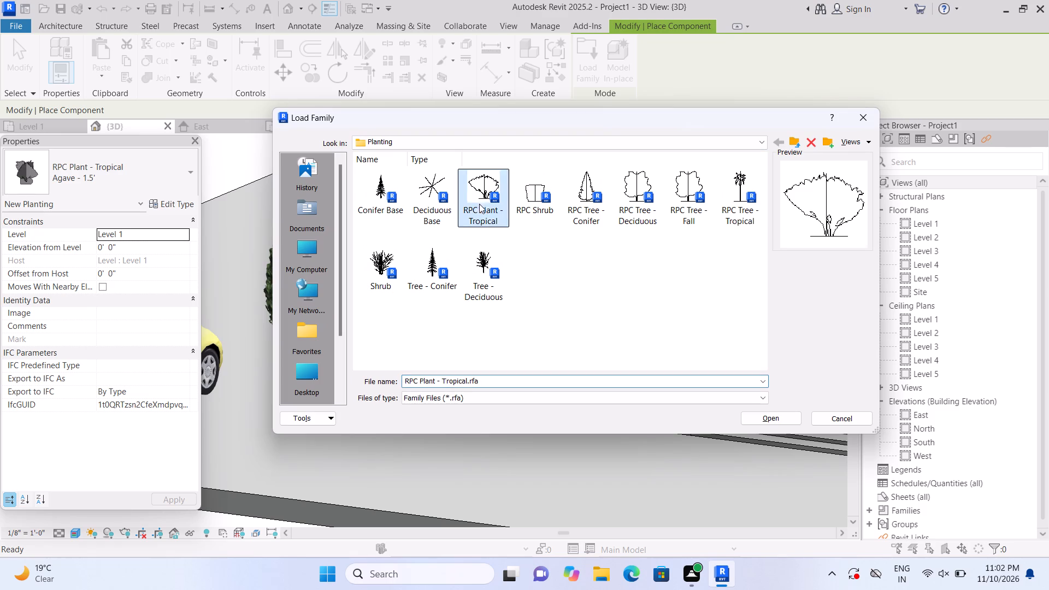
click(765, 417)
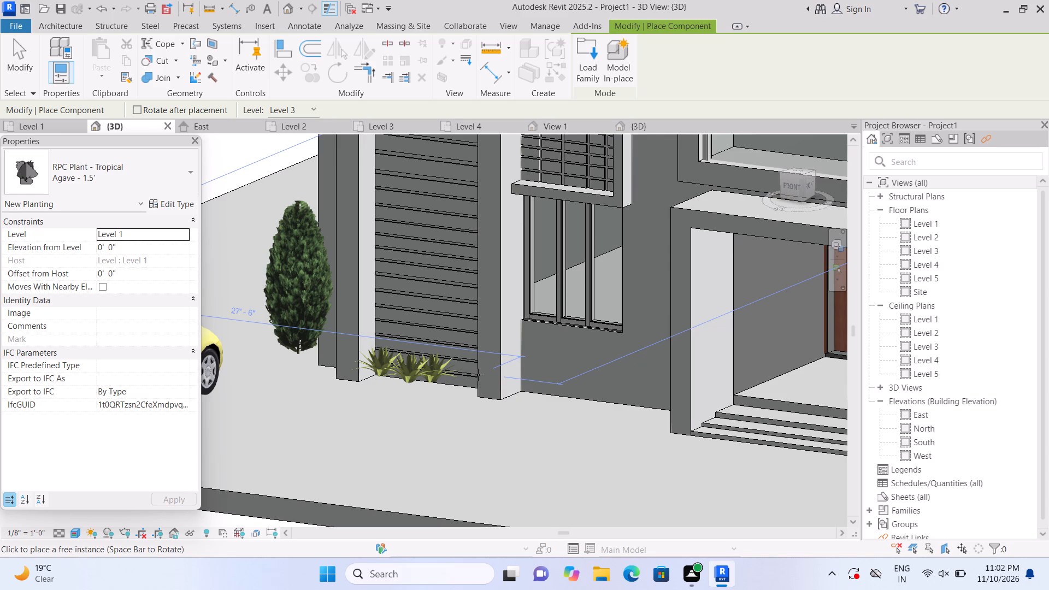
scroll(474, 380, up, 5)
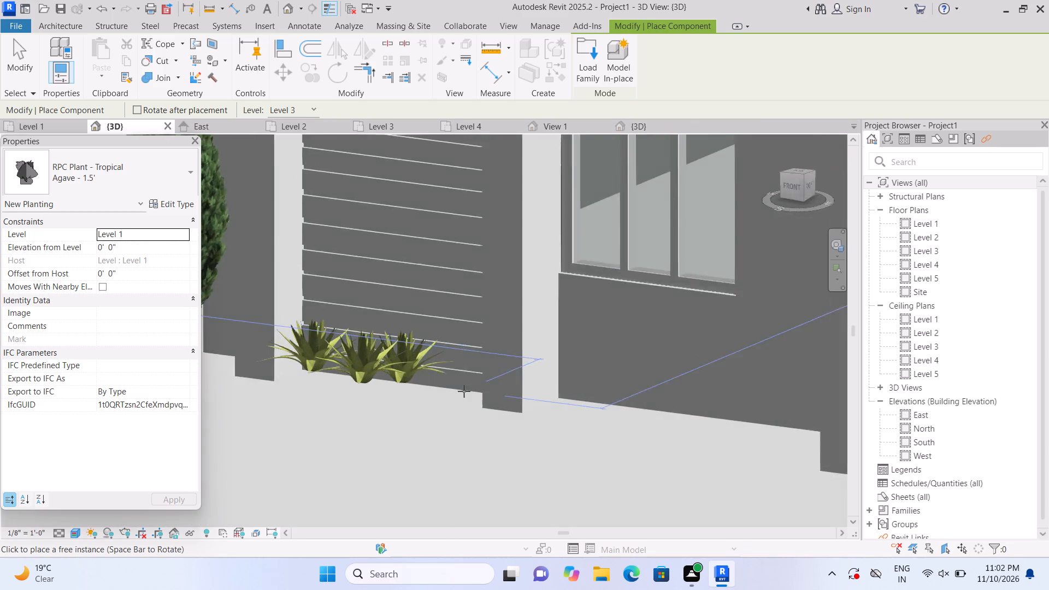
scroll(464, 391, up, 1)
click(458, 383)
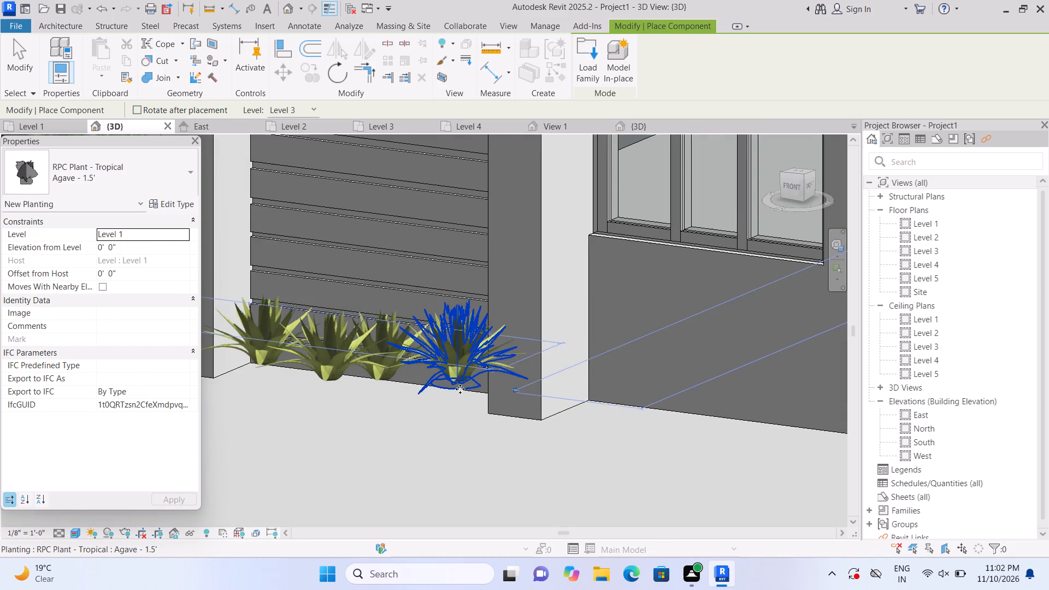
scroll(459, 390, down, 5)
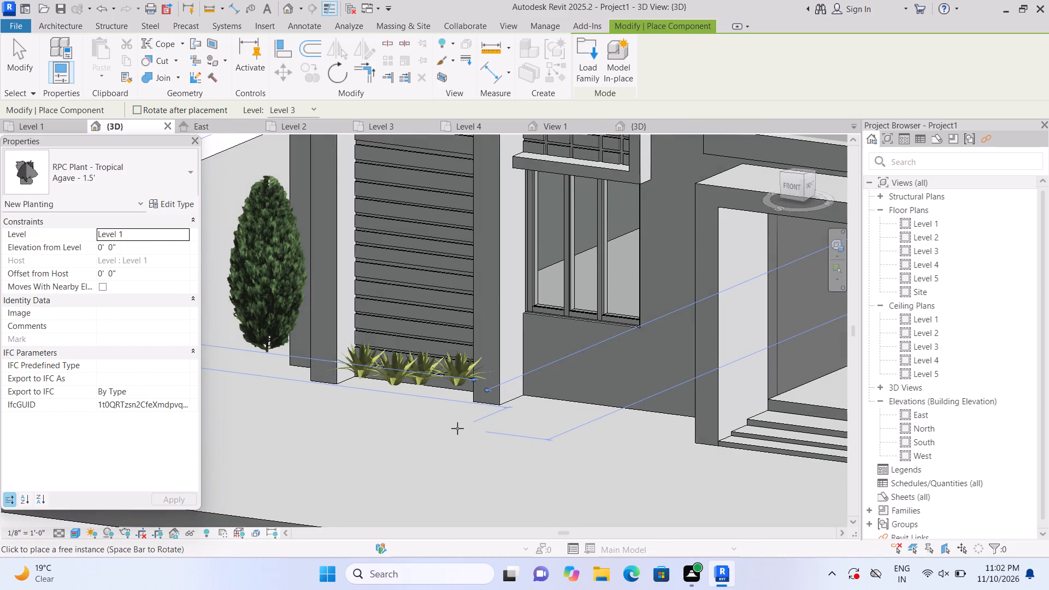
scroll(468, 422, down, 3)
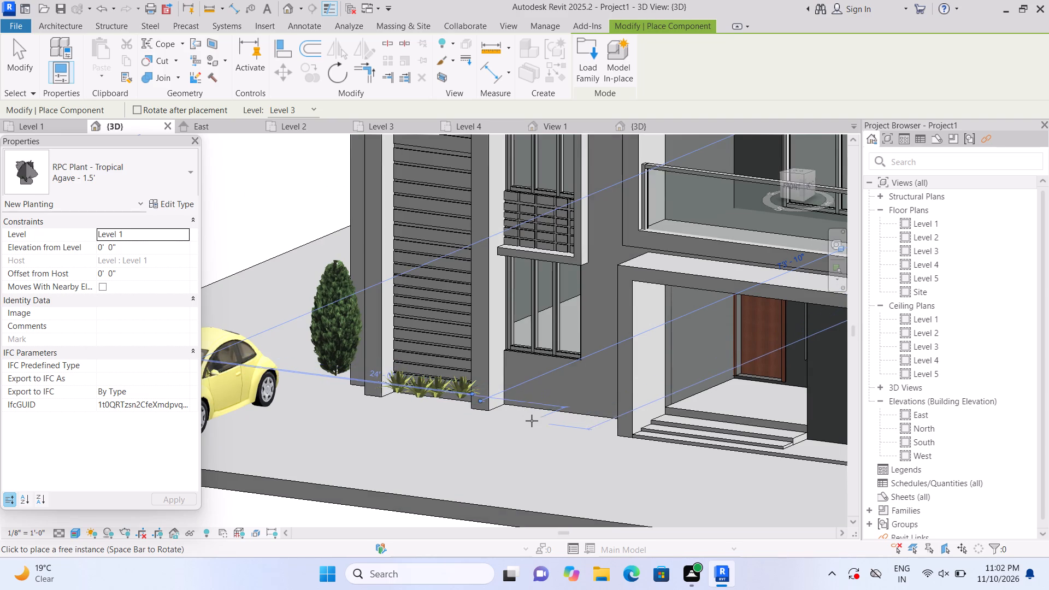
Place an Agave - 1.5' at the base of the wall below the ground-floor window, just past the pillar.
scroll(534, 421, up, 5)
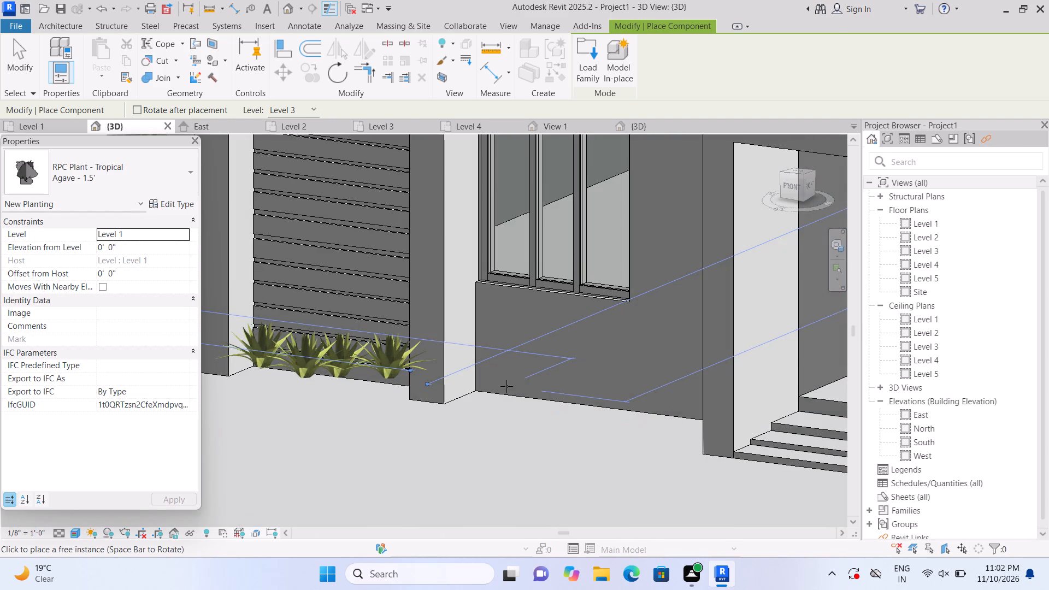
click(504, 391)
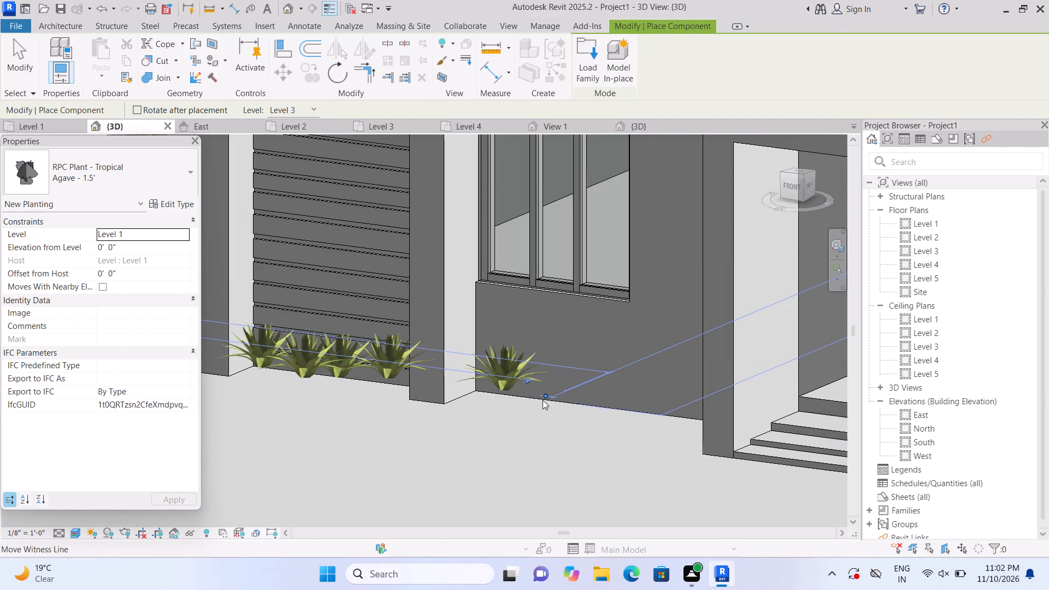
click(556, 396)
double_click(556, 395)
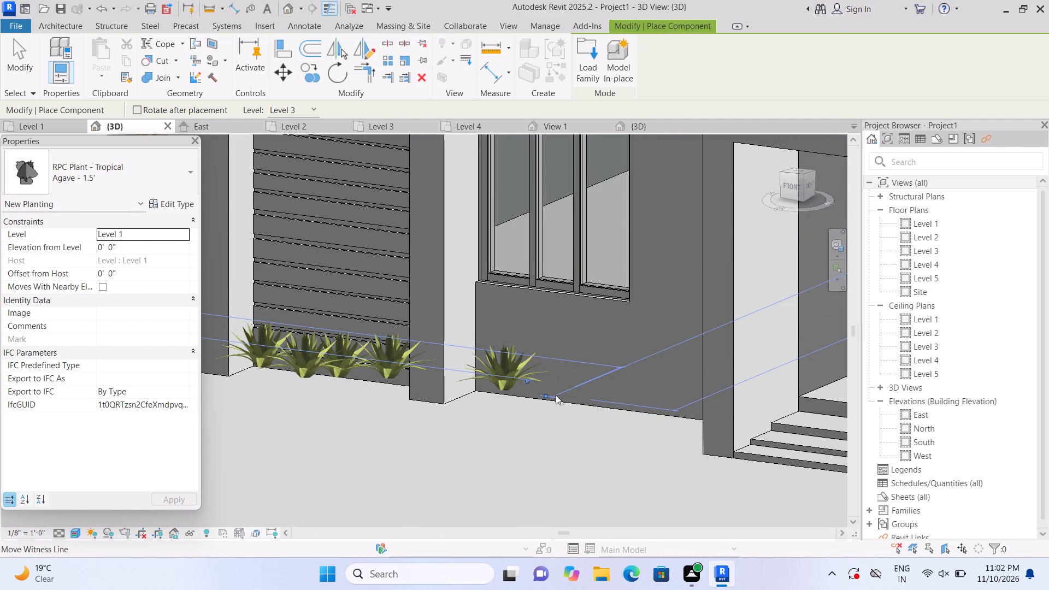
Reload the RPC Plant - Tropical family, add three more Agave - 1.5' plants along the wall below the window, and leave component placement.
click(592, 75)
click(497, 205)
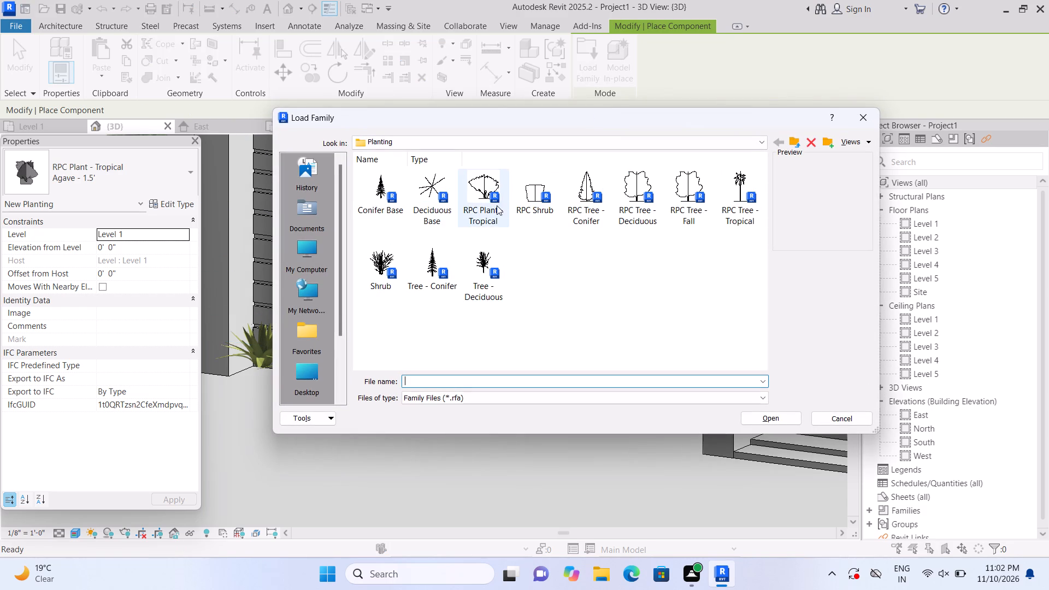
click(767, 417)
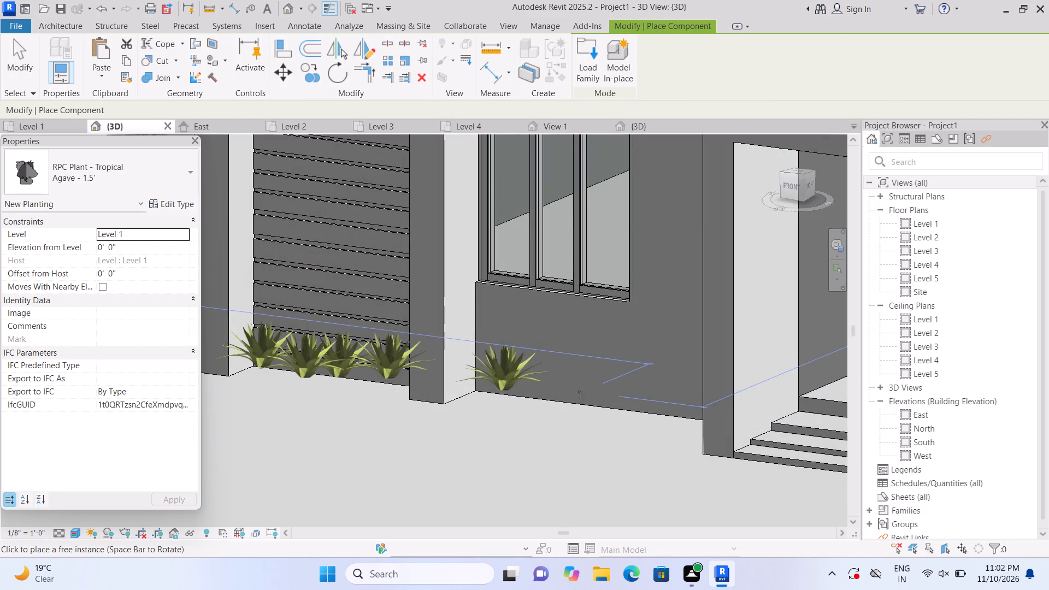
scroll(569, 397, up, 1)
click(555, 396)
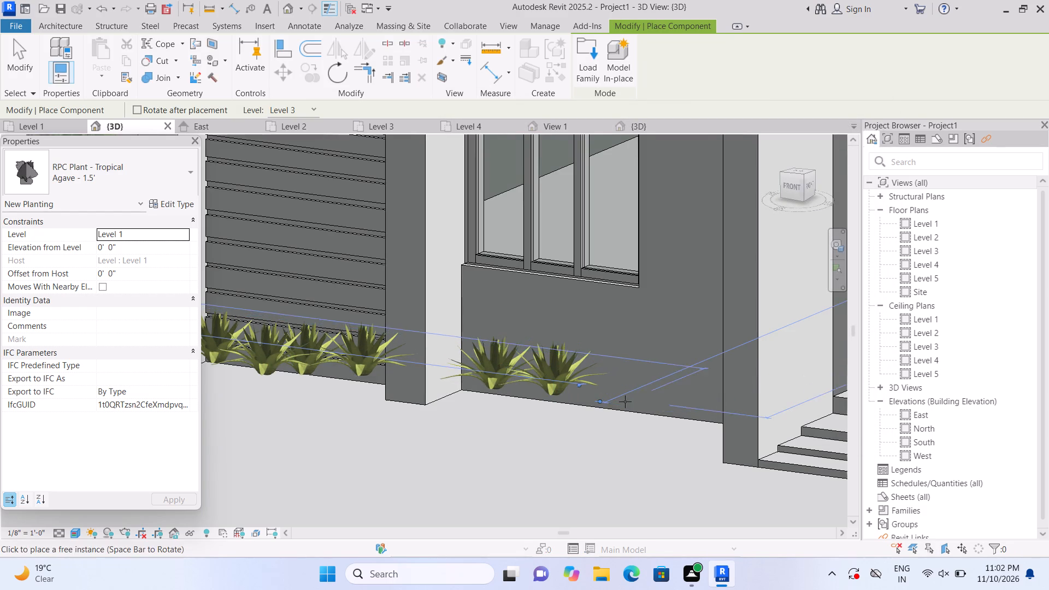
click(606, 403)
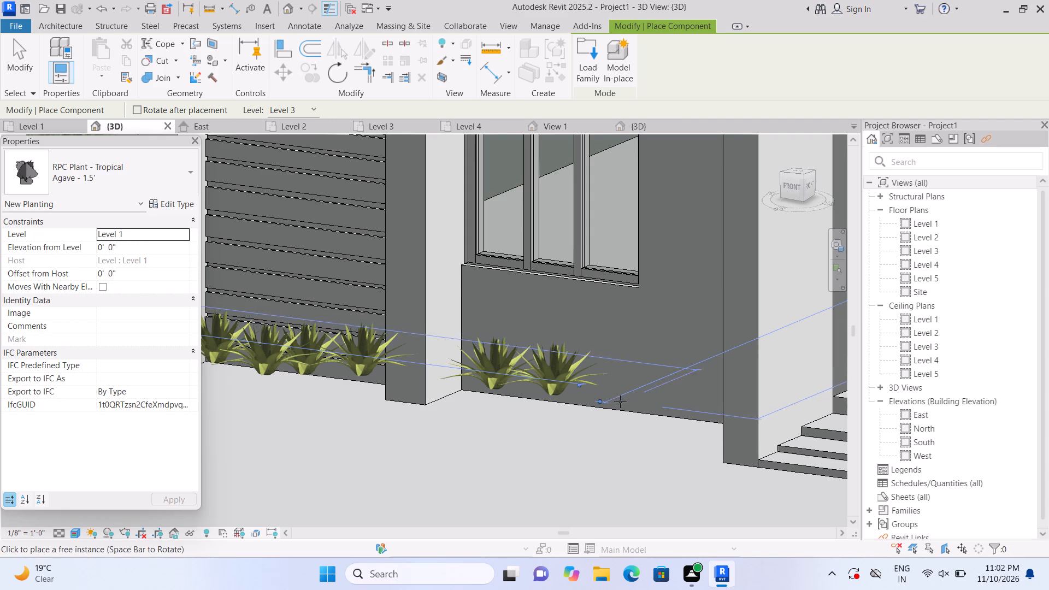
click(620, 407)
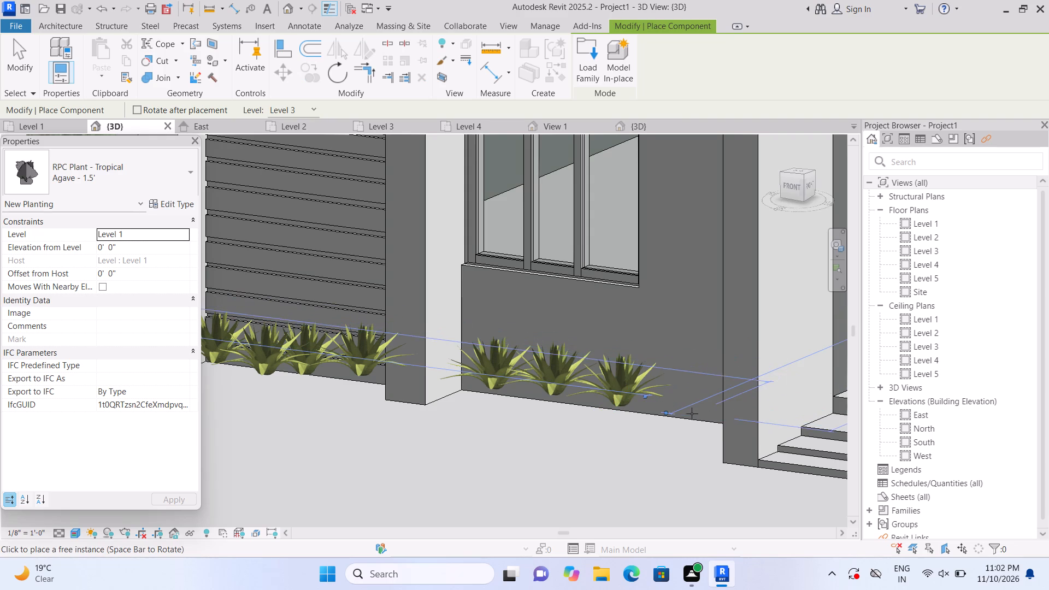
click(687, 414)
scroll(569, 462, down, 1)
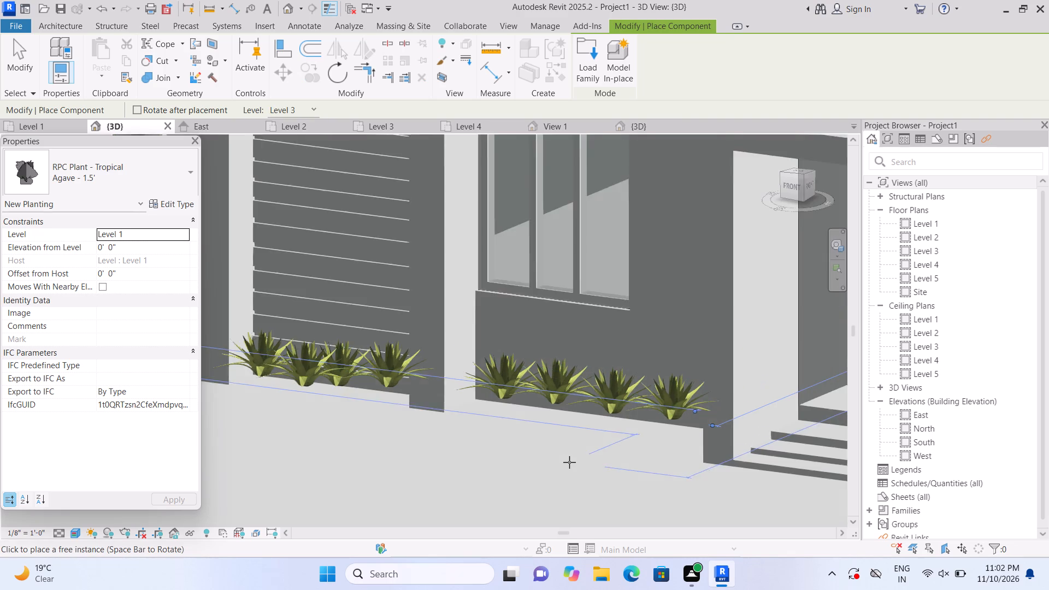
scroll(569, 462, down, 1)
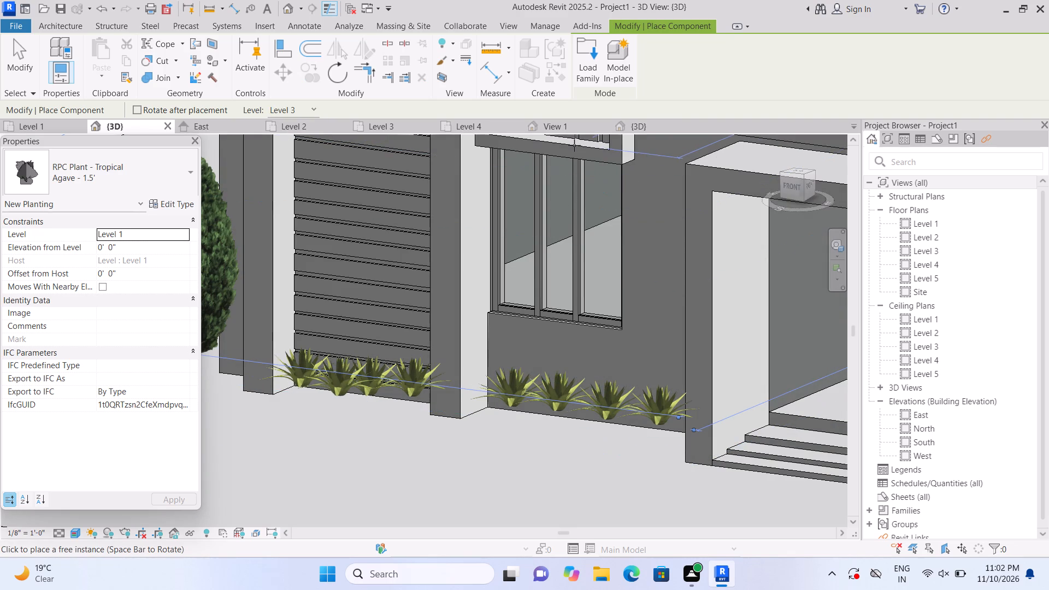
key(Escape)
key(Escape)
Delete the stray Agave - 1.5' lying off the site slab in front of the house.
scroll(578, 264, down, 3)
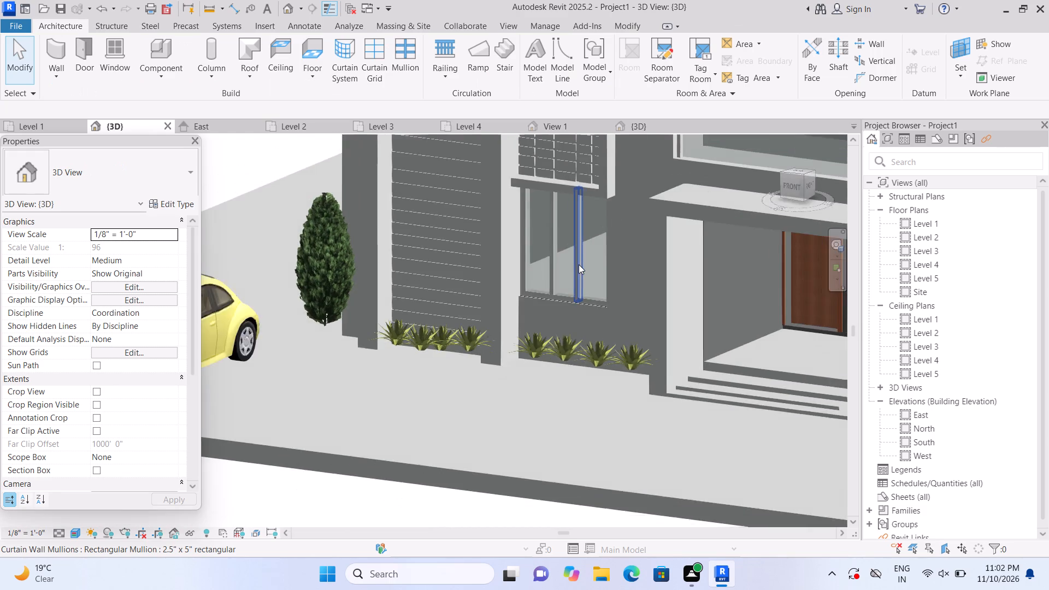
scroll(579, 264, down, 4)
click(464, 457)
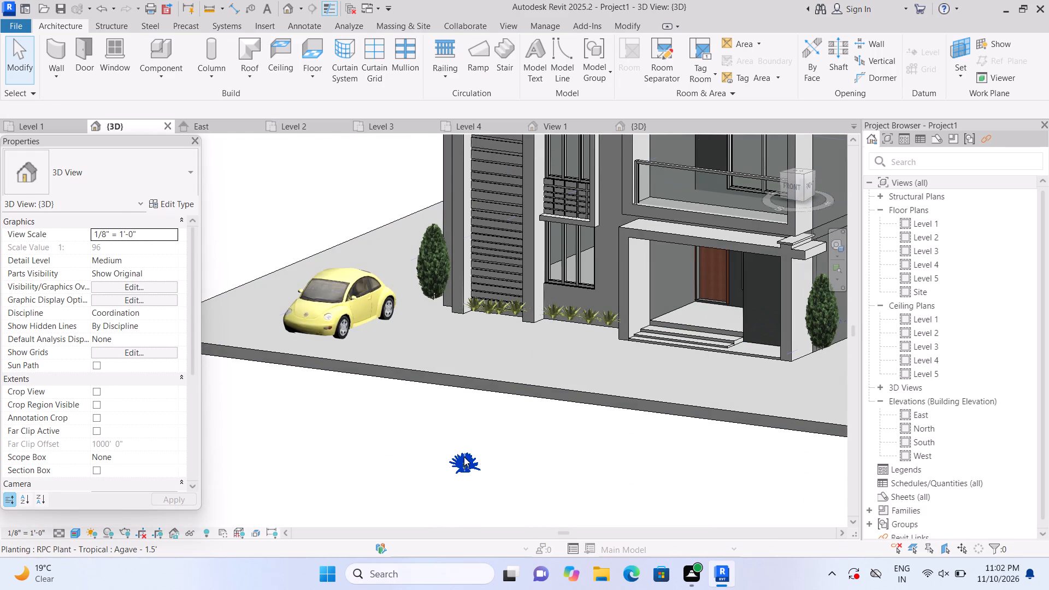
key(Delete)
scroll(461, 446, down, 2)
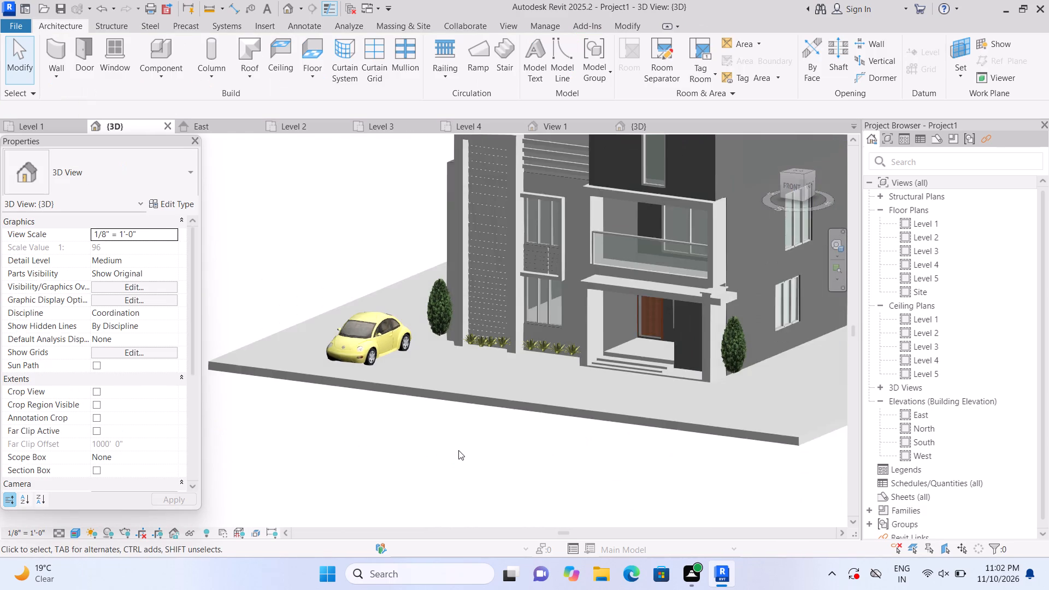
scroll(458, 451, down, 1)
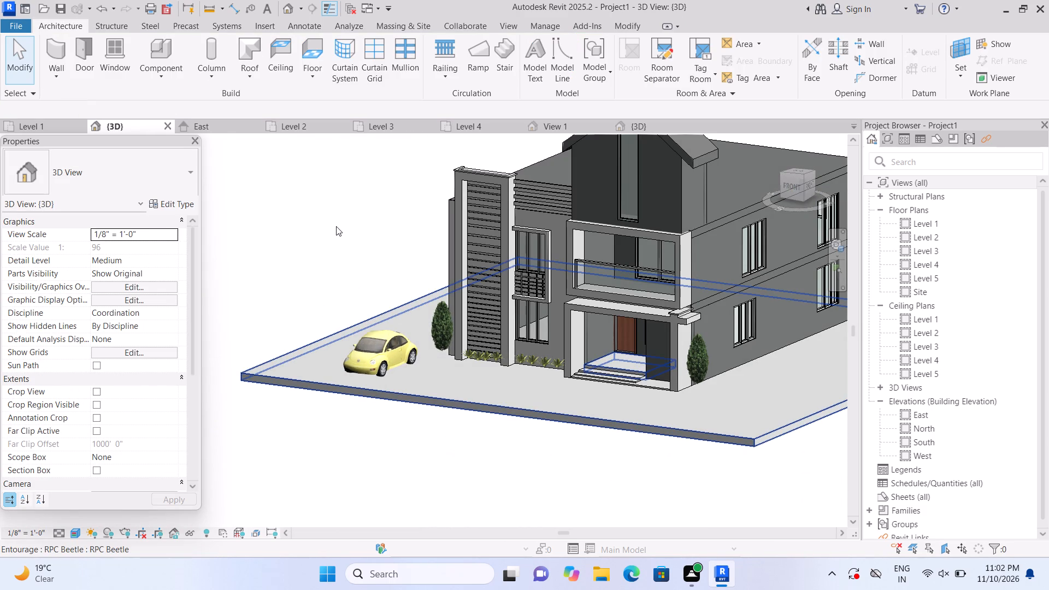
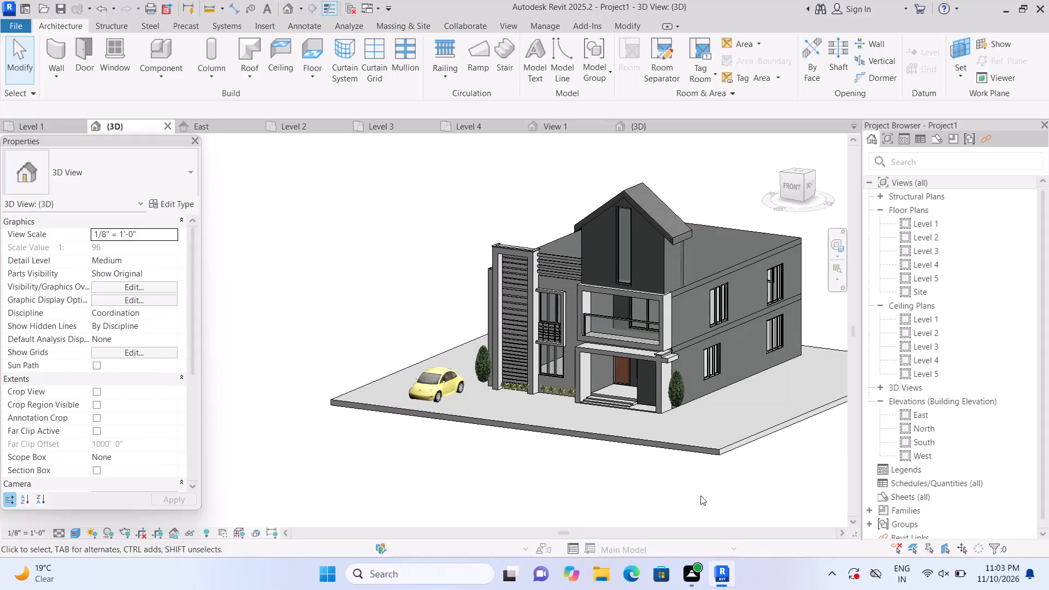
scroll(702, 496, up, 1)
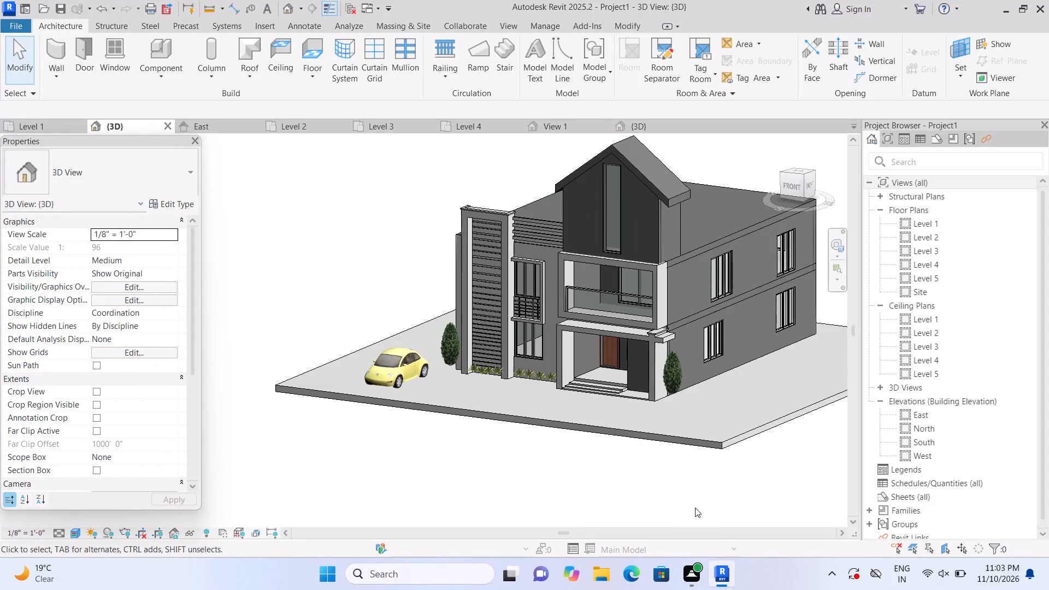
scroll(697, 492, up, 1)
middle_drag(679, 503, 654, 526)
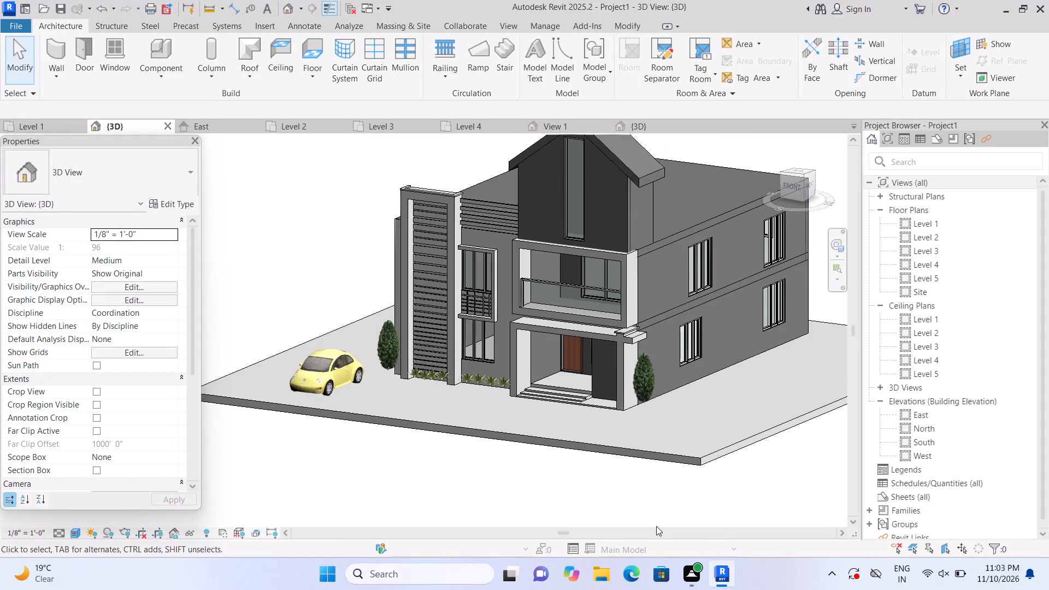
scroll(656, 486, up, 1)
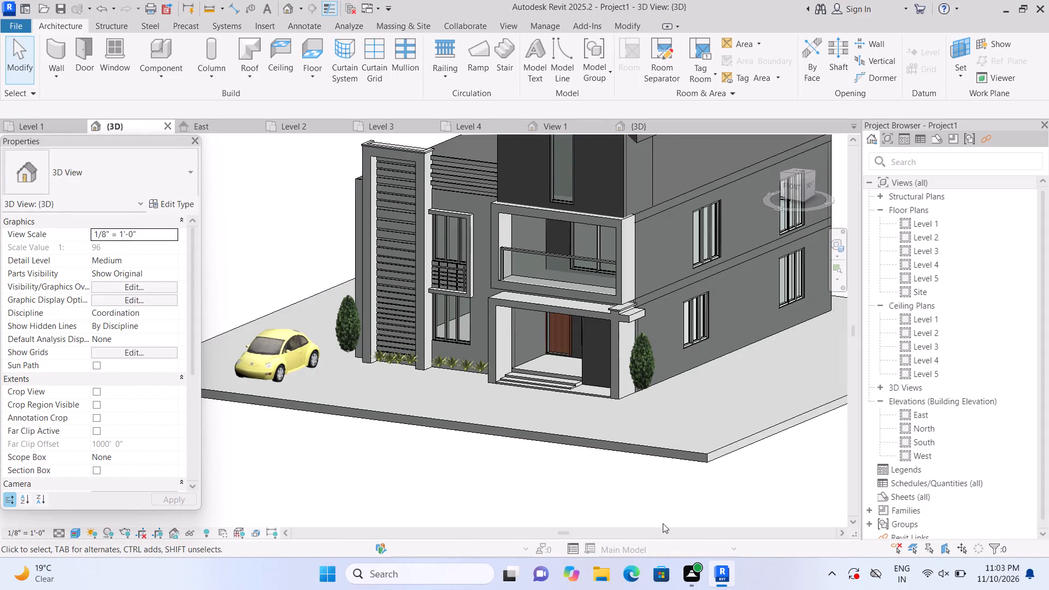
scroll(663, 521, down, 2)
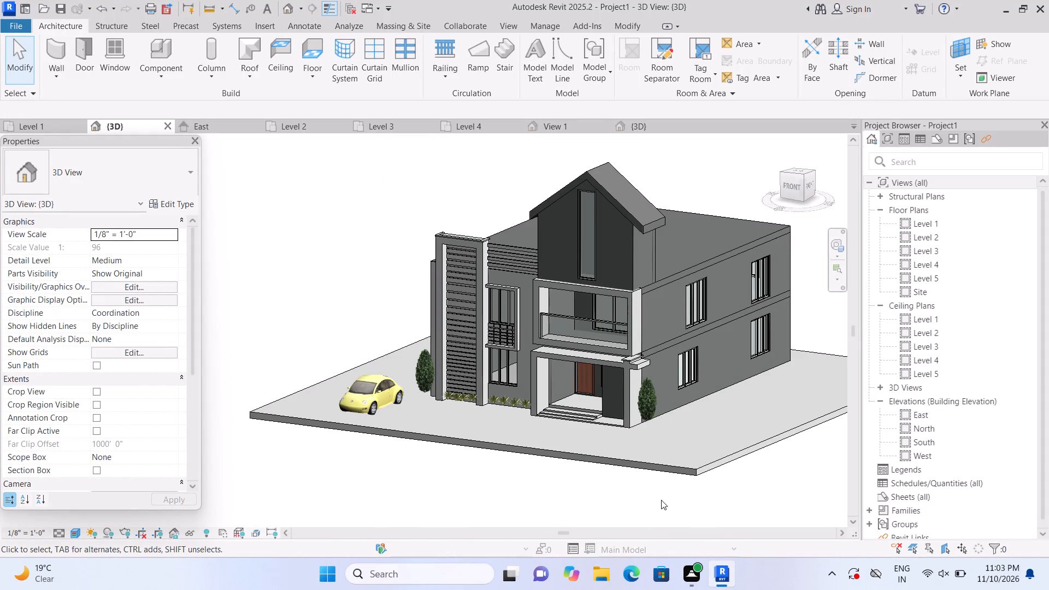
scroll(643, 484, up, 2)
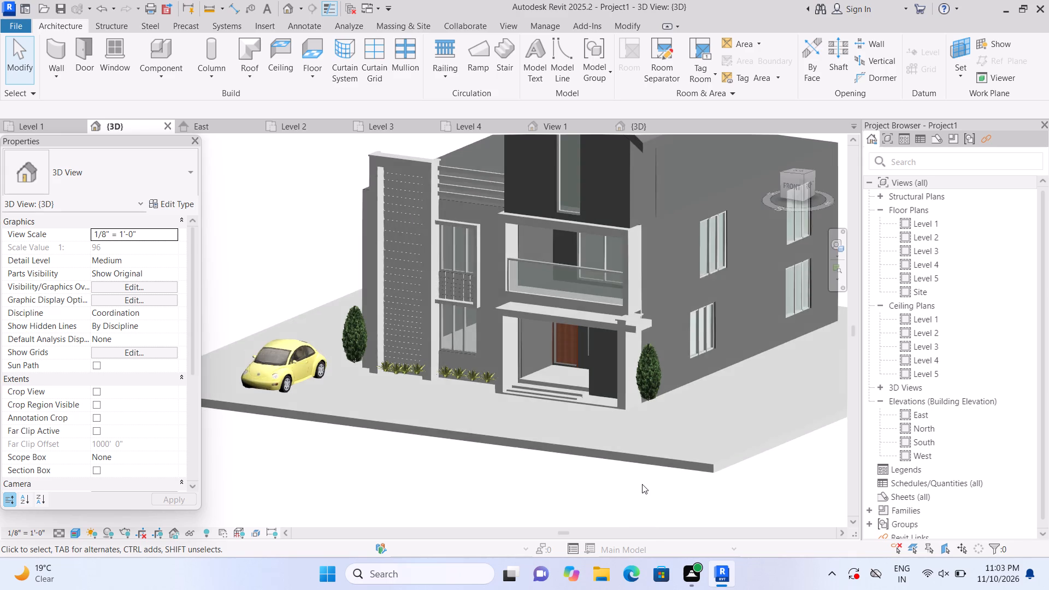
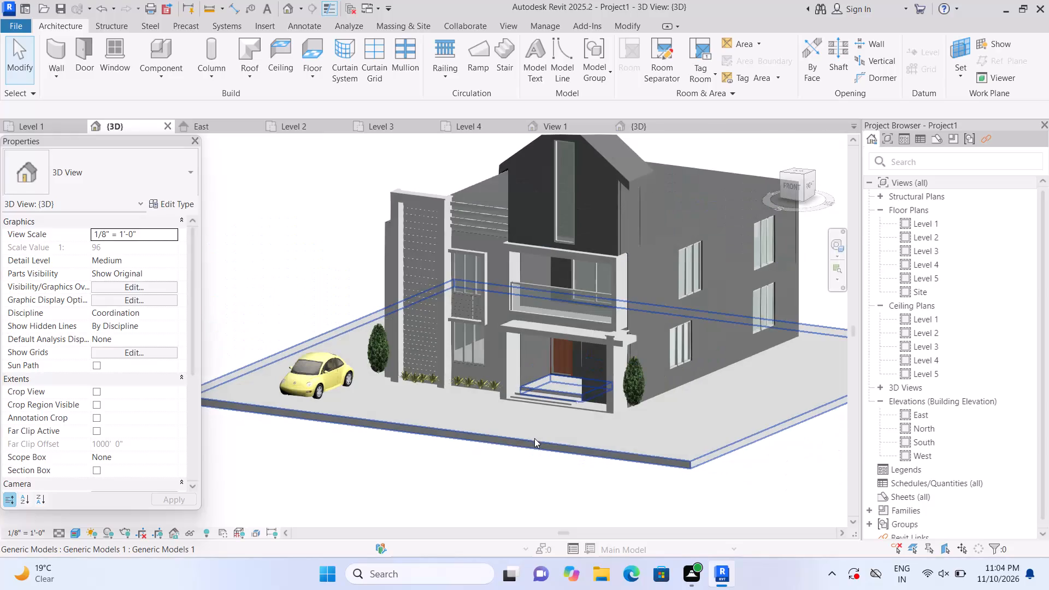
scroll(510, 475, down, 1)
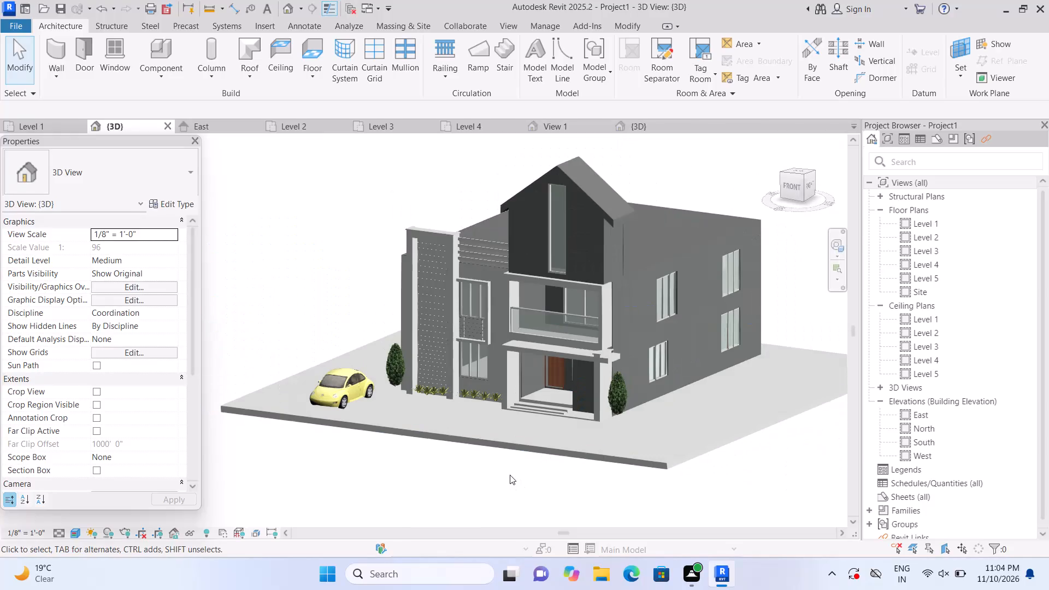
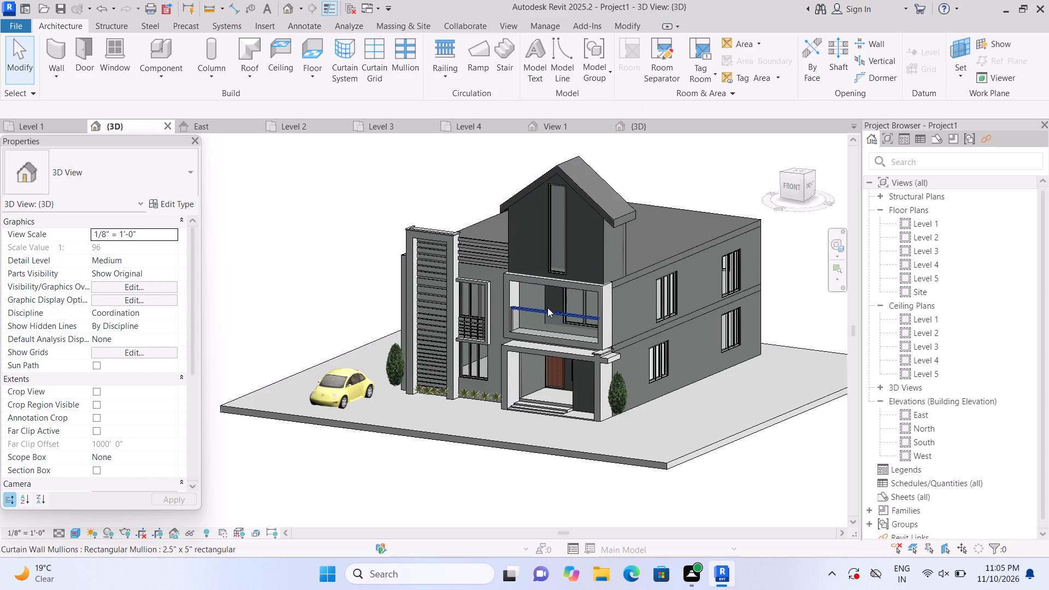
Examine the house's front corner, the parked car and the planting in the 3D scene.
scroll(547, 308, up, 5)
scroll(550, 303, down, 2)
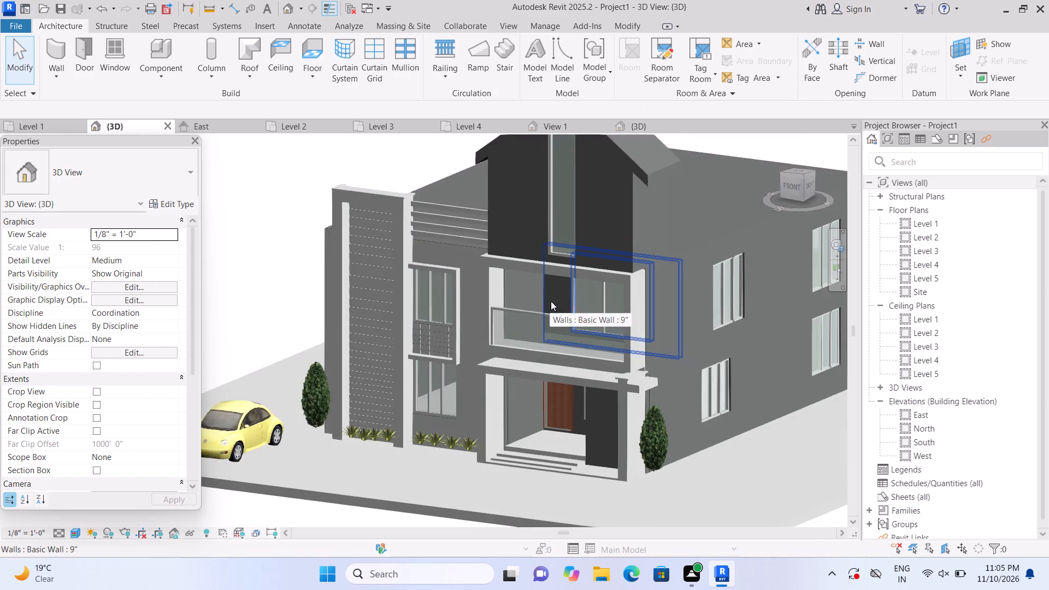
scroll(552, 300, down, 4)
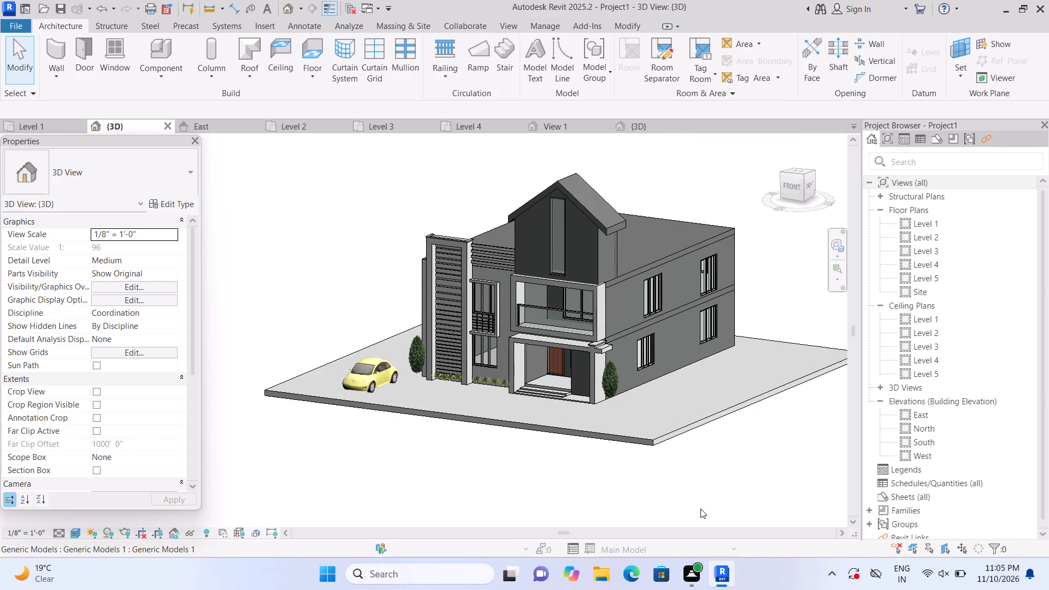
scroll(618, 470, down, 1)
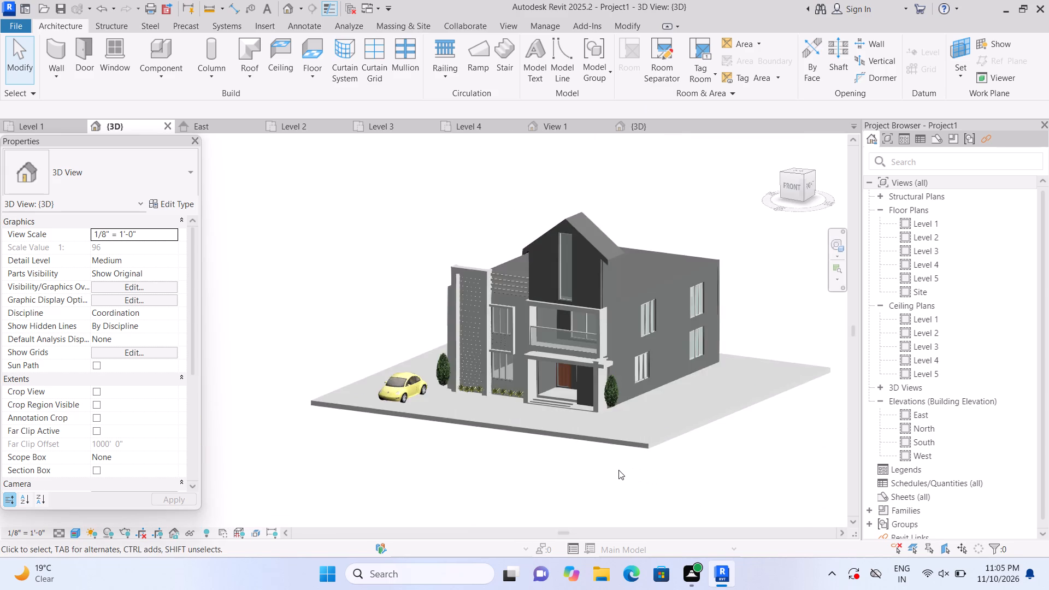
scroll(618, 470, down, 3)
scroll(709, 491, up, 4)
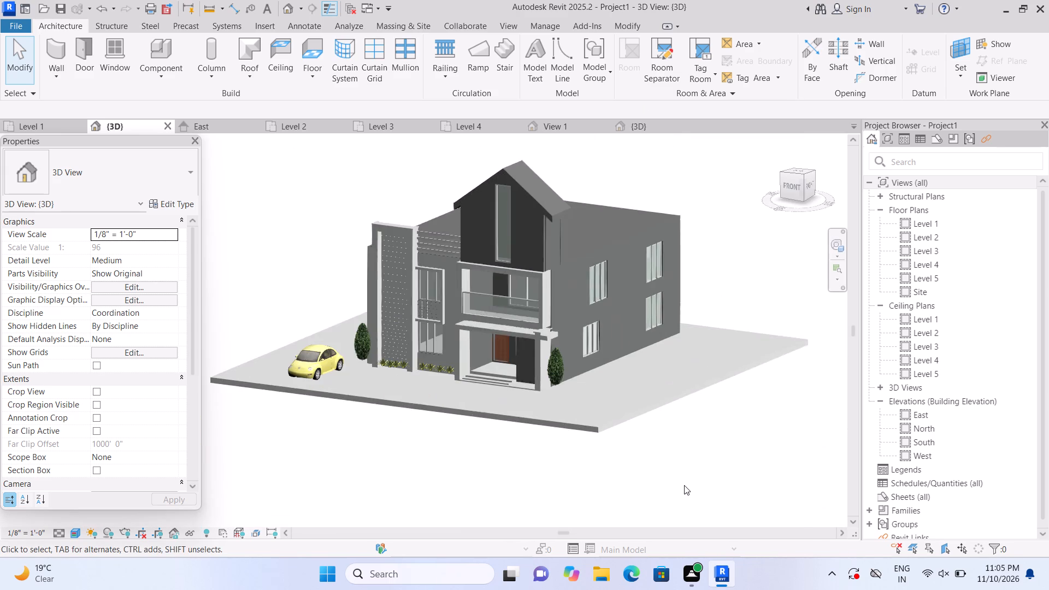
scroll(693, 440, up, 2)
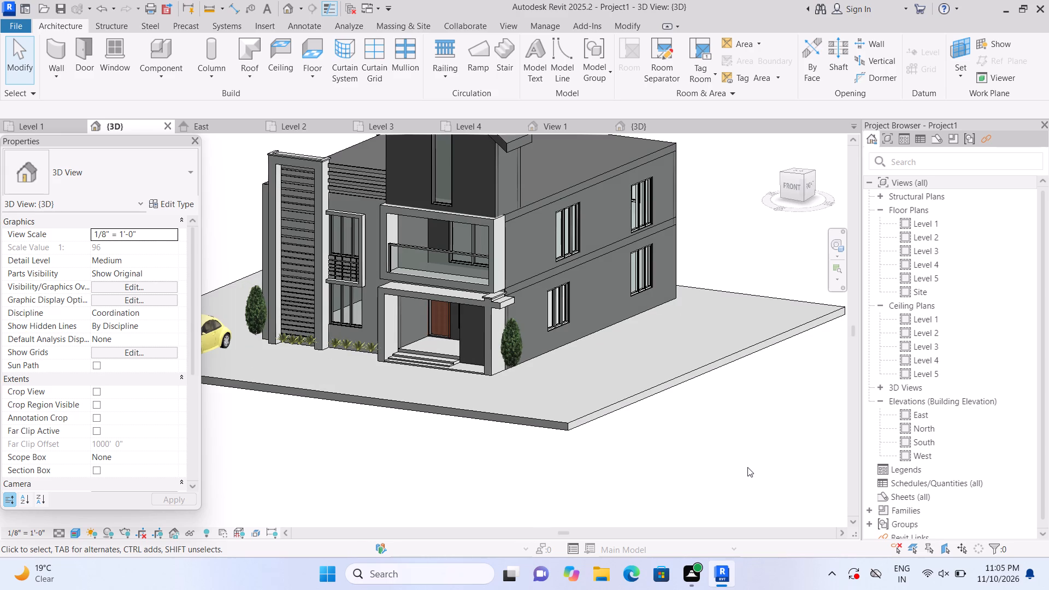
shift+middle_click(727, 425)
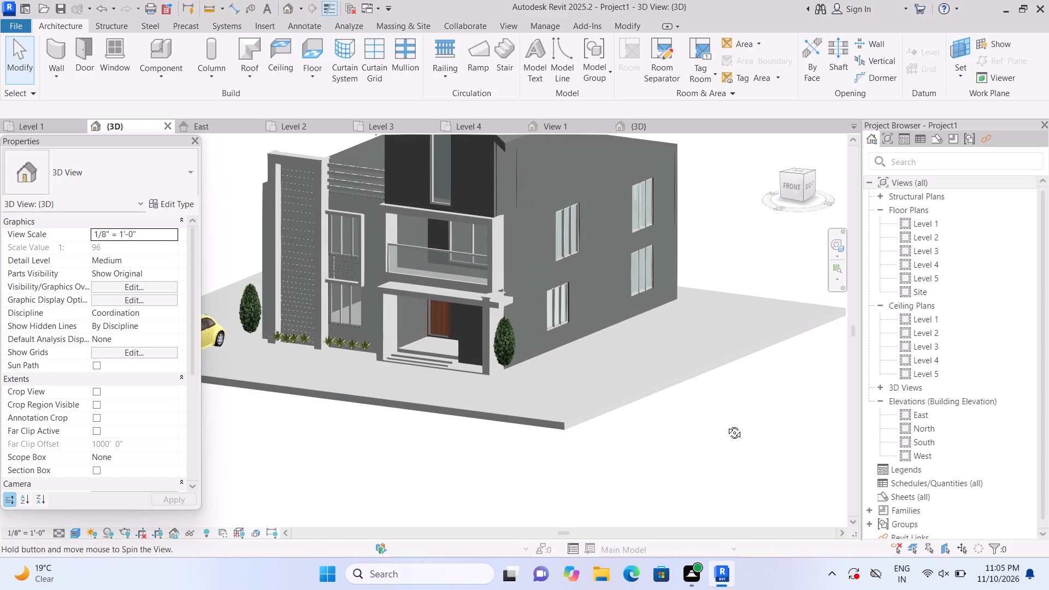
shift+scroll(730, 424, up, 1)
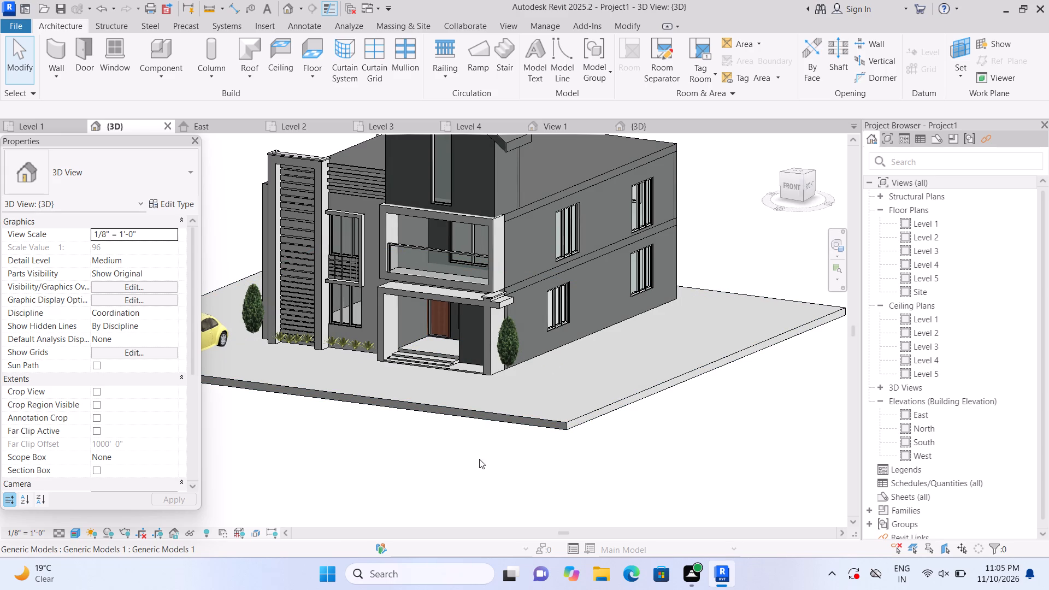
Move the Chinese Juniper conifer beside the car forward and closer to the slatted tower's outer corner.
middle_drag(479, 459, 599, 509)
scroll(465, 414, up, 2)
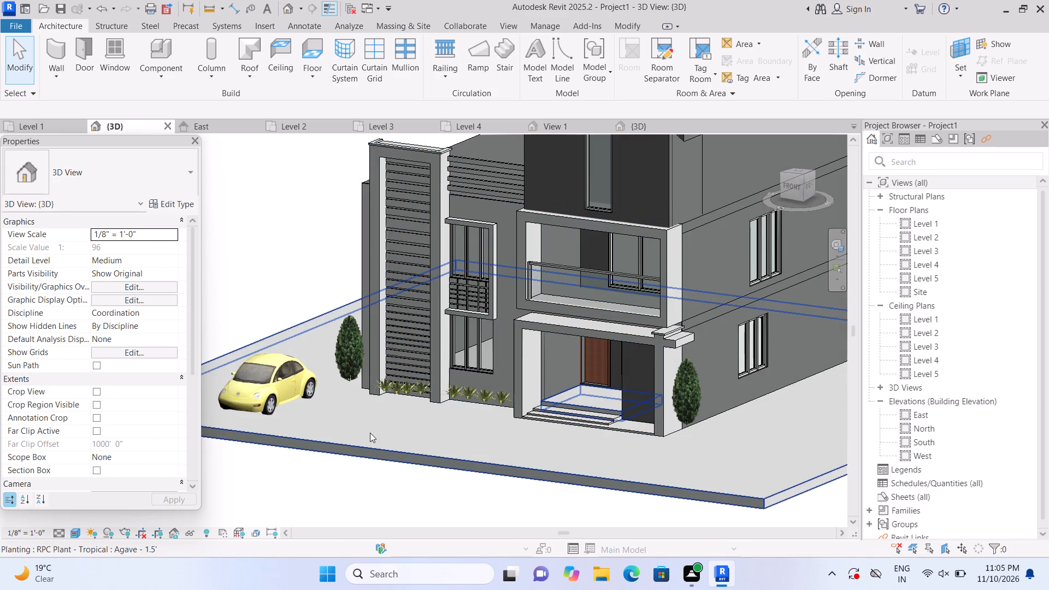
scroll(370, 434, up, 7)
scroll(439, 414, up, 2)
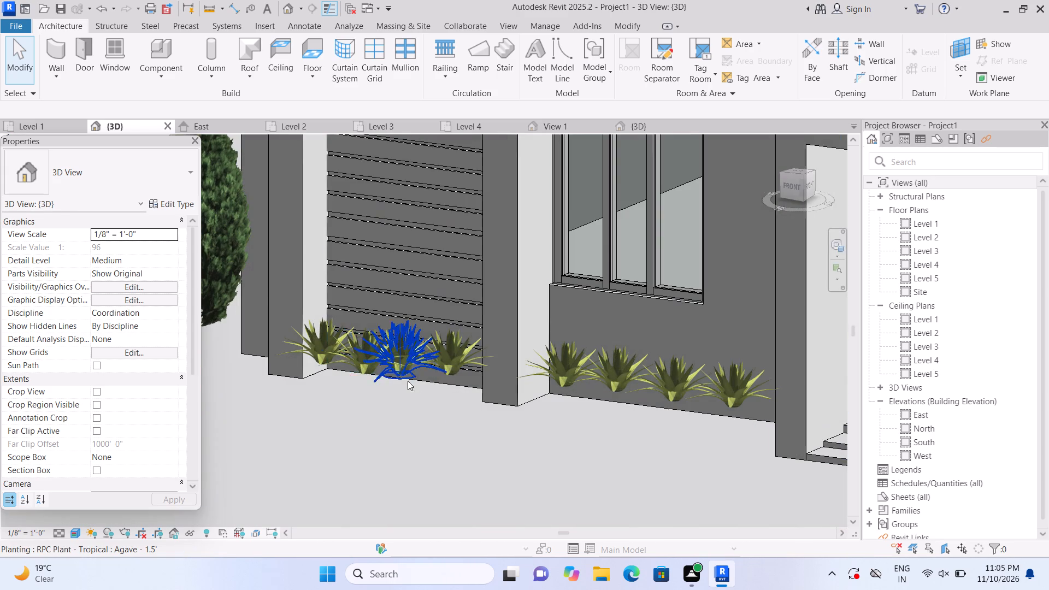
middle_drag(511, 467, 558, 477)
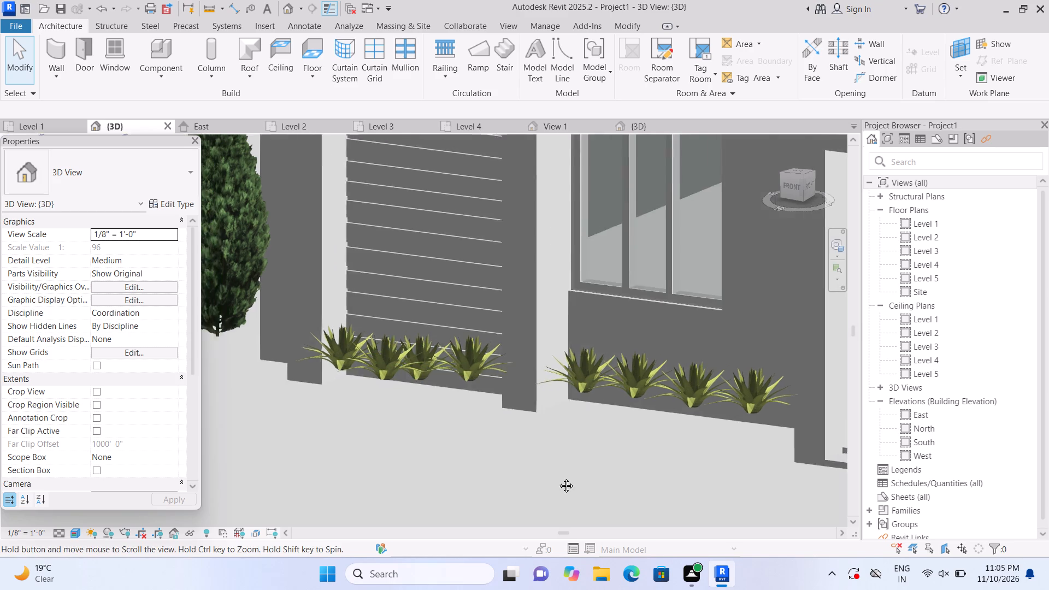
middle_drag(558, 477, 620, 495)
drag(305, 346, 305, 386)
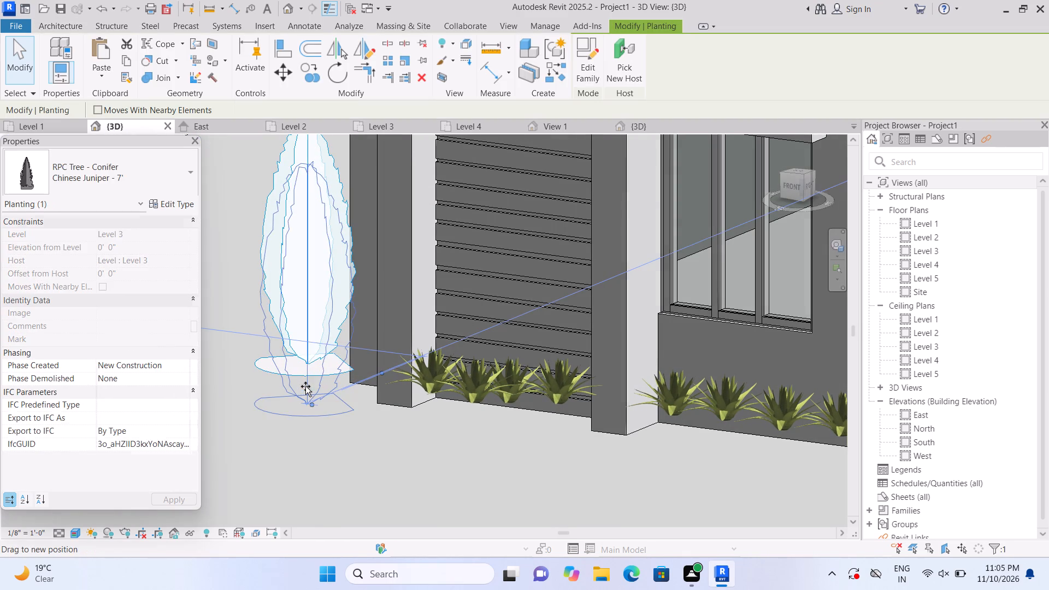
drag(305, 386, 331, 378)
click(331, 377)
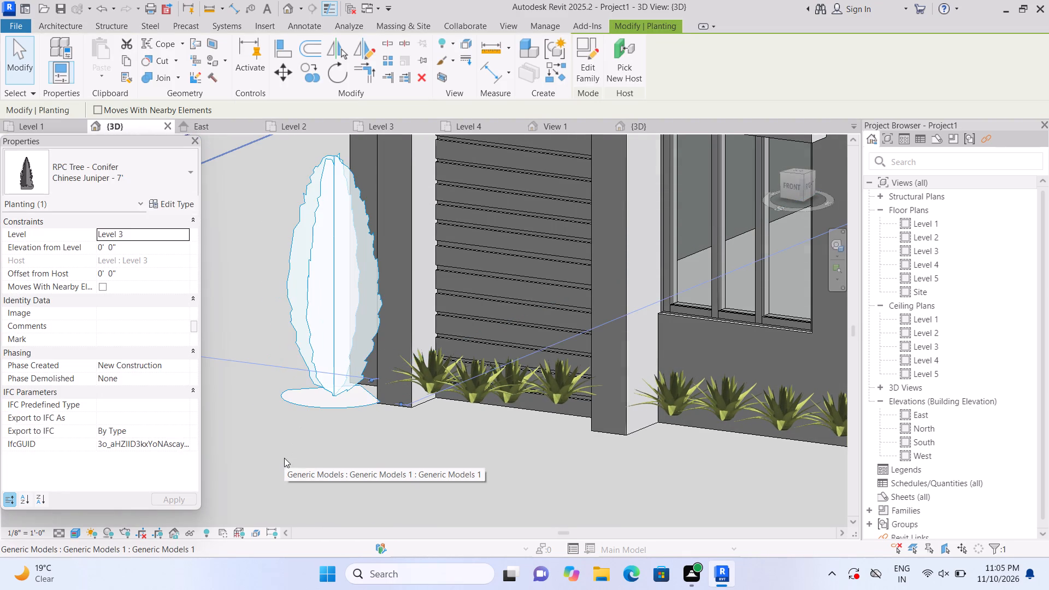
key(Escape)
Nudge the same Chinese Juniper slightly back toward the car, clear of the tower's edge.
scroll(291, 398, down, 2)
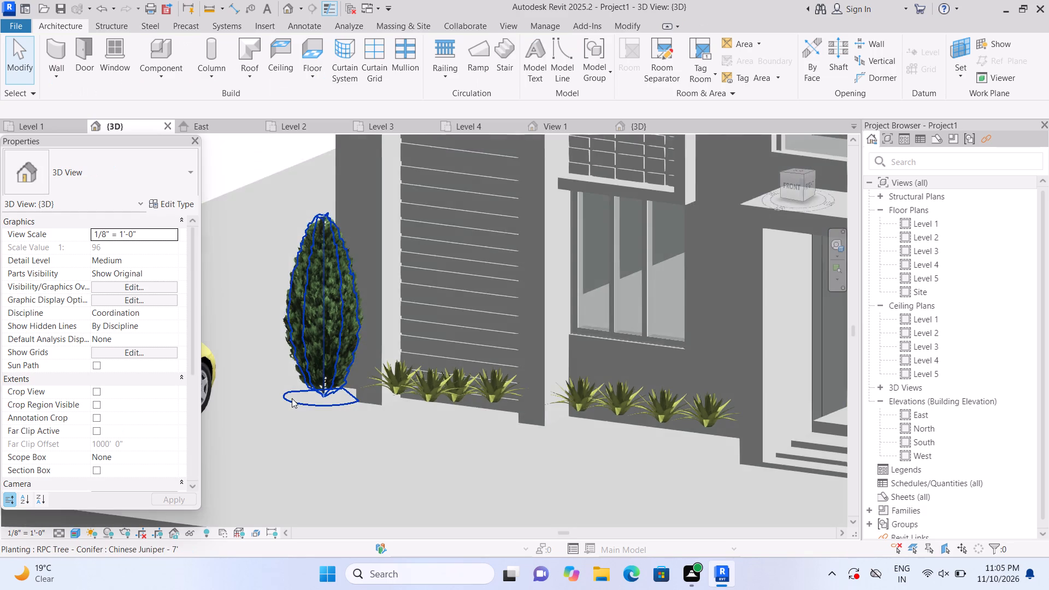
scroll(296, 399, down, 3)
scroll(313, 456, down, 4)
scroll(320, 470, up, 4)
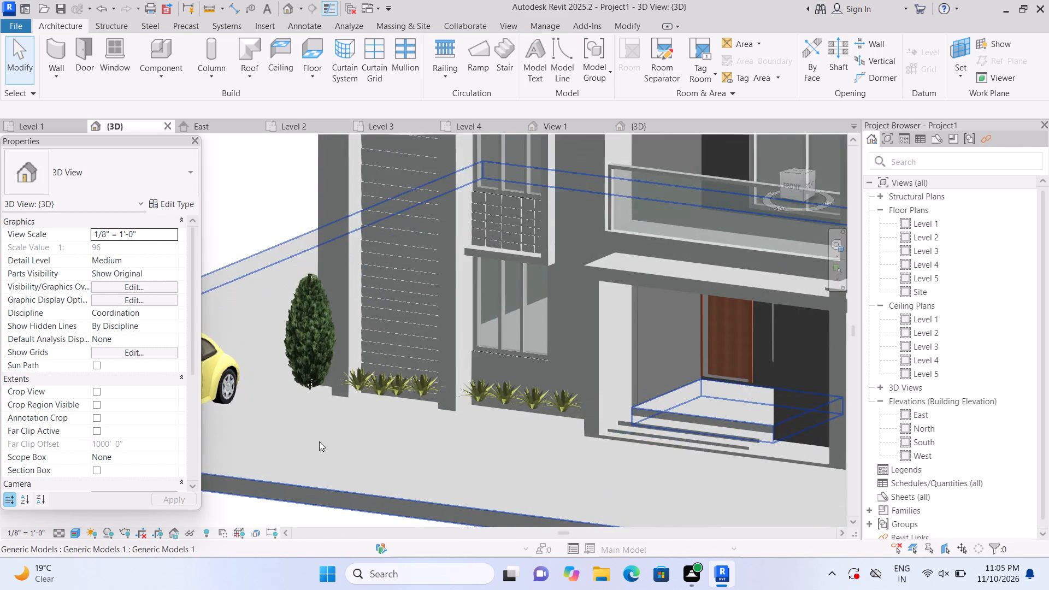
scroll(319, 441, up, 3)
drag(302, 358, 288, 360)
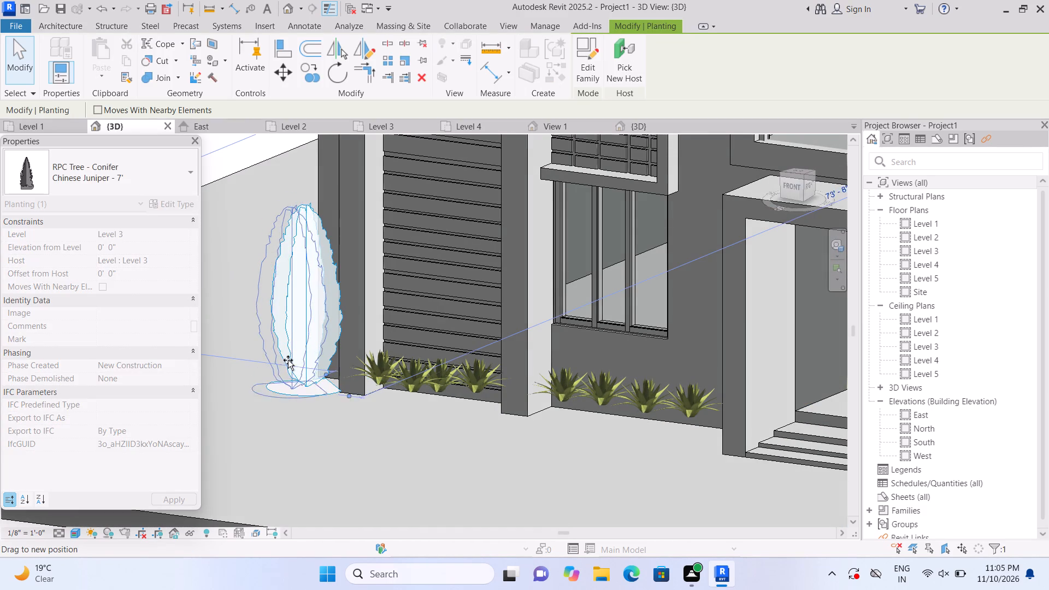
drag(288, 360, 288, 368)
right_click(288, 364)
right_click(288, 368)
scroll(287, 367, down, 5)
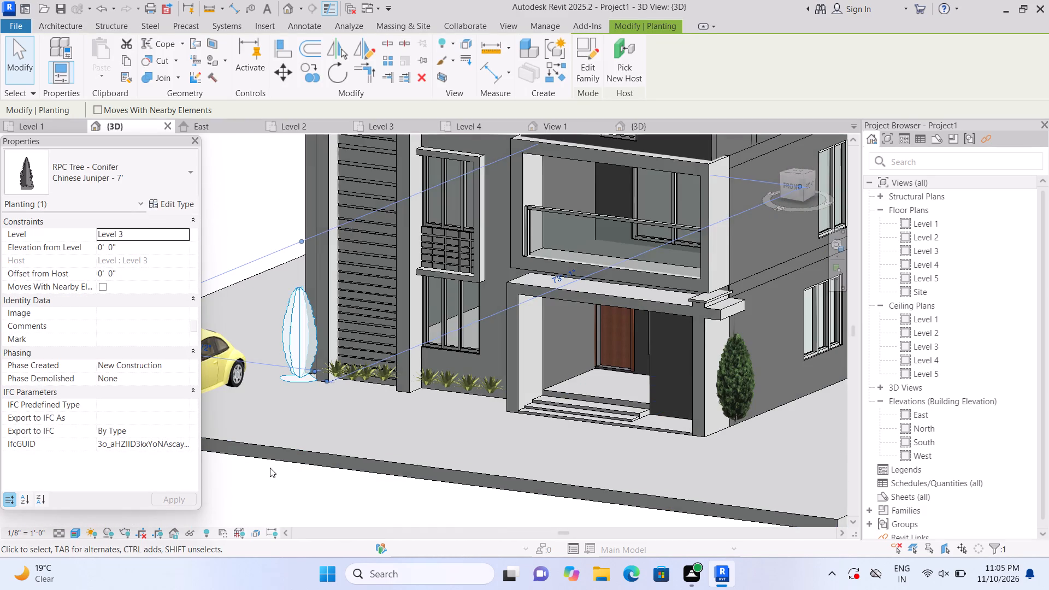
click(275, 468)
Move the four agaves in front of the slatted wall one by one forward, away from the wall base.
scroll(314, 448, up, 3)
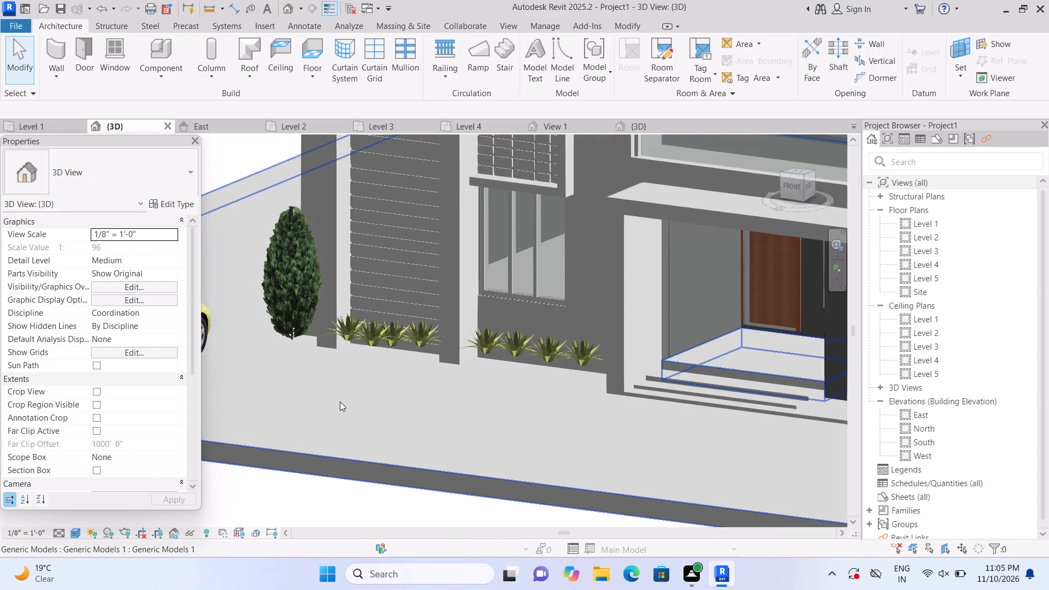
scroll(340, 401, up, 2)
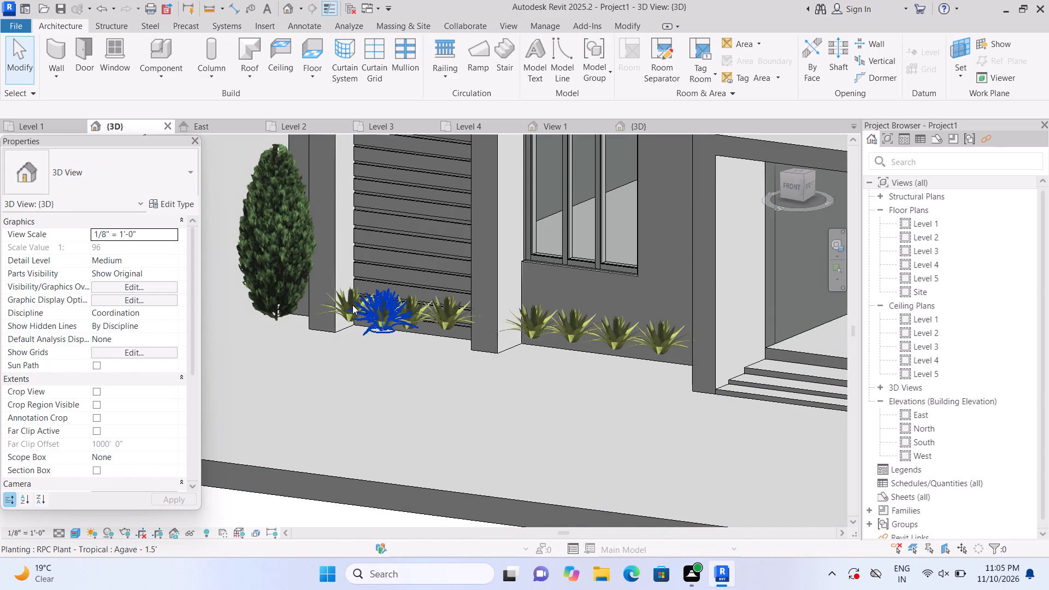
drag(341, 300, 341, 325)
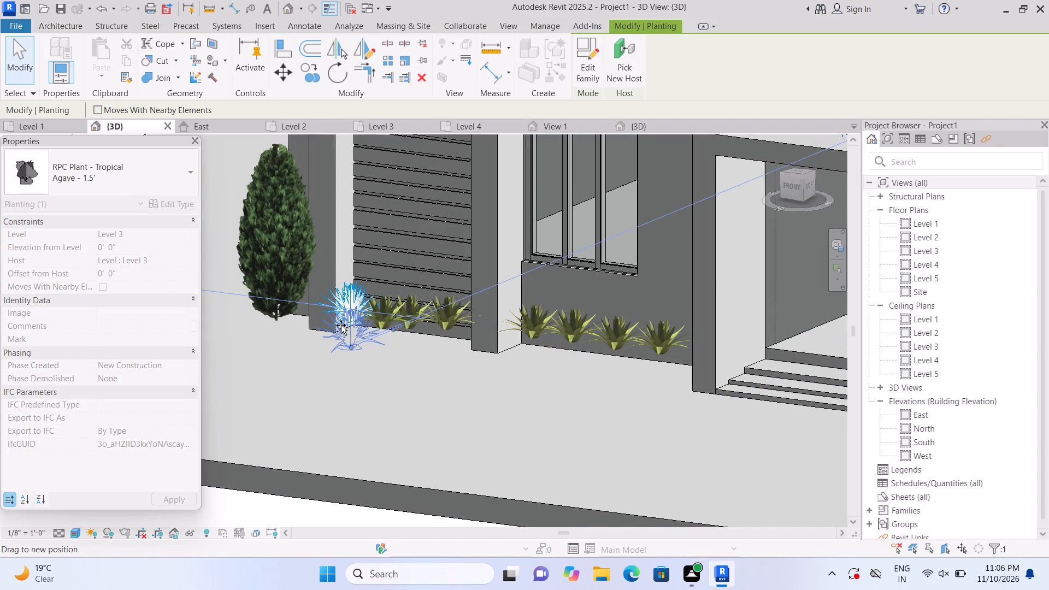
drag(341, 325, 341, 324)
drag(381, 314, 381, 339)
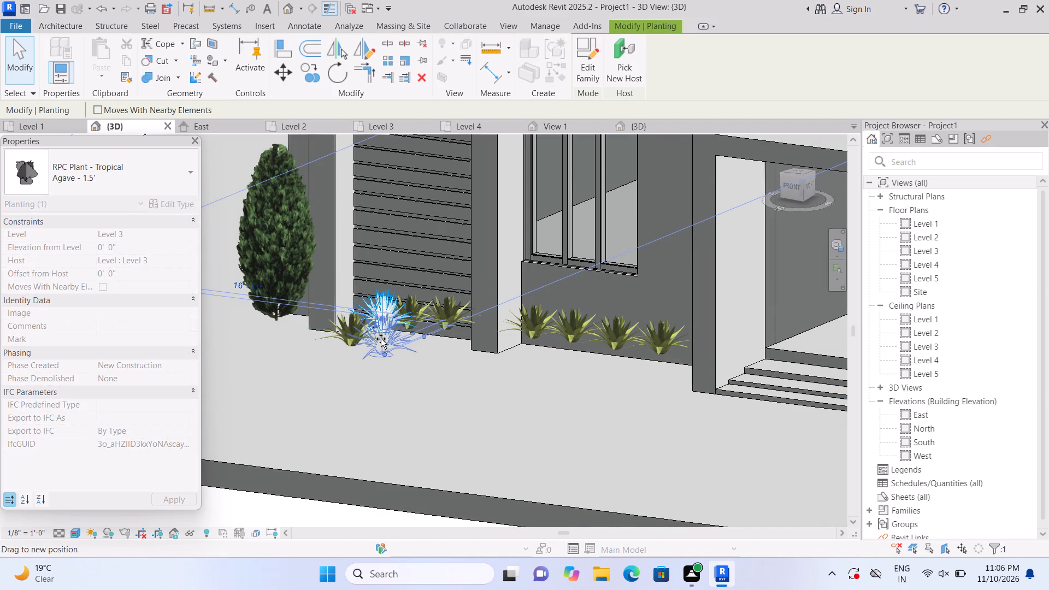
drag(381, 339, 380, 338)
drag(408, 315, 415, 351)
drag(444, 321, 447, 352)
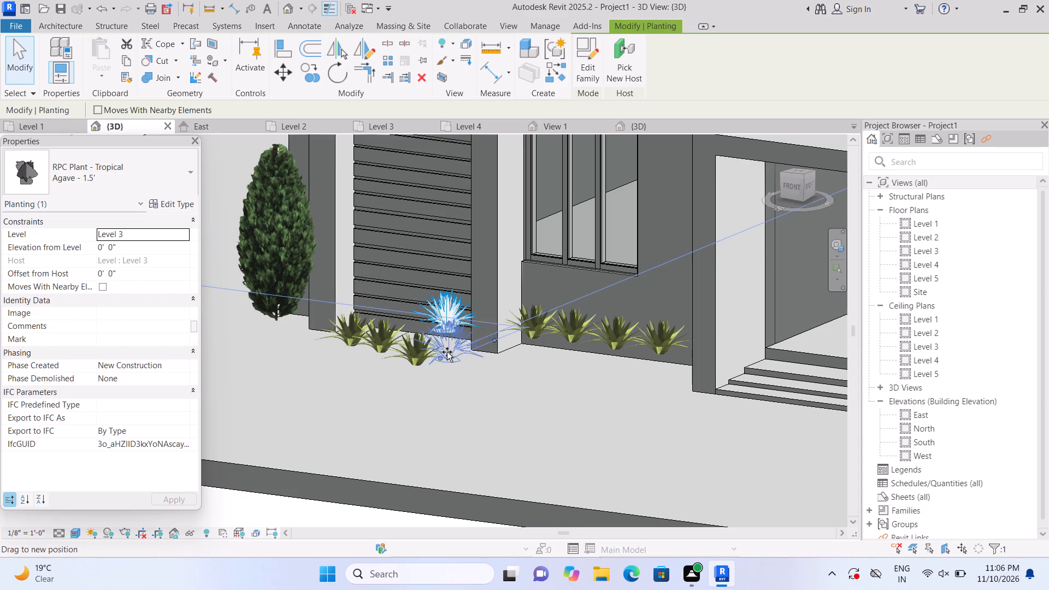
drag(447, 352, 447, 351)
Move the four agaves one by one back into a row against the base of the slatted wall.
scroll(446, 342, down, 3)
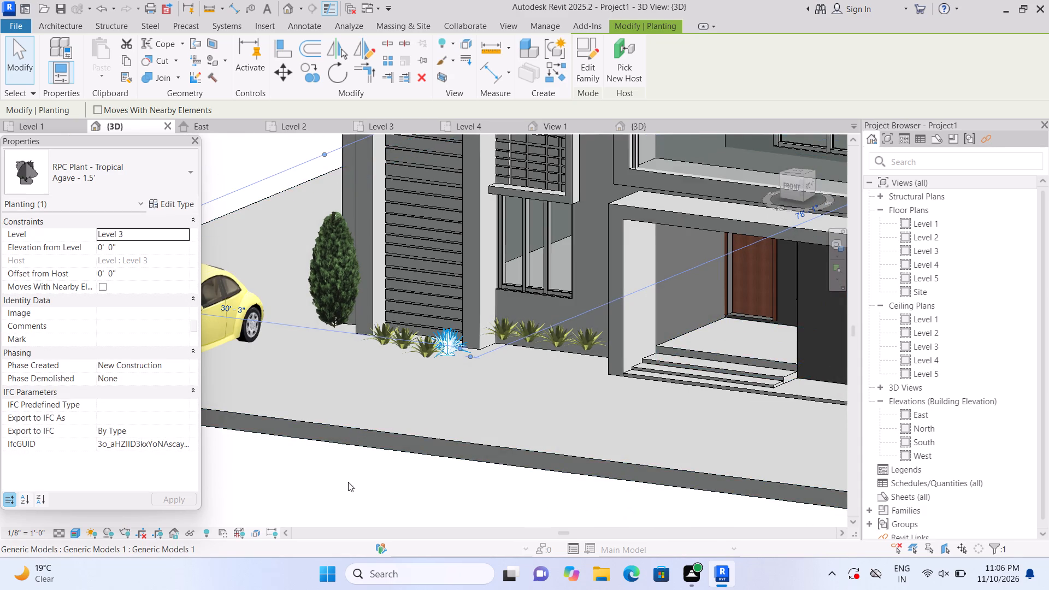
scroll(489, 338, up, 3)
scroll(352, 316, up, 4)
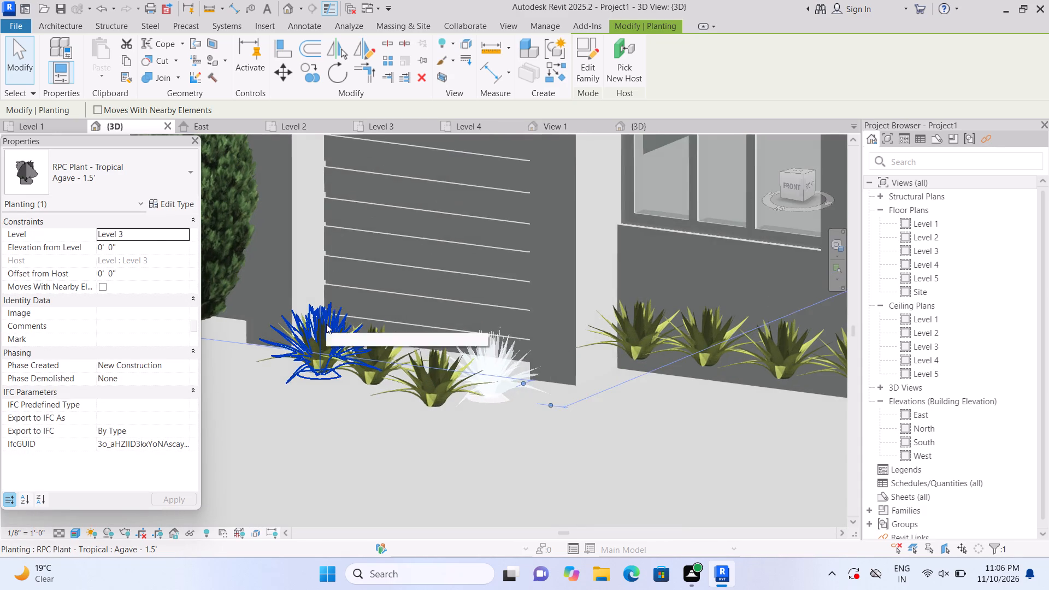
drag(326, 324, 343, 286)
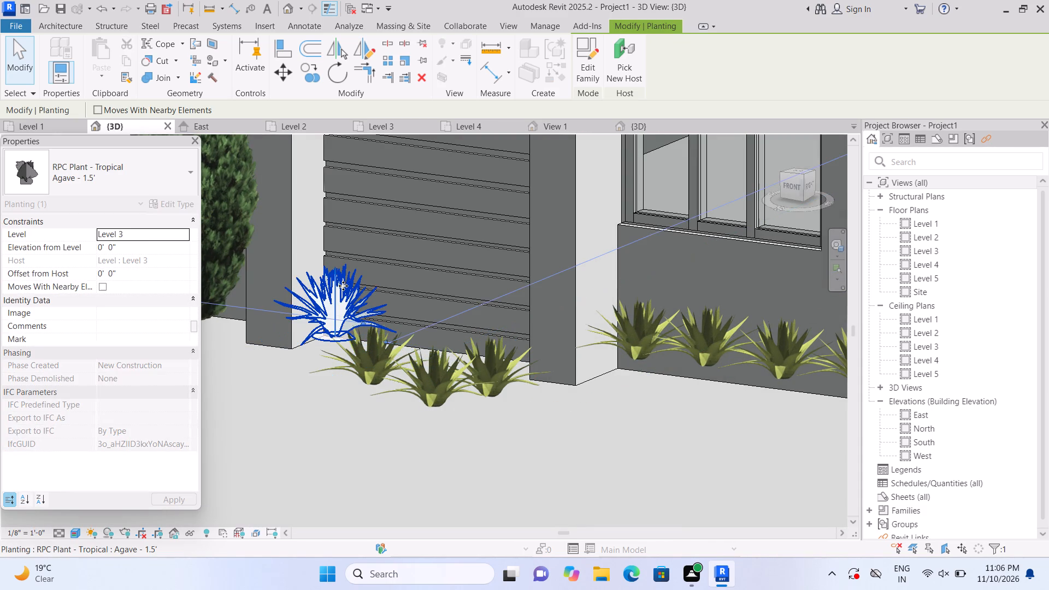
drag(358, 357, 376, 314)
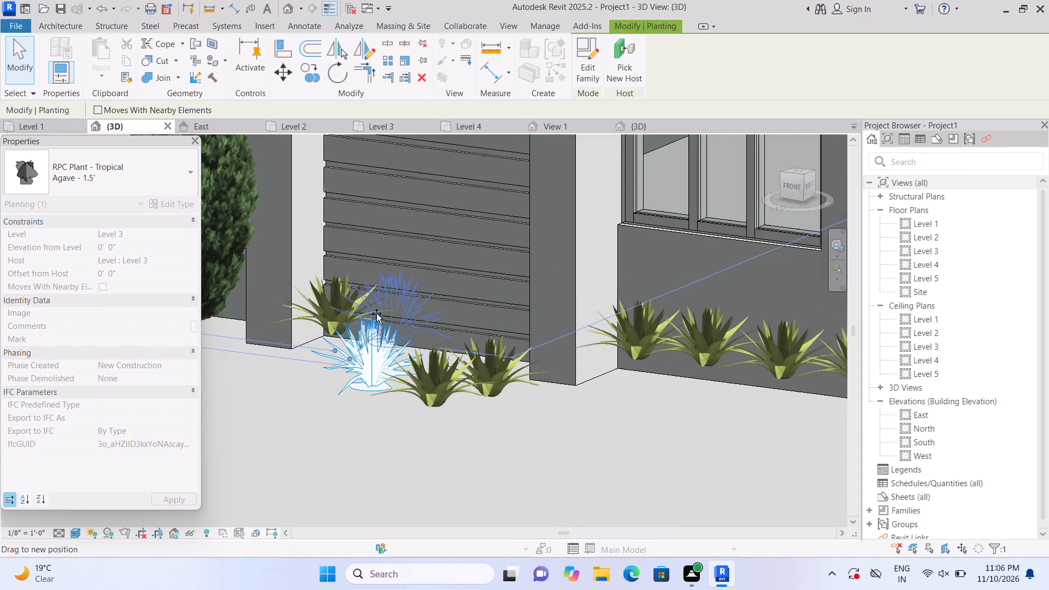
drag(376, 314, 372, 312)
drag(427, 365, 432, 337)
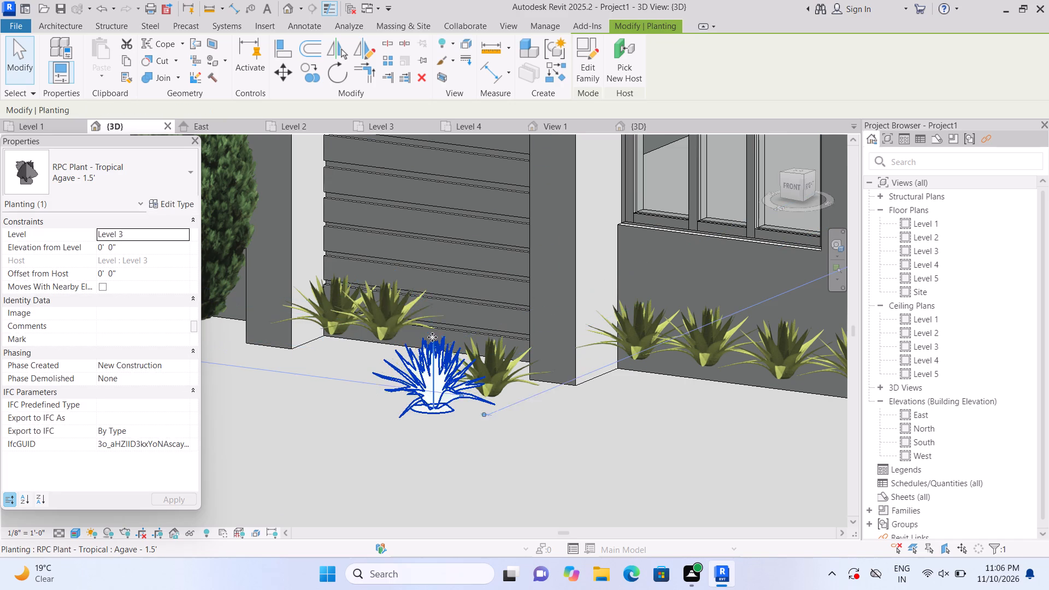
drag(432, 337, 420, 307)
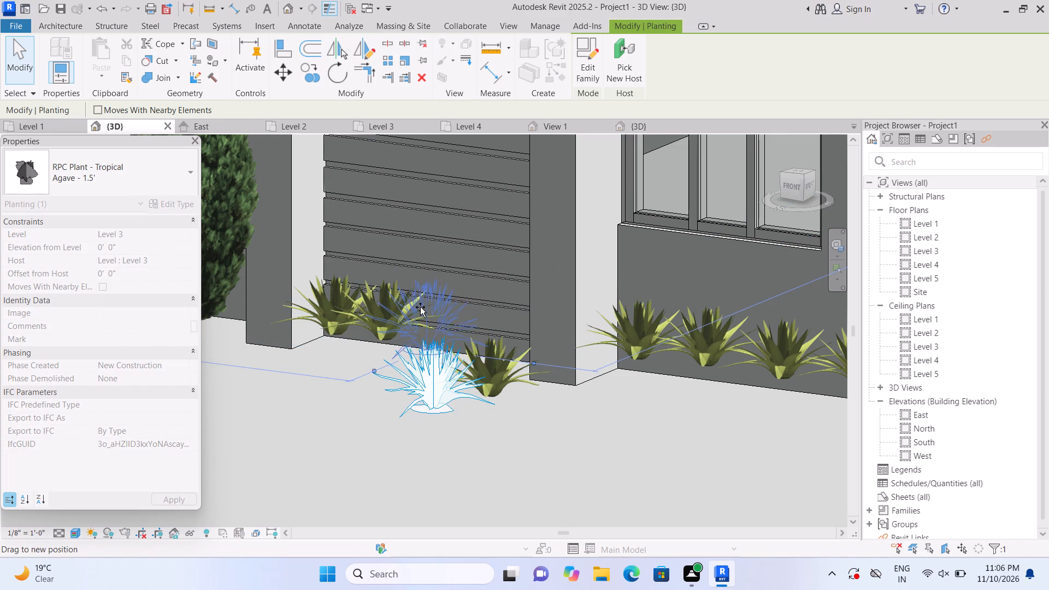
drag(420, 307, 419, 305)
drag(468, 358, 475, 326)
click(475, 327)
drag(479, 380, 477, 329)
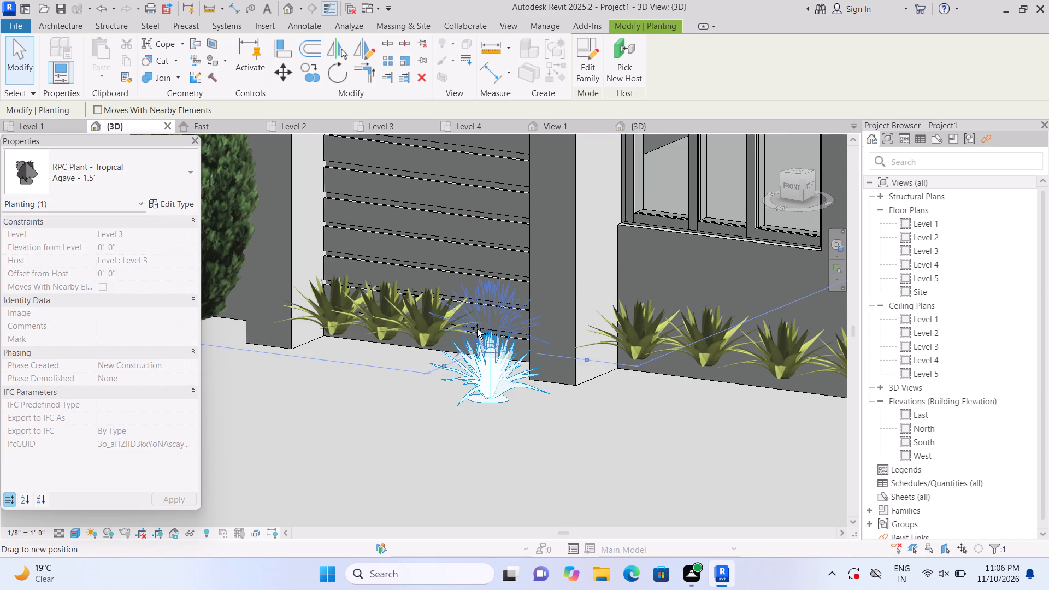
drag(477, 329, 467, 328)
Shift the agave at the window end of the slatted-wall row slightly forward and closer to the adjoining column.
drag(470, 333, 470, 333)
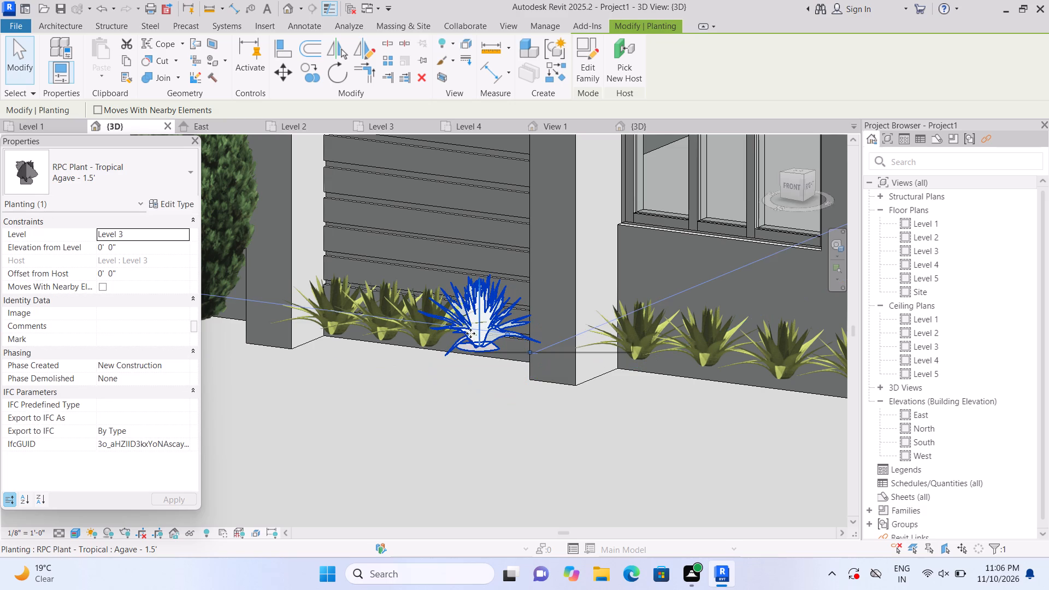
drag(470, 333, 471, 355)
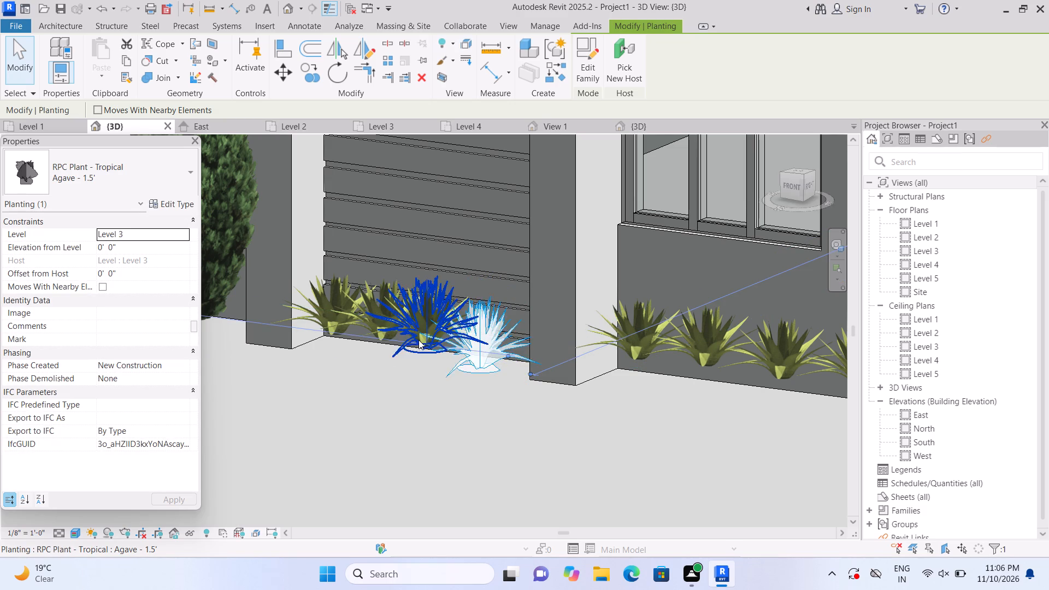
drag(417, 337, 427, 340)
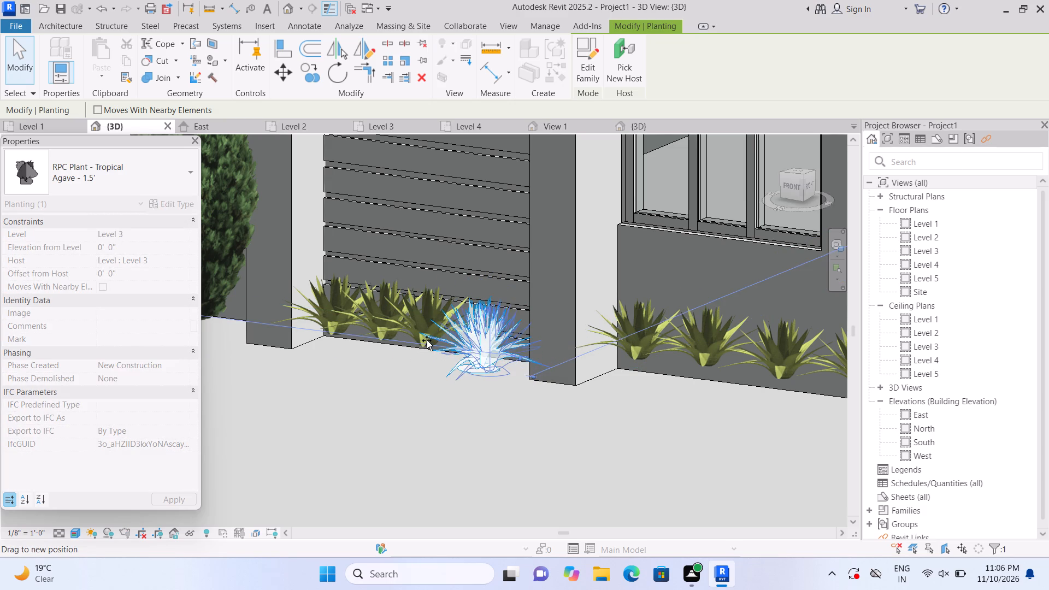
drag(427, 340, 426, 339)
key(Escape)
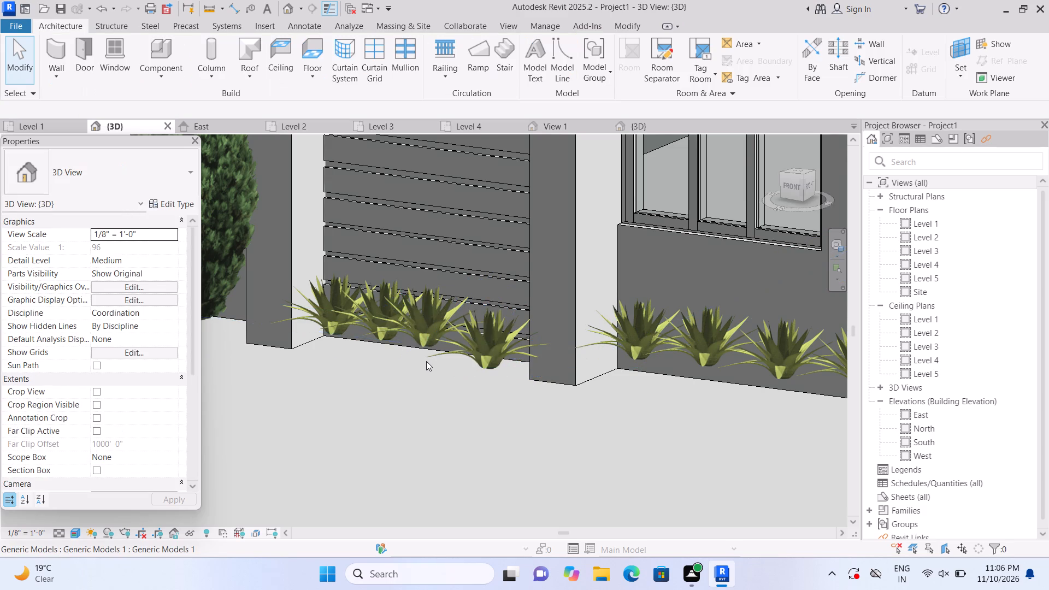
Move the two agaves at the juniper end of the slatted-wall row forward, away from the wall base.
scroll(425, 365, down, 10)
scroll(449, 389, up, 8)
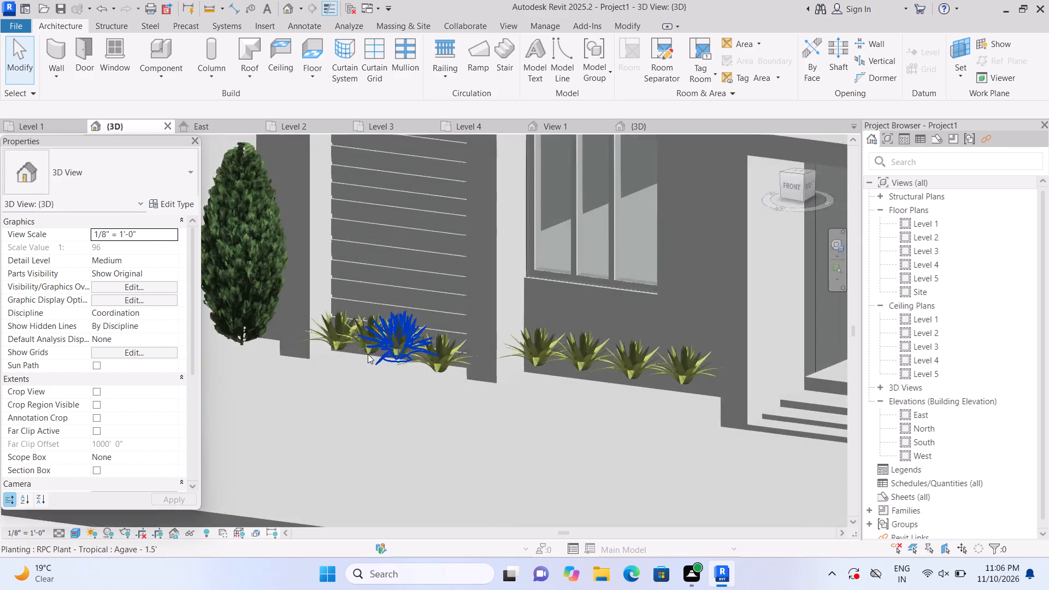
scroll(368, 354, up, 8)
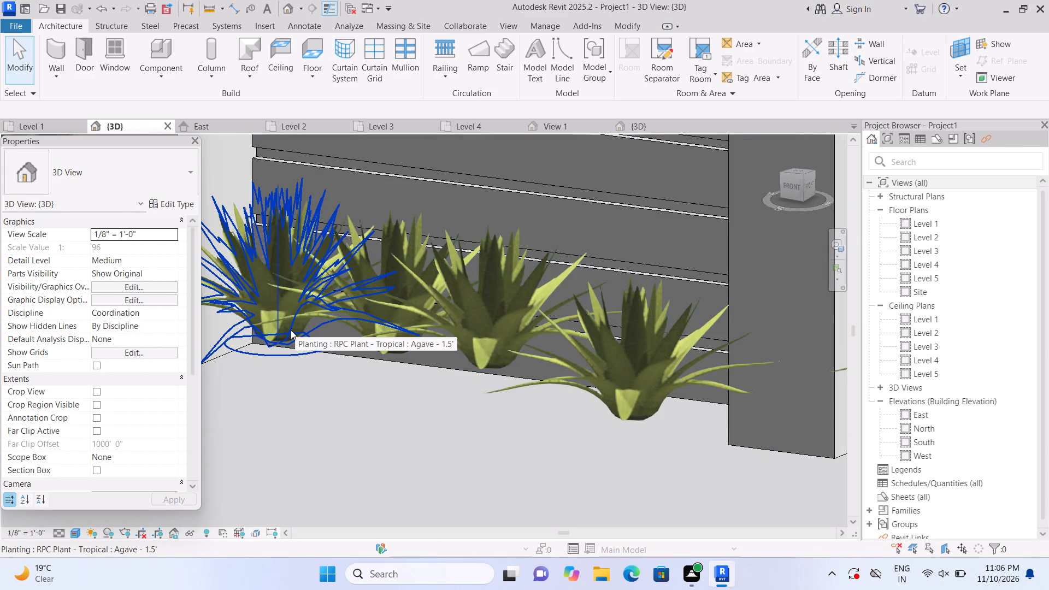
drag(291, 331, 291, 352)
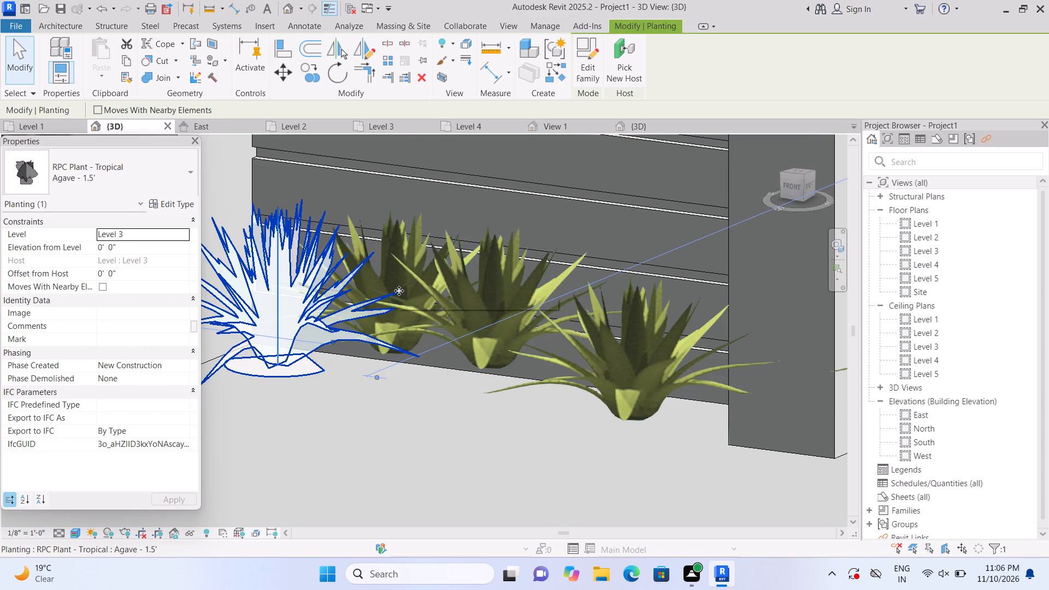
scroll(399, 291, up, 2)
drag(397, 286, 389, 327)
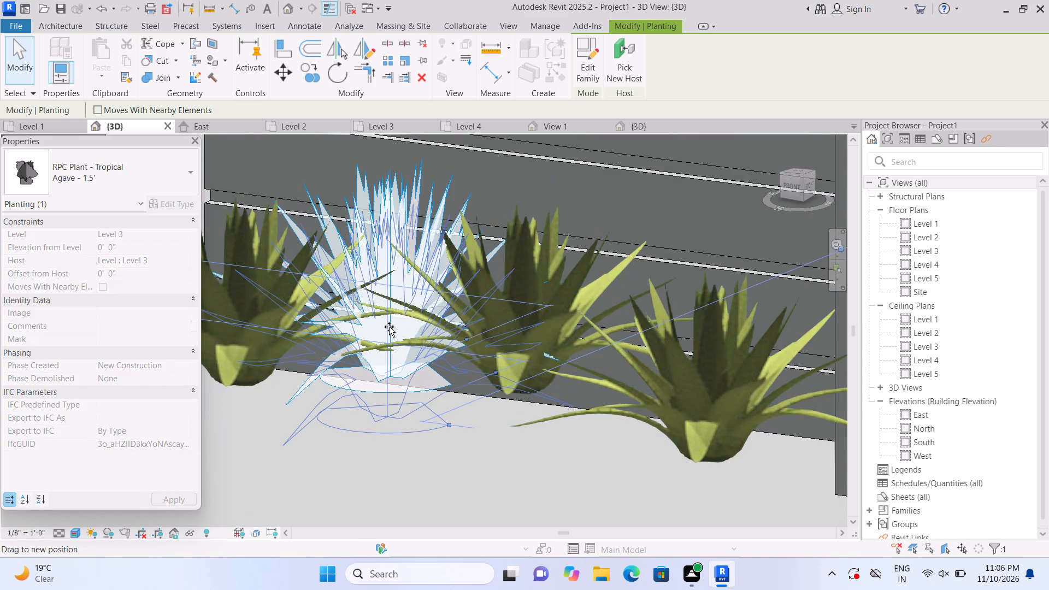
drag(389, 327, 373, 315)
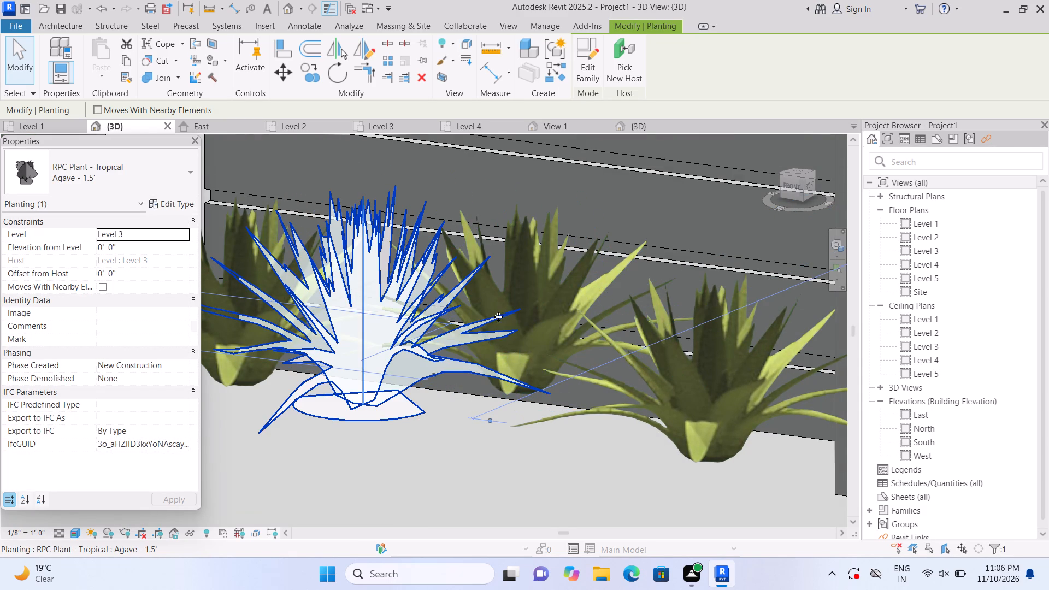
click(500, 315)
scroll(523, 324, down, 5)
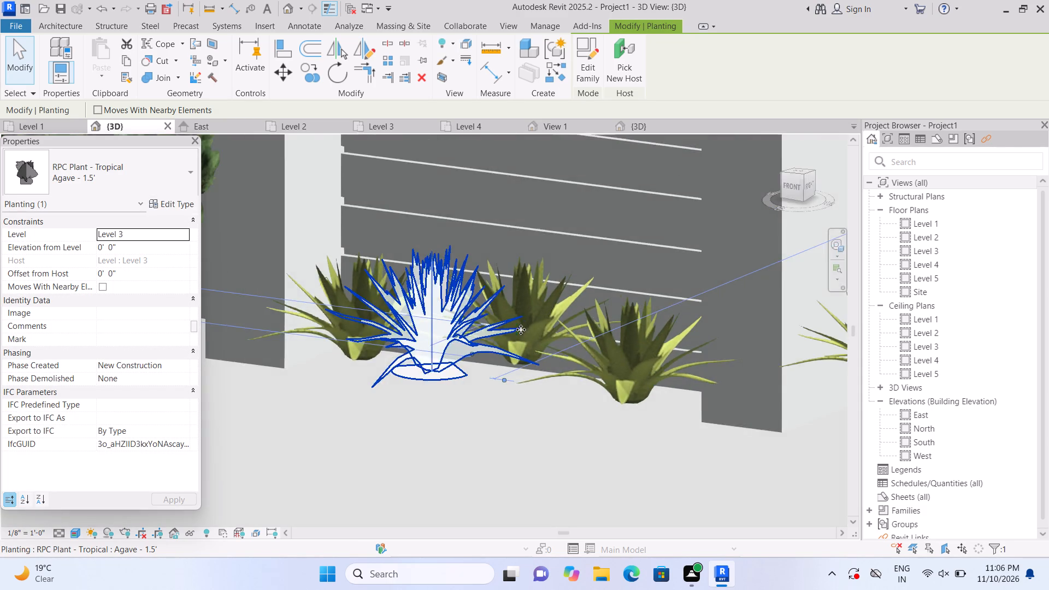
scroll(521, 329, down, 1)
key(Escape)
scroll(430, 439, down, 2)
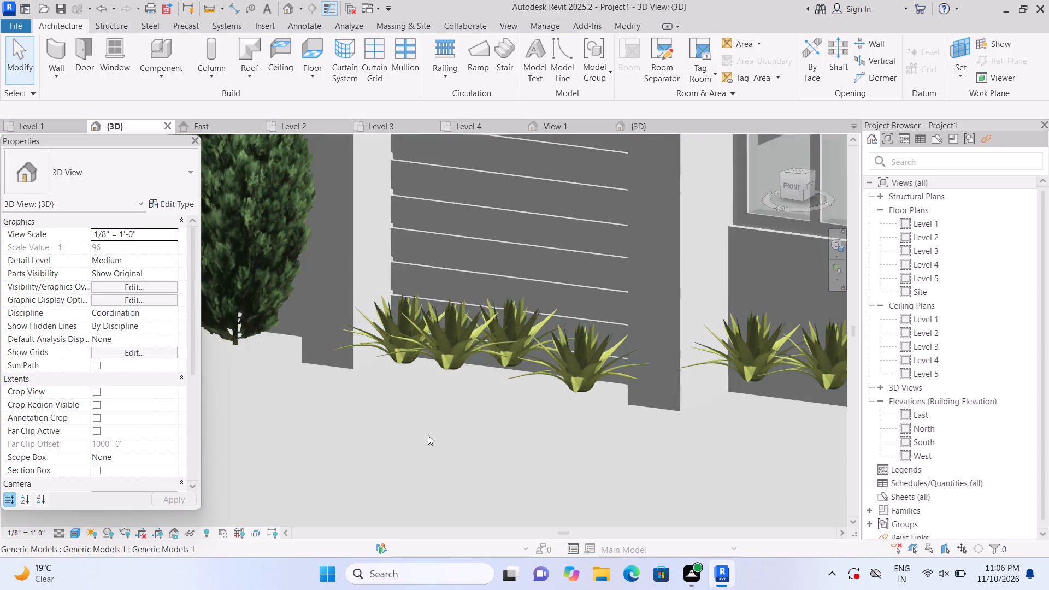
Move the two agaves at the window end of the slatted-wall row forward, drawing the end one closer to its neighbour.
scroll(428, 435, down, 1)
scroll(506, 414, up, 4)
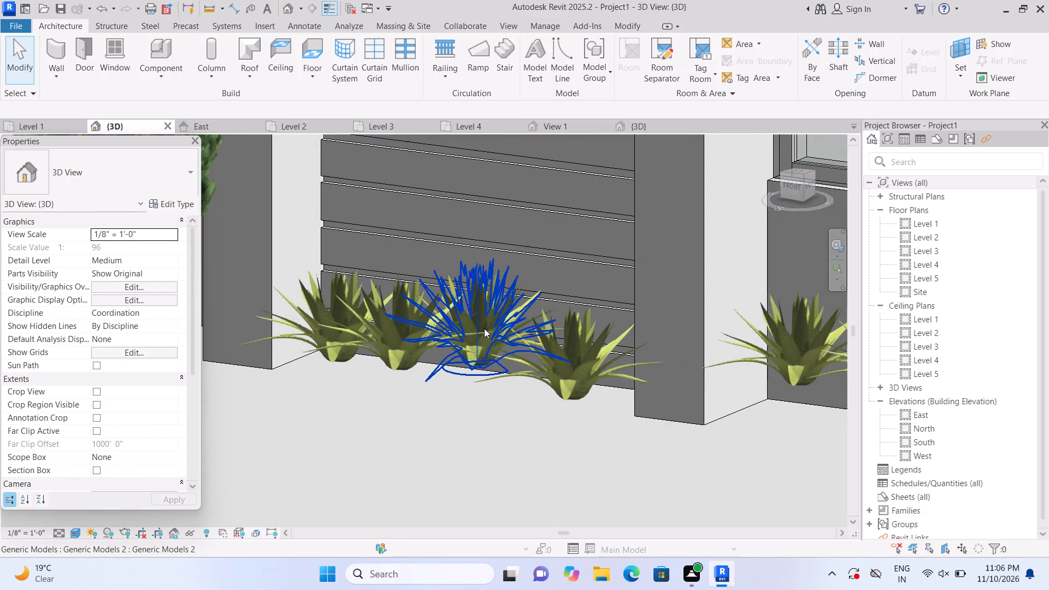
drag(484, 328, 483, 355)
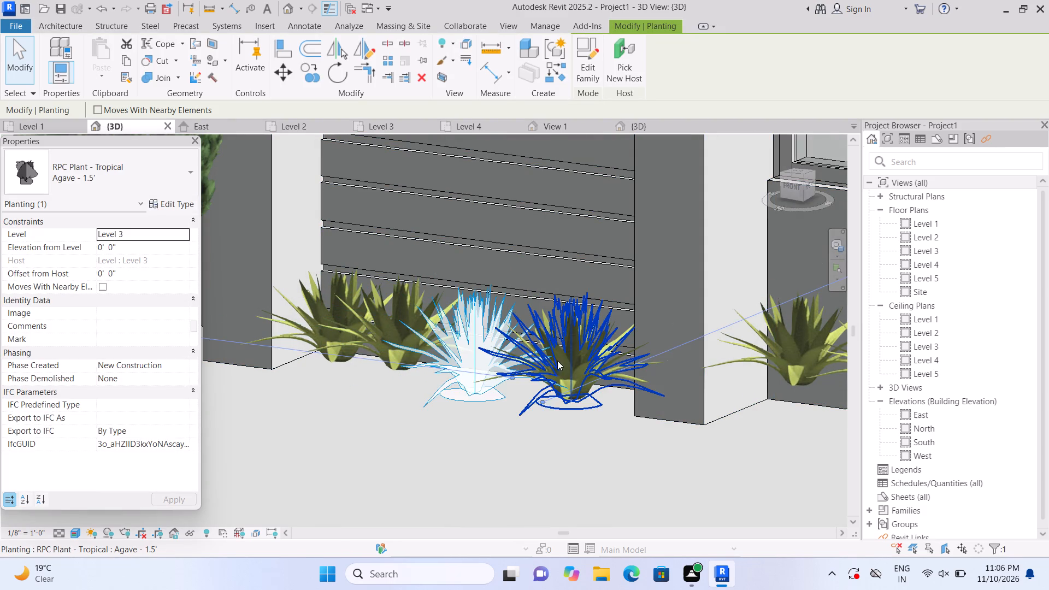
drag(571, 352, 544, 386)
scroll(538, 373, down, 8)
key(Escape)
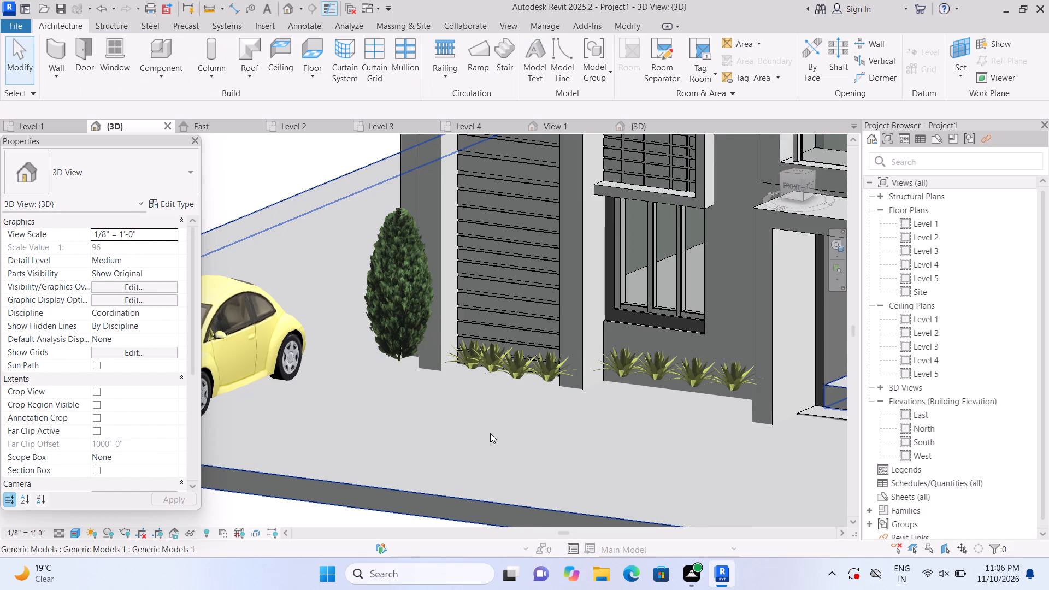
Move the four agaves below the window one by one forward from the wall, drawing the two nearest the porch closer to the others.
scroll(490, 433, down, 1)
scroll(618, 415, up, 3)
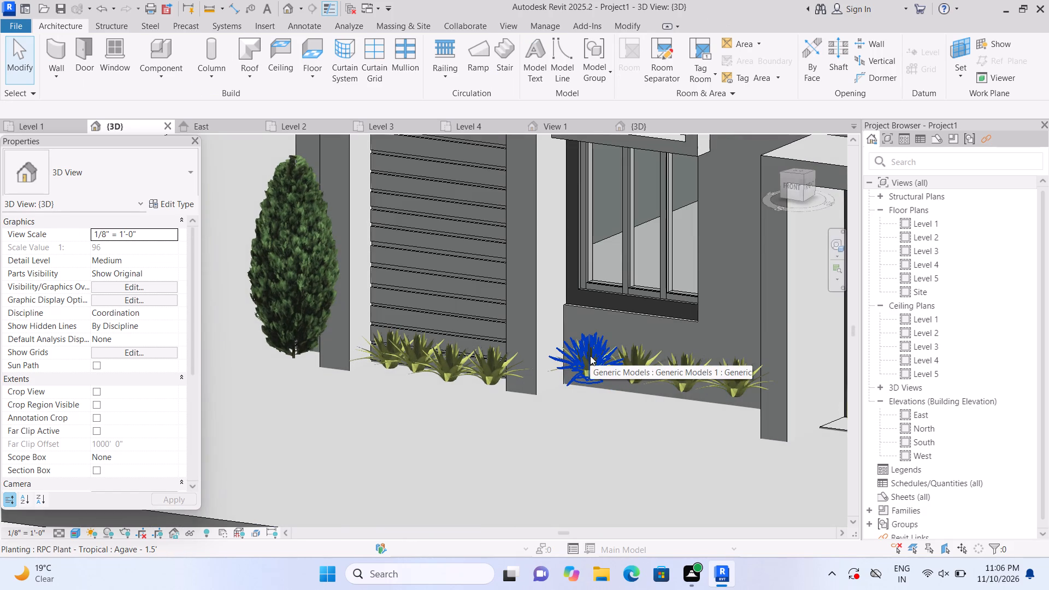
drag(590, 356, 586, 381)
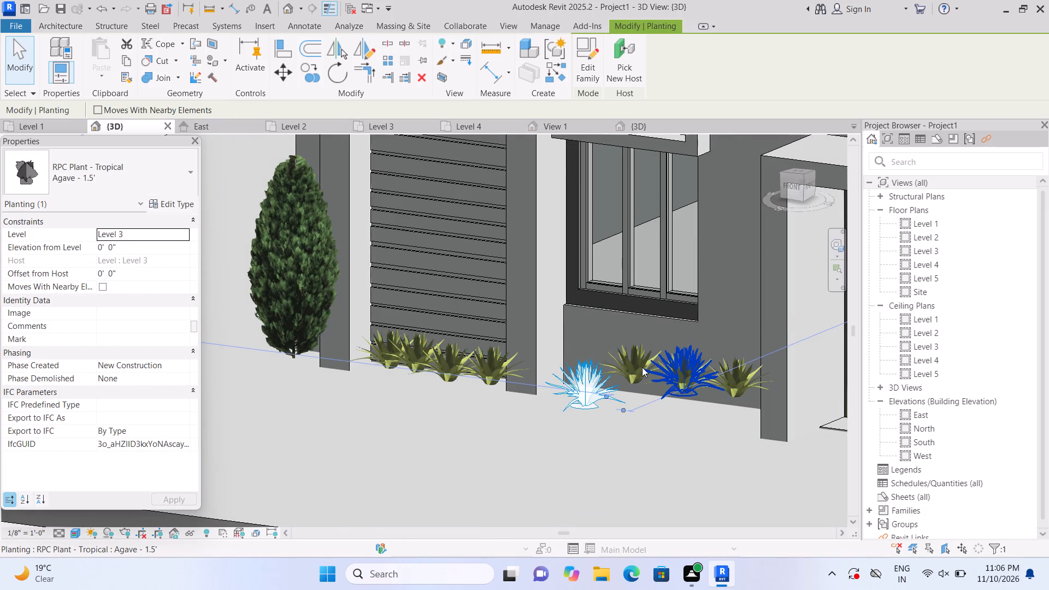
drag(632, 362, 629, 380)
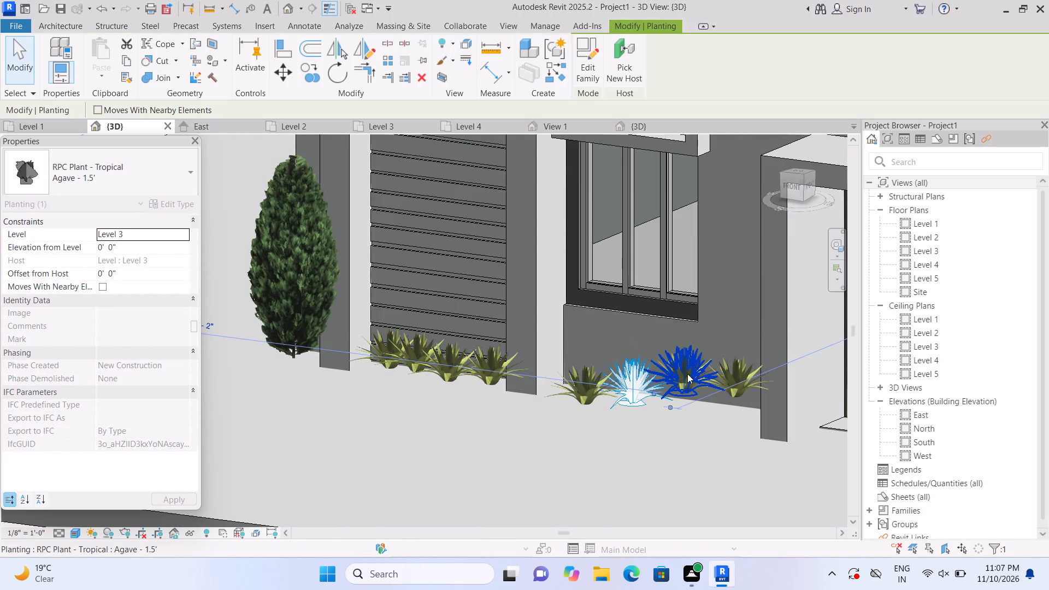
drag(687, 373, 669, 381)
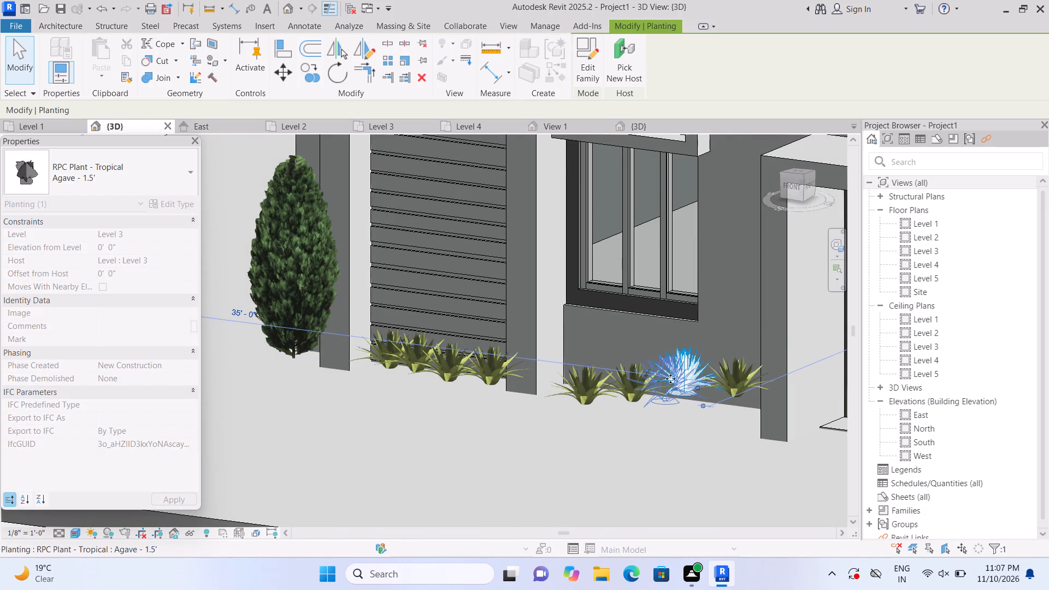
drag(727, 372, 704, 390)
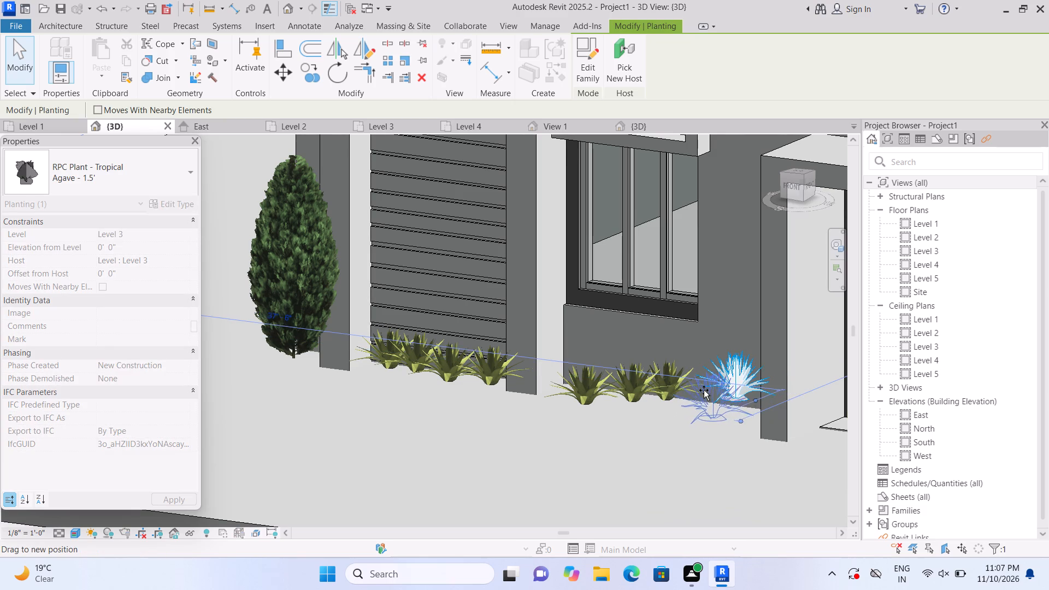
drag(704, 390, 705, 385)
key(Escape)
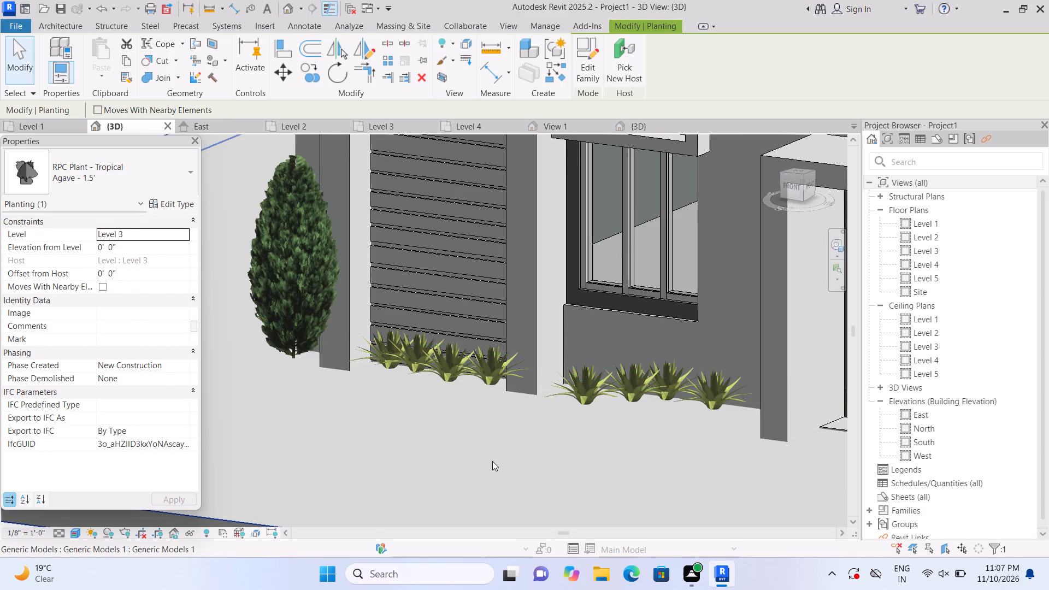
Move the Chinese Juniper beside the entrance porch forward, away from the house corner.
scroll(492, 460, down, 6)
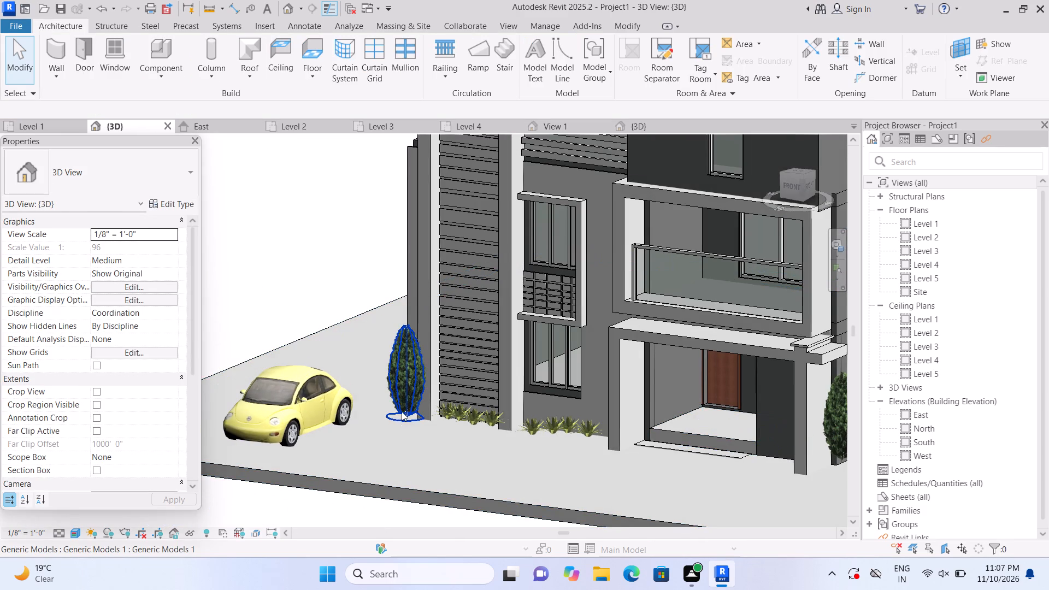
scroll(478, 465, down, 2)
scroll(832, 538, up, 2)
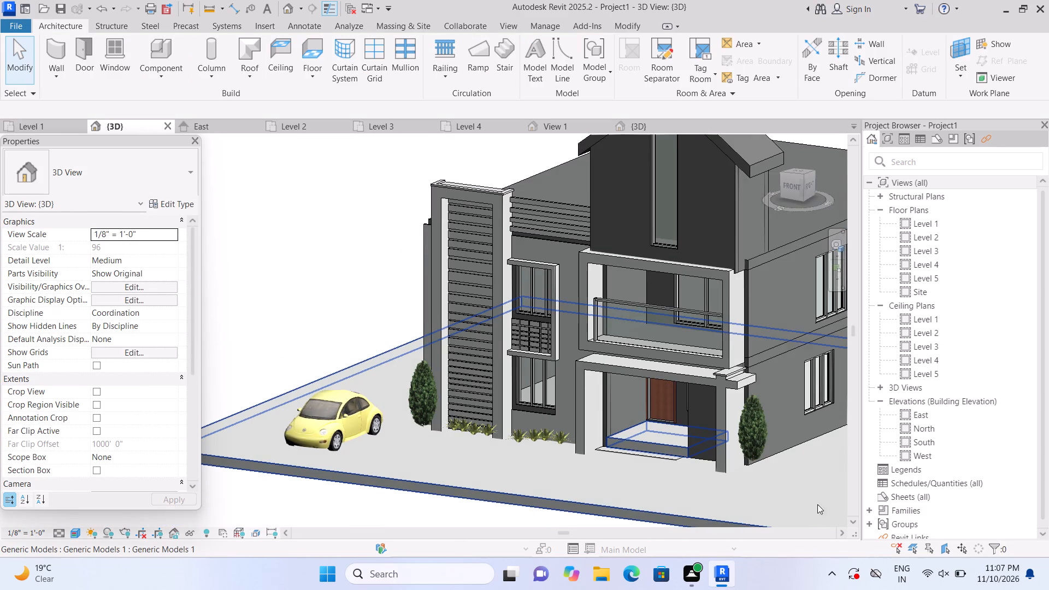
scroll(803, 486, up, 2)
scroll(751, 452, up, 2)
drag(723, 413, 721, 457)
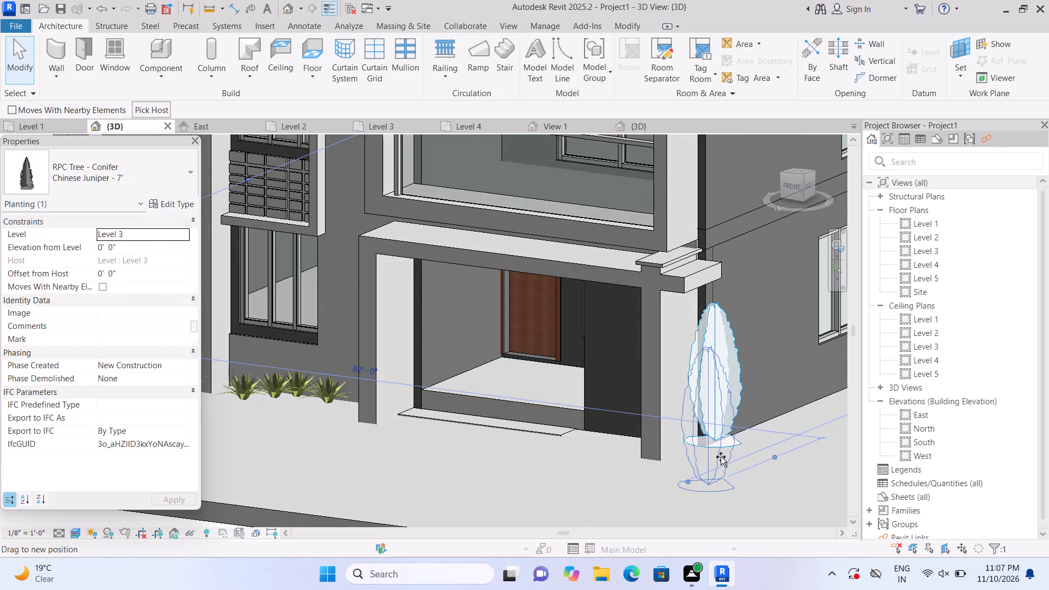
drag(721, 457, 726, 442)
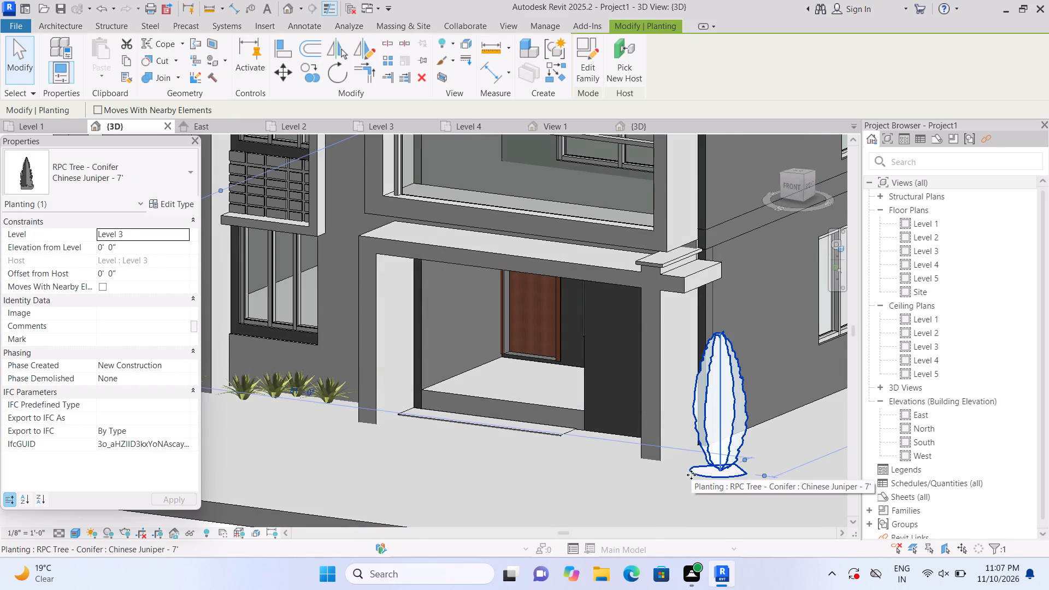
key(Escape)
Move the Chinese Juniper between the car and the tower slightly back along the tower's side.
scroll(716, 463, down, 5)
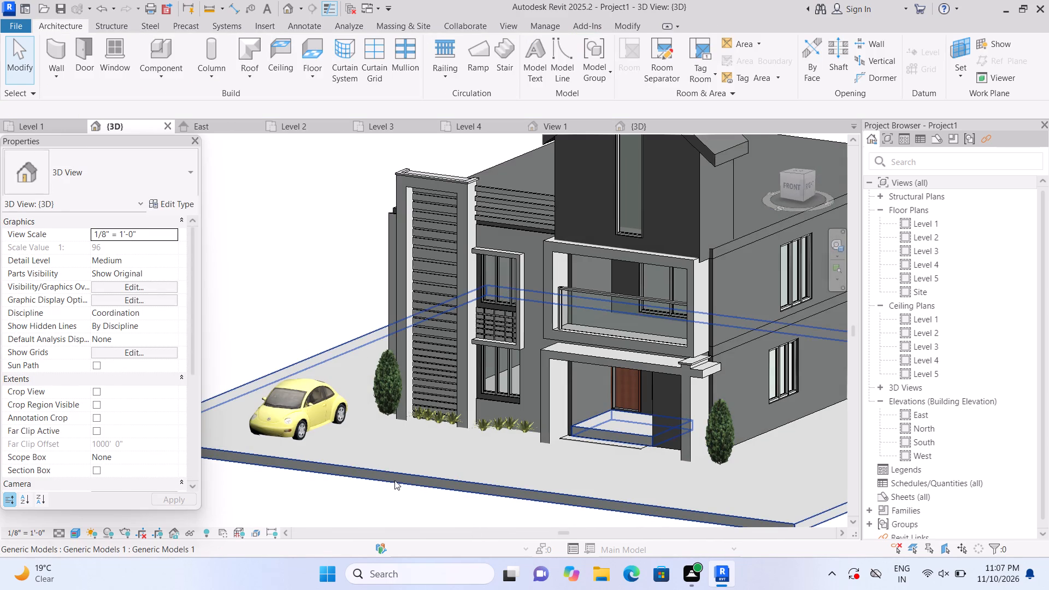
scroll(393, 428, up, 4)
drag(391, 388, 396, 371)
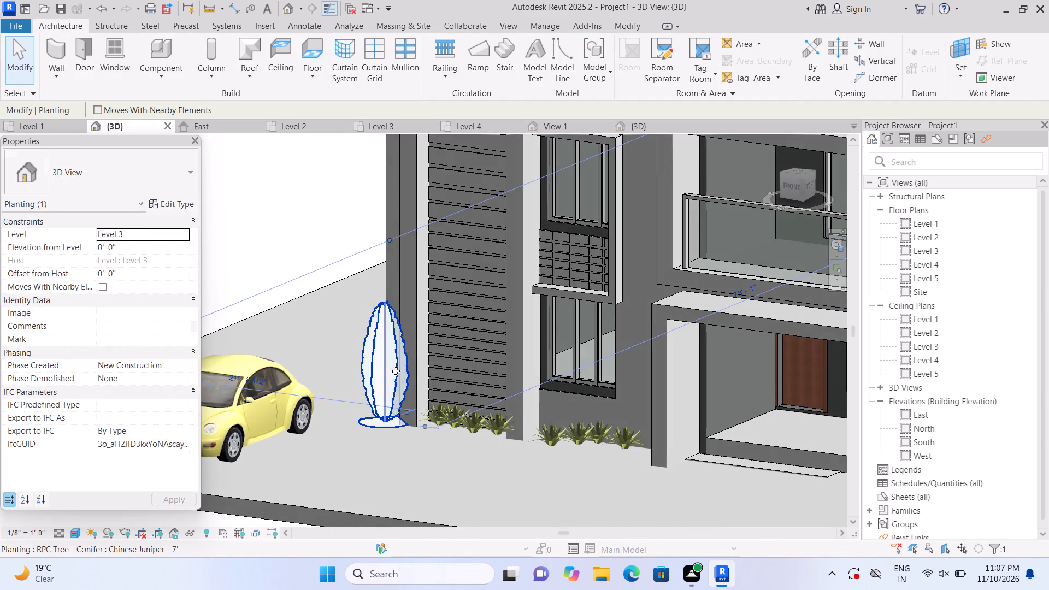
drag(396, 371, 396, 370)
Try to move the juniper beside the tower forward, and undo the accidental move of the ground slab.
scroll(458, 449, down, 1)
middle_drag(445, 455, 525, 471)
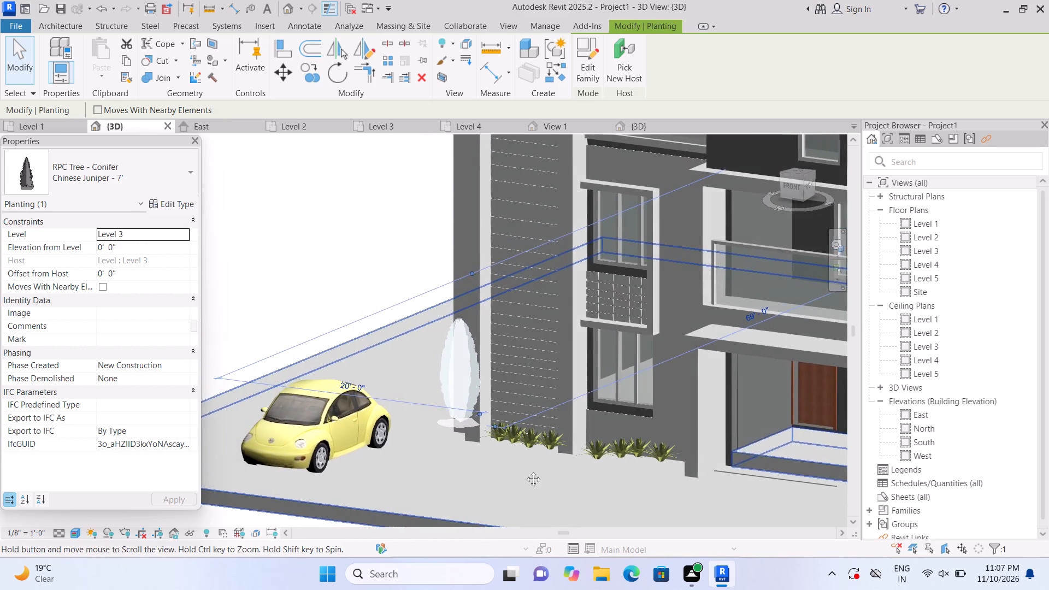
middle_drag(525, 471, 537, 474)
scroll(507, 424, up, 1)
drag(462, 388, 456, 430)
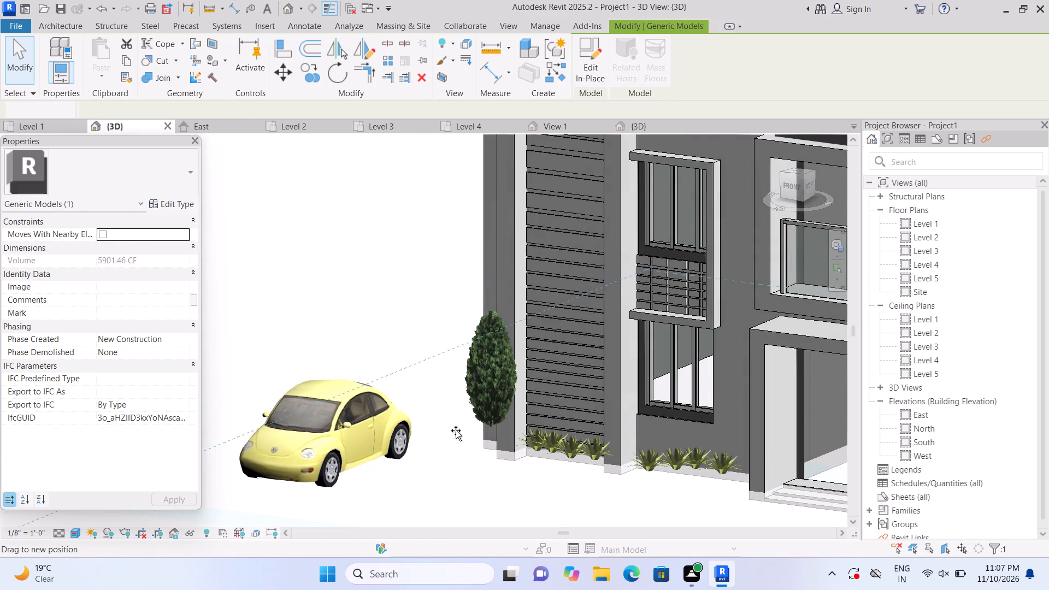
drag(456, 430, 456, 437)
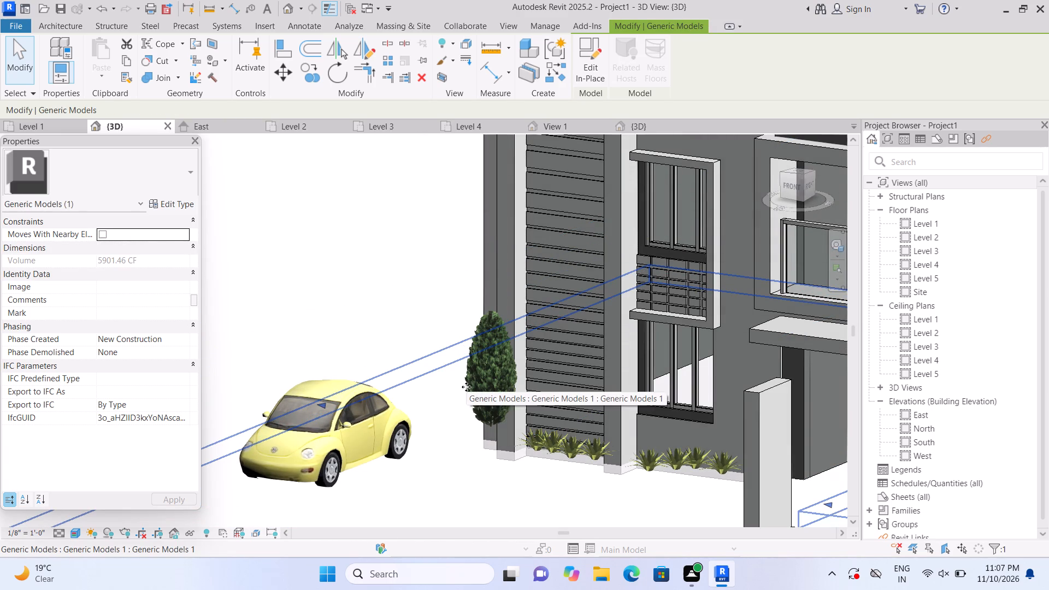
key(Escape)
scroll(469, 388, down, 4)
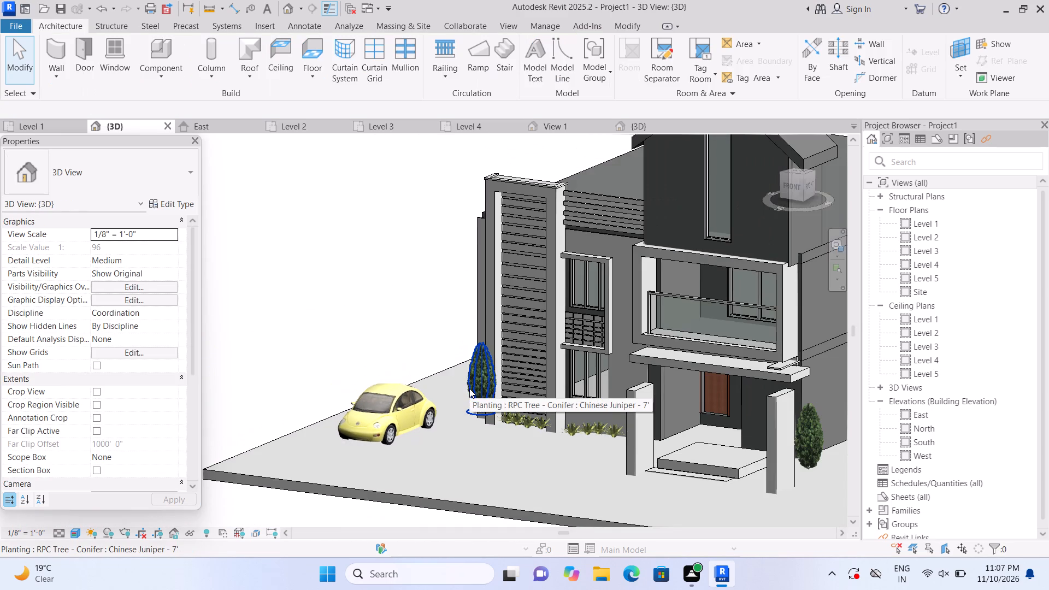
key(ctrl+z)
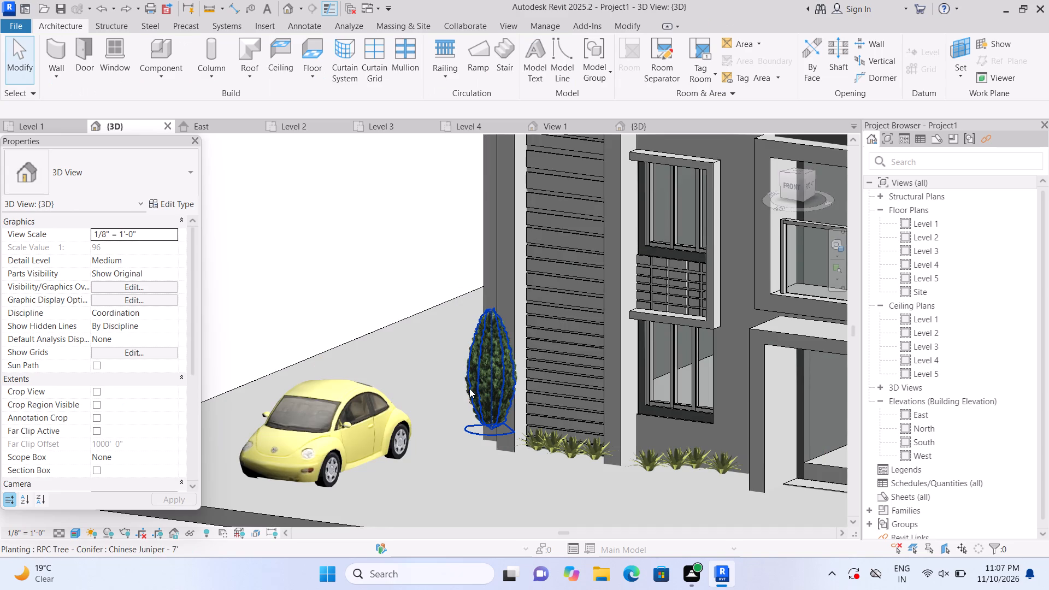
Move the Chinese Juniper beside the tower forward and toward the car, clear of the tower's edge.
scroll(484, 485, down, 3)
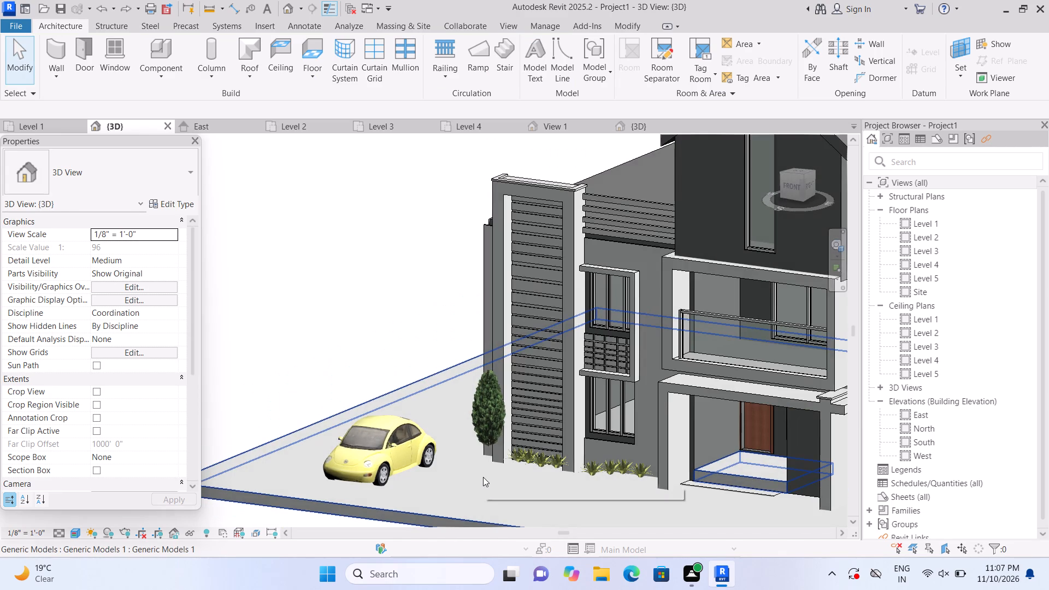
scroll(483, 481, down, 2)
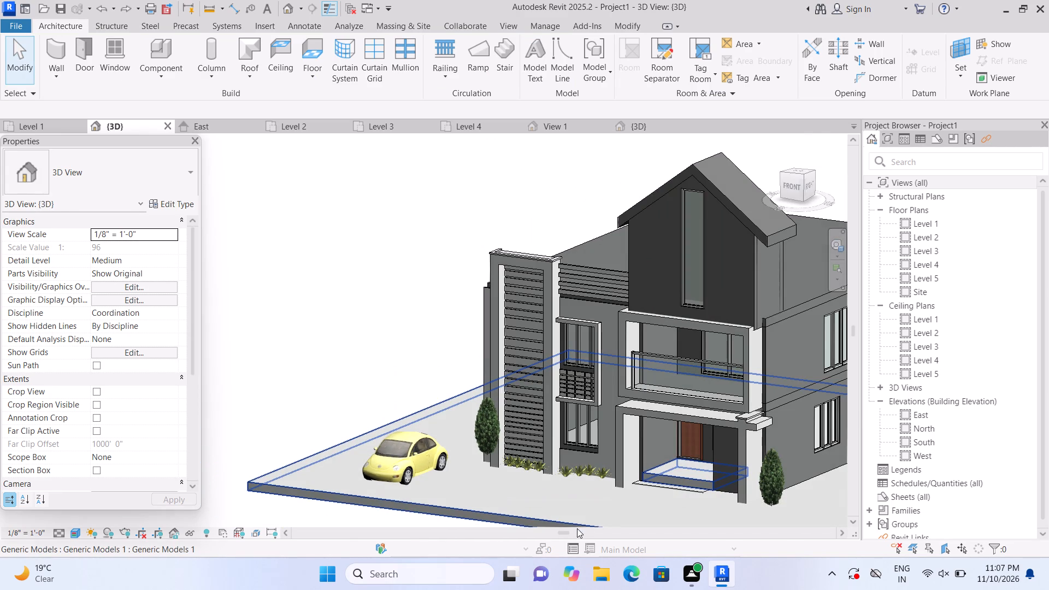
scroll(536, 523, up, 2)
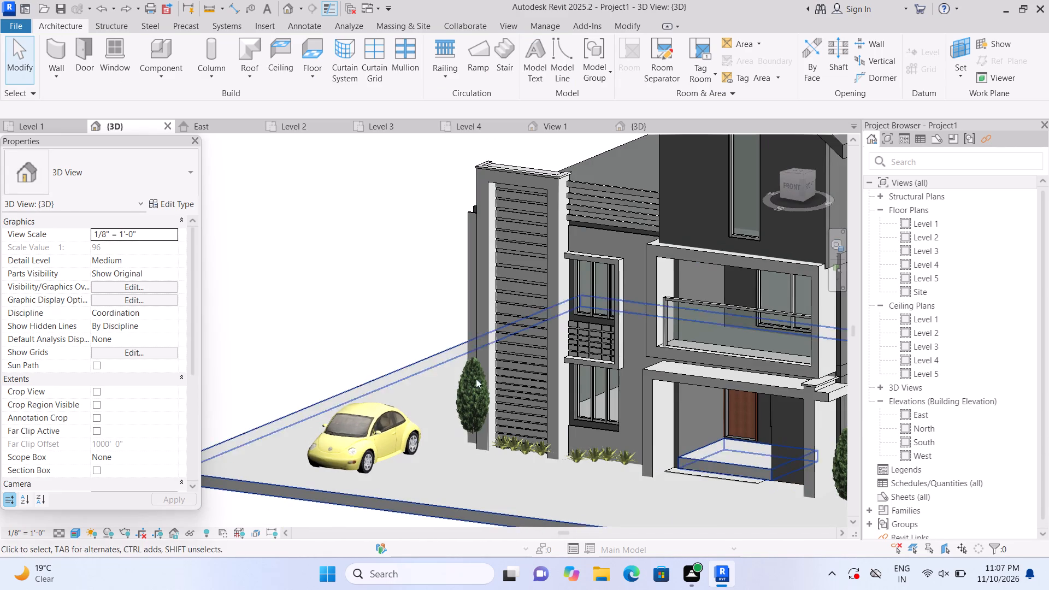
scroll(461, 409, up, 4)
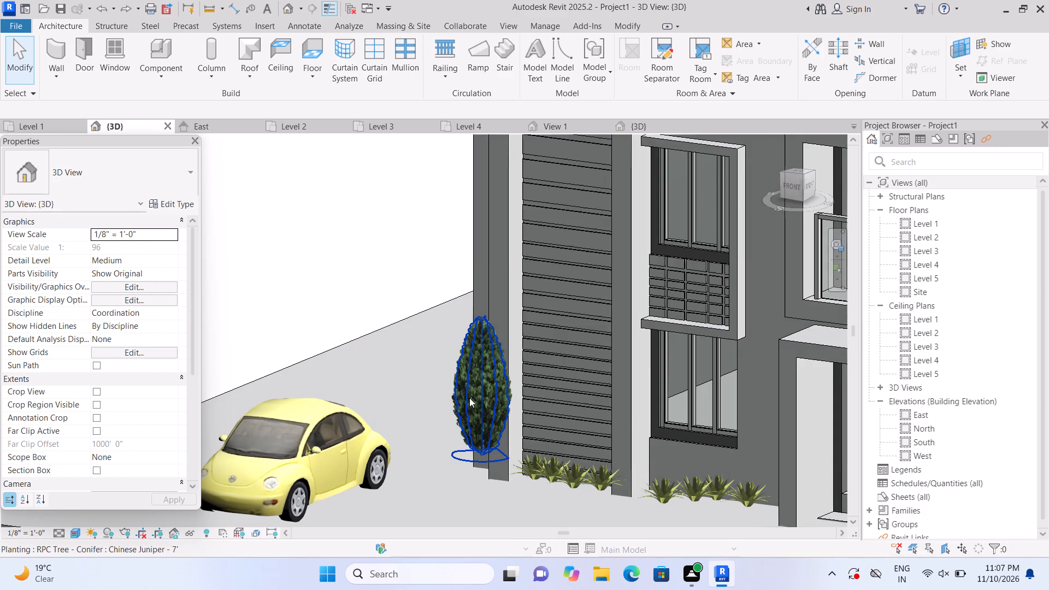
drag(469, 398, 437, 435)
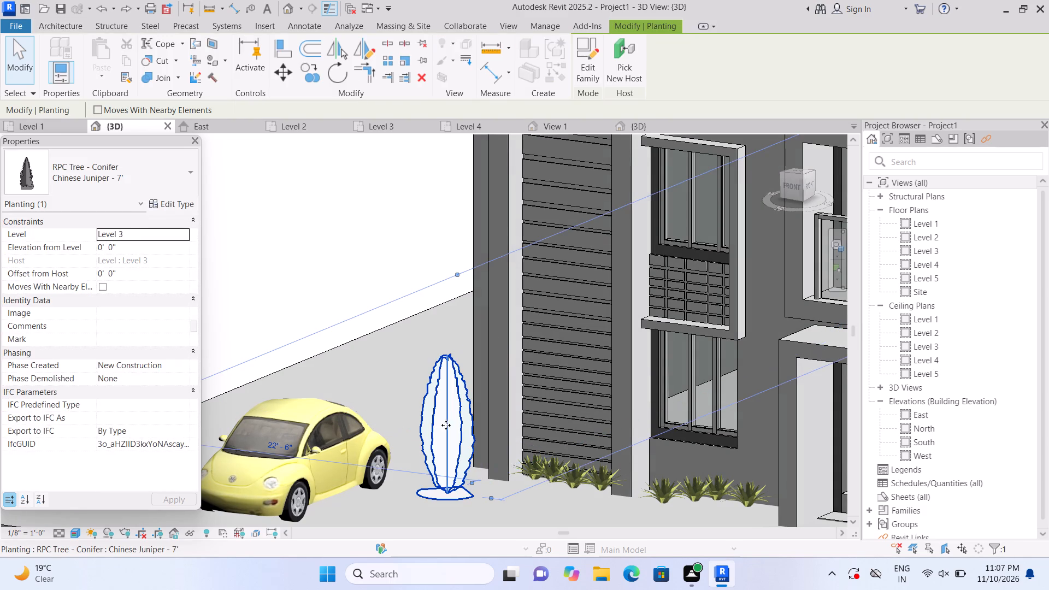
key(Escape)
scroll(443, 427, down, 4)
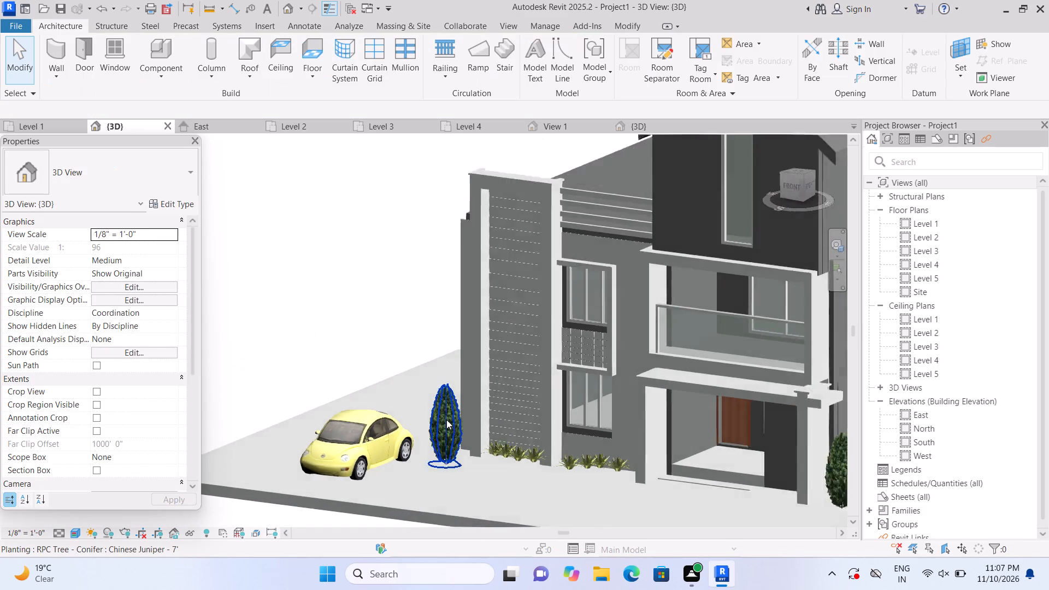
scroll(446, 420, down, 2)
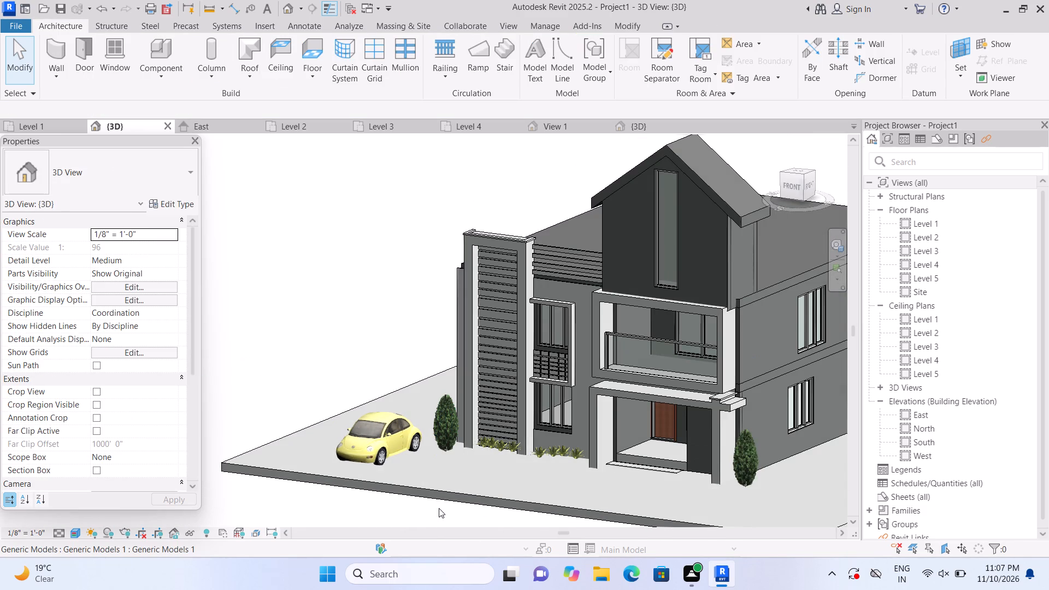
scroll(439, 493, up, 5)
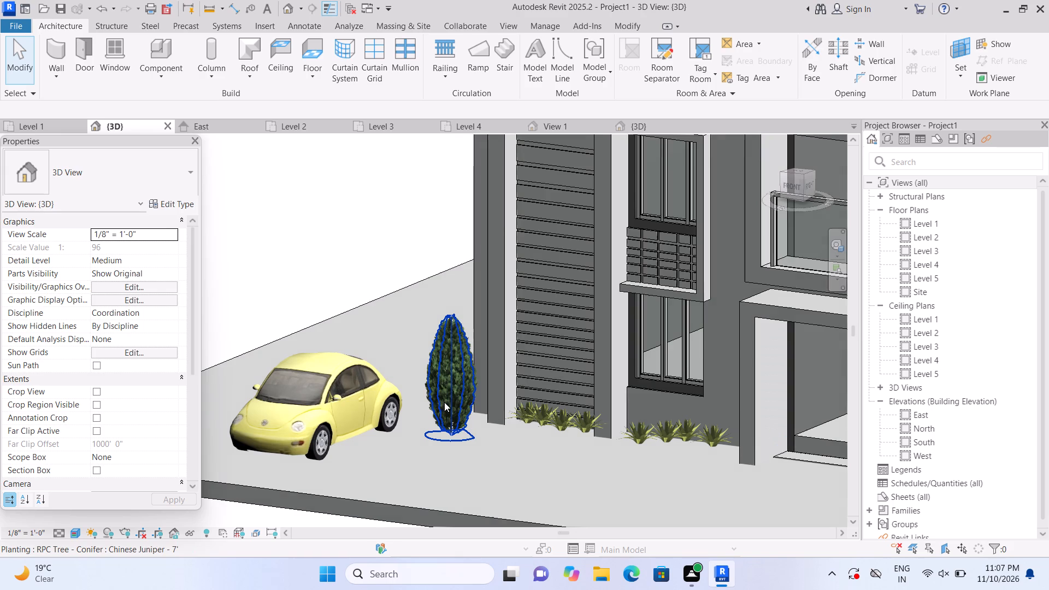
Move the Chinese Juniper between the car and the tower back along the tower's side, keeping it close to the tower's edge.
drag(444, 400, 432, 357)
scroll(441, 387, up, 2)
drag(444, 396, 460, 398)
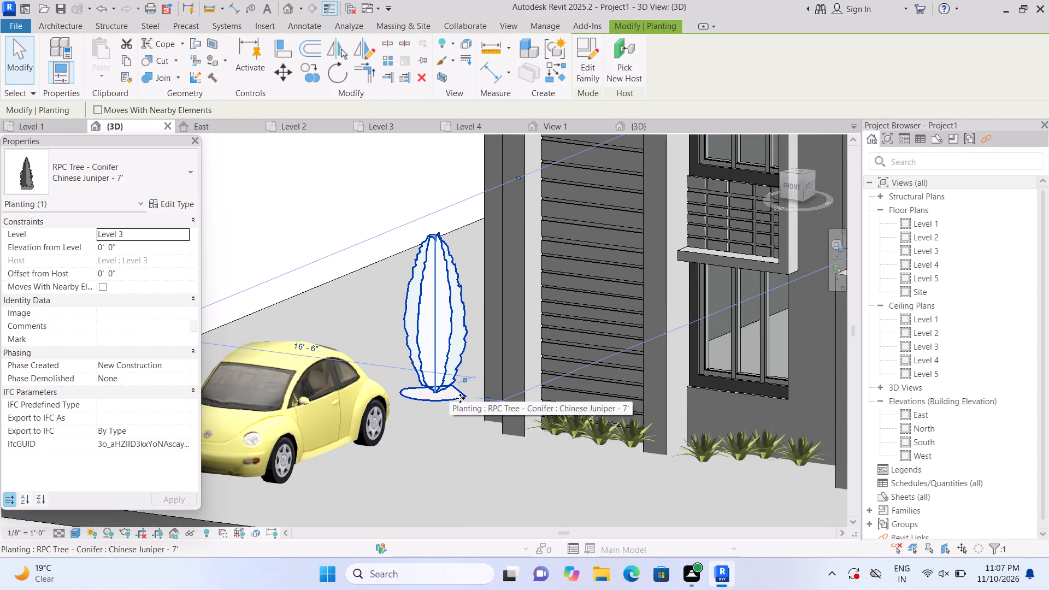
drag(460, 398, 468, 400)
key(Escape)
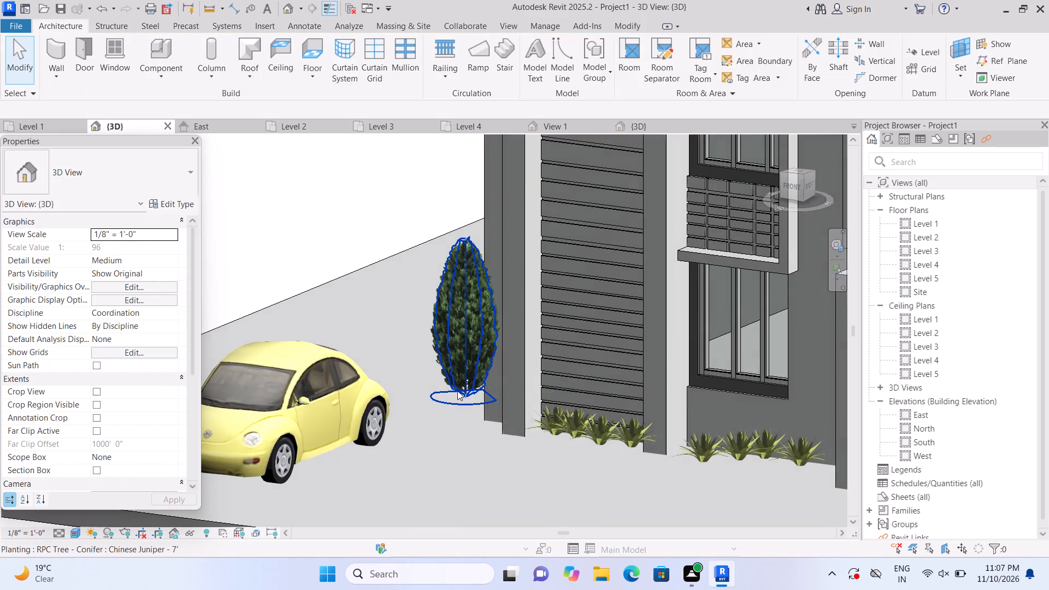
Examine the placement of the car, junipers and agave rows around the front facade and entrance porch.
scroll(457, 391, down, 5)
scroll(441, 480, down, 2)
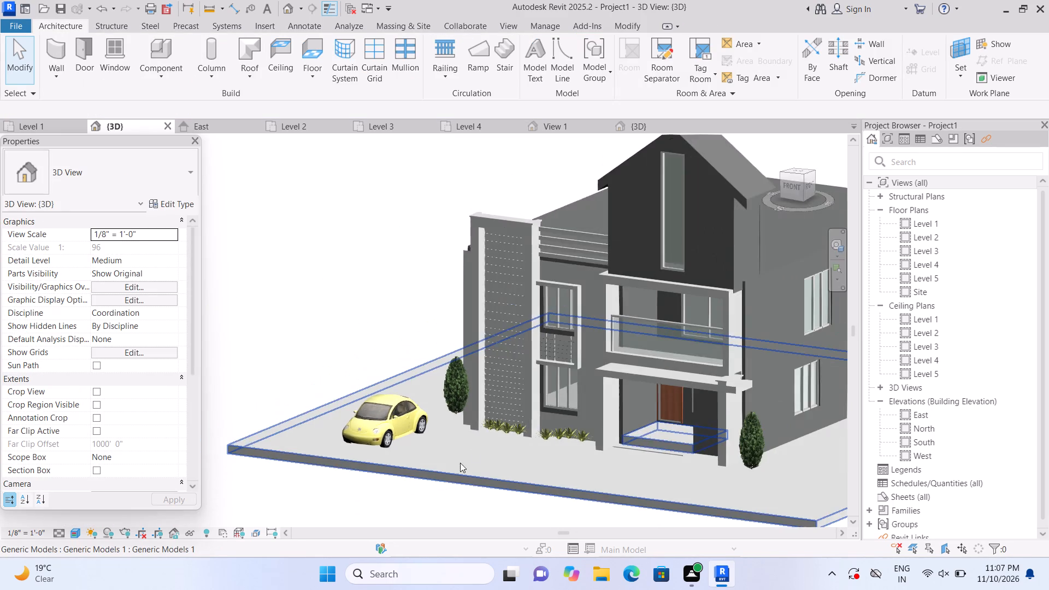
scroll(472, 449, up, 7)
scroll(450, 425, down, 10)
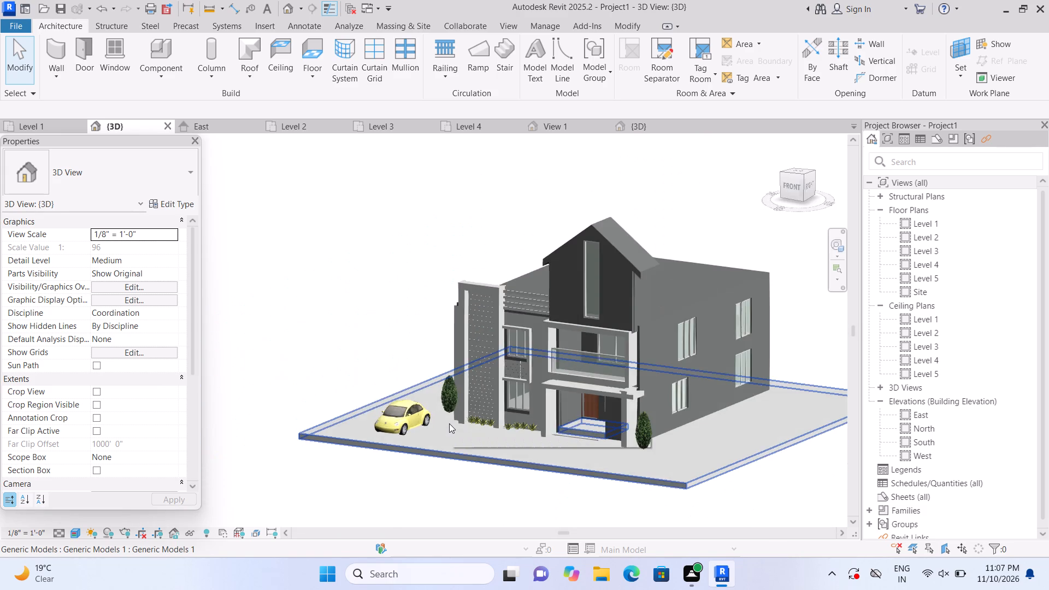
scroll(419, 466, down, 1)
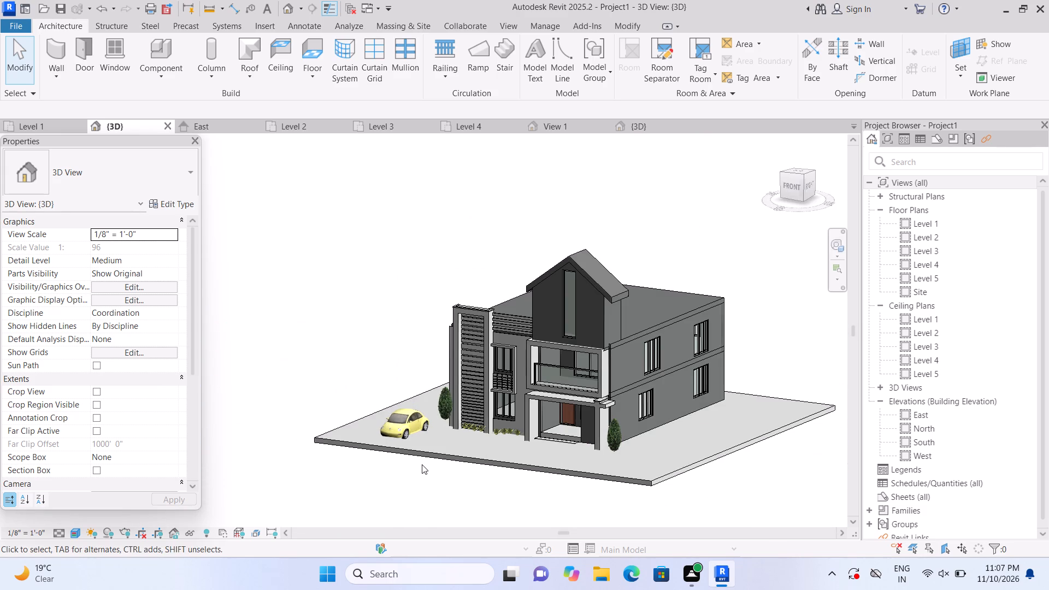
scroll(595, 458, up, 5)
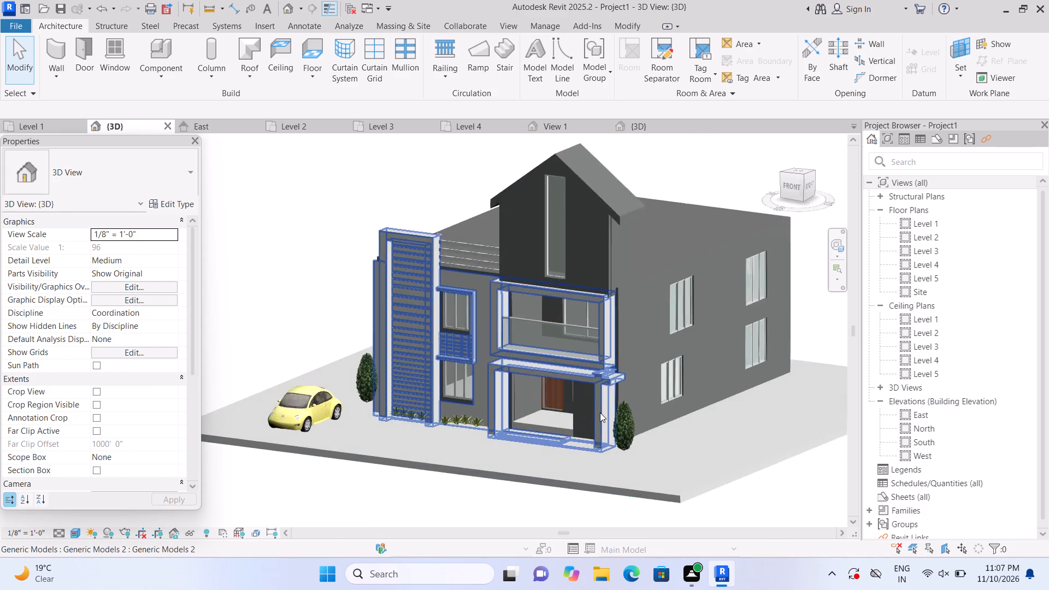
scroll(600, 412, up, 3)
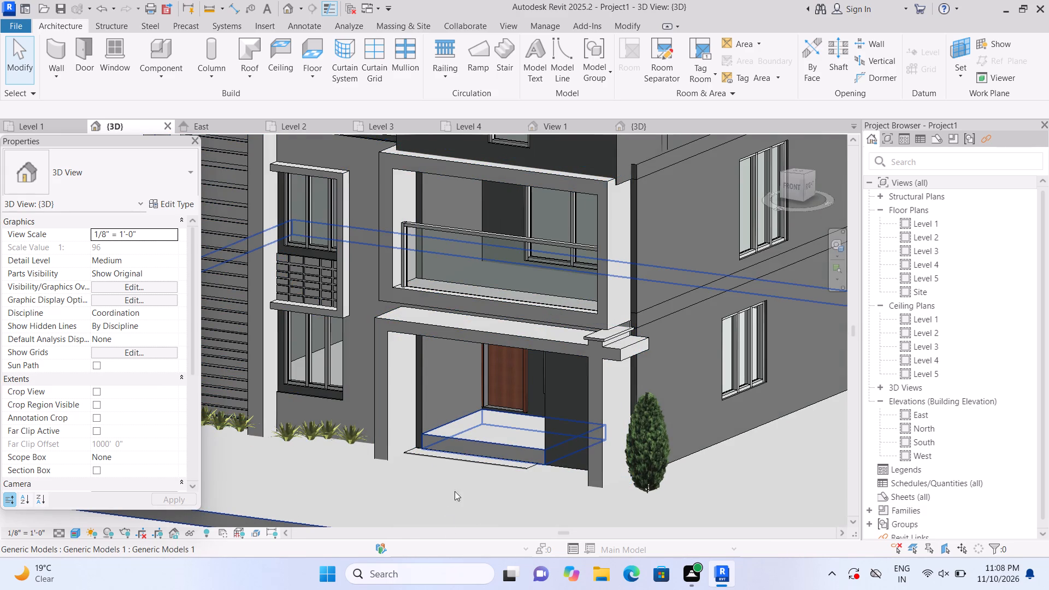
scroll(464, 462, down, 6)
Move the yellow RPC Beetle car slightly back toward the tower and its neighbouring juniper.
middle_drag(326, 506, 348, 508)
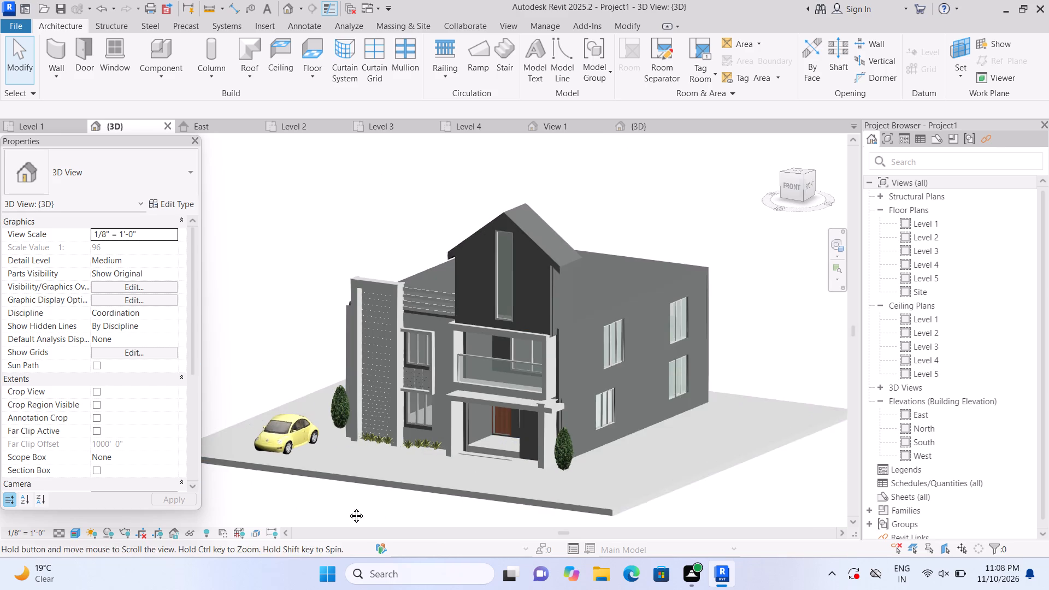
middle_drag(348, 508, 371, 508)
drag(323, 433, 339, 418)
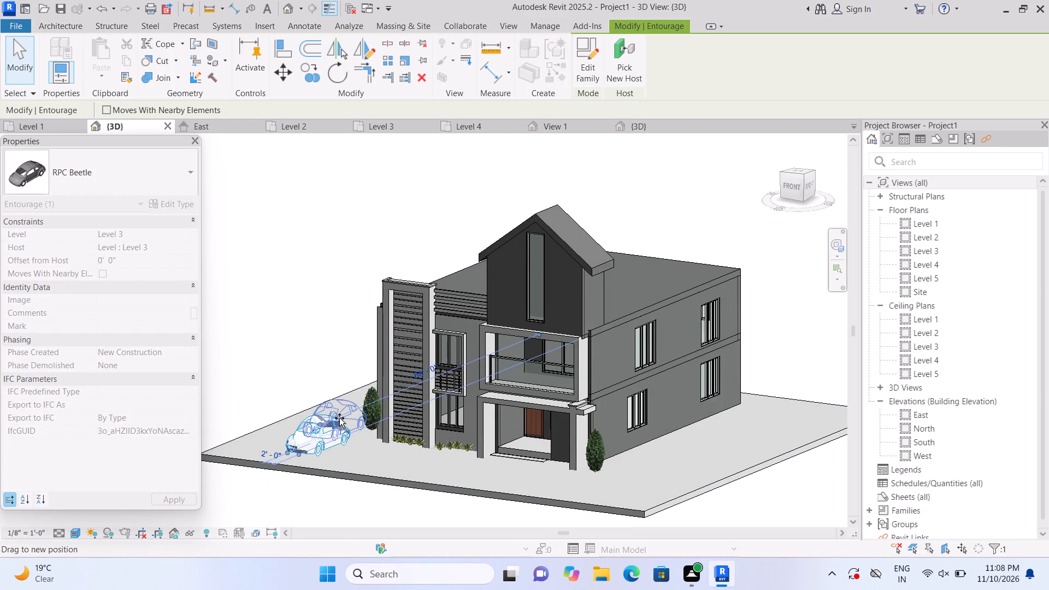
drag(339, 418, 325, 428)
click(273, 346)
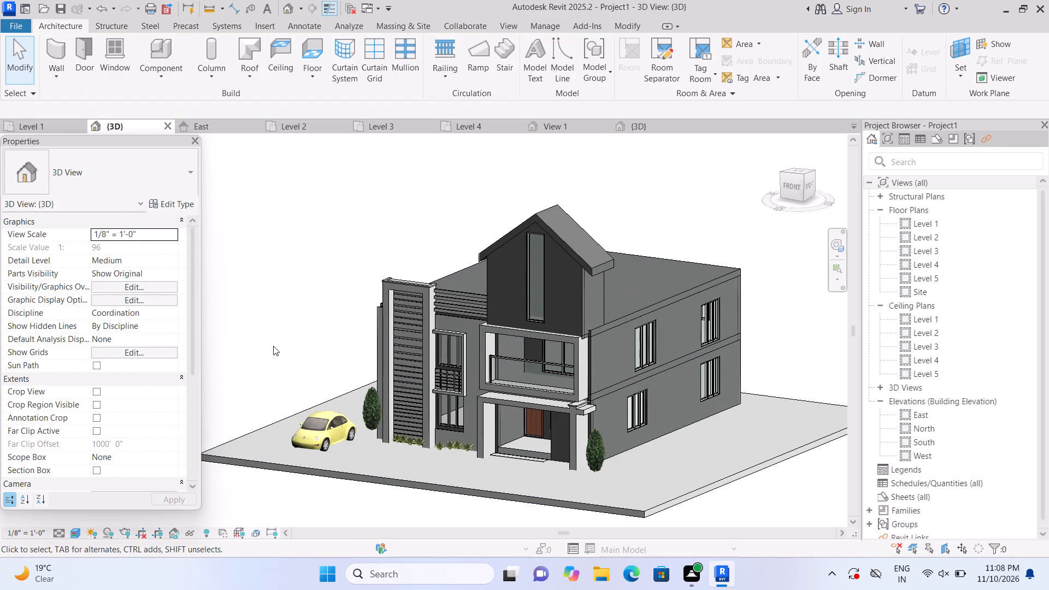
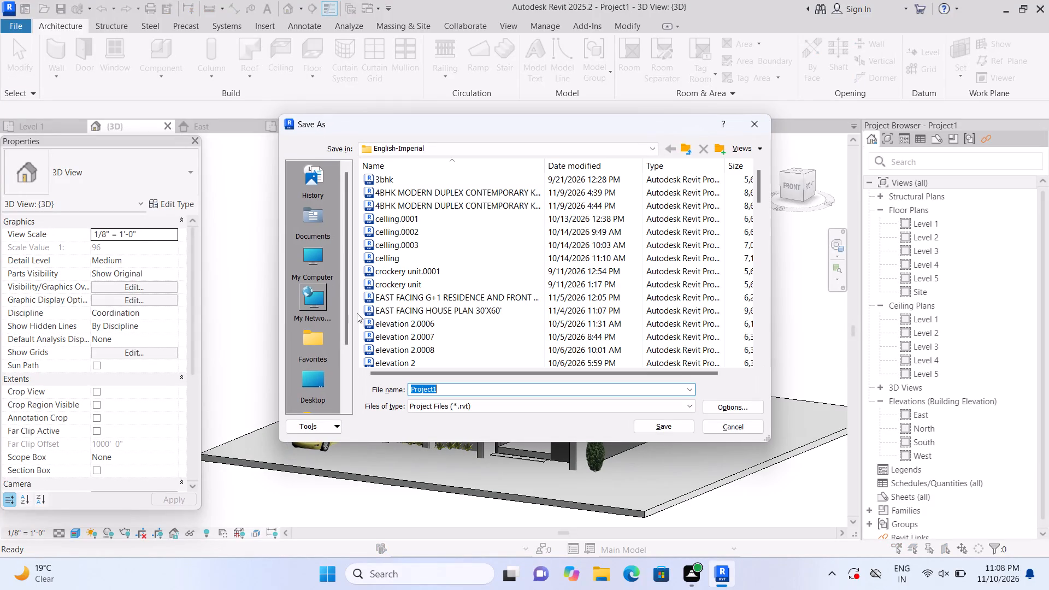
Save the project in the English-Imperial folder as MODERN HOUSE PLAN AND ELEVATION.rvt.
click(453, 388)
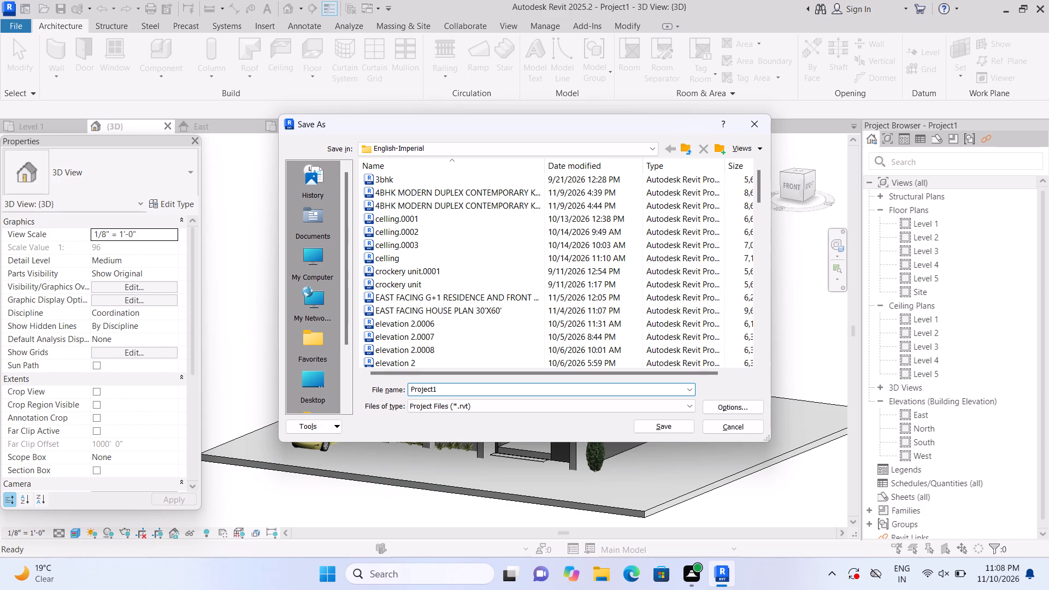
key(BackSpace)
key(BackSpace)
key(BackSpace)
key(BackSpace)
key(BackSpace)
key(BackSpace)
key(BackSpace)
key(BackSpace)
key(BackSpace)
key(BackSpace)
text(MODER)
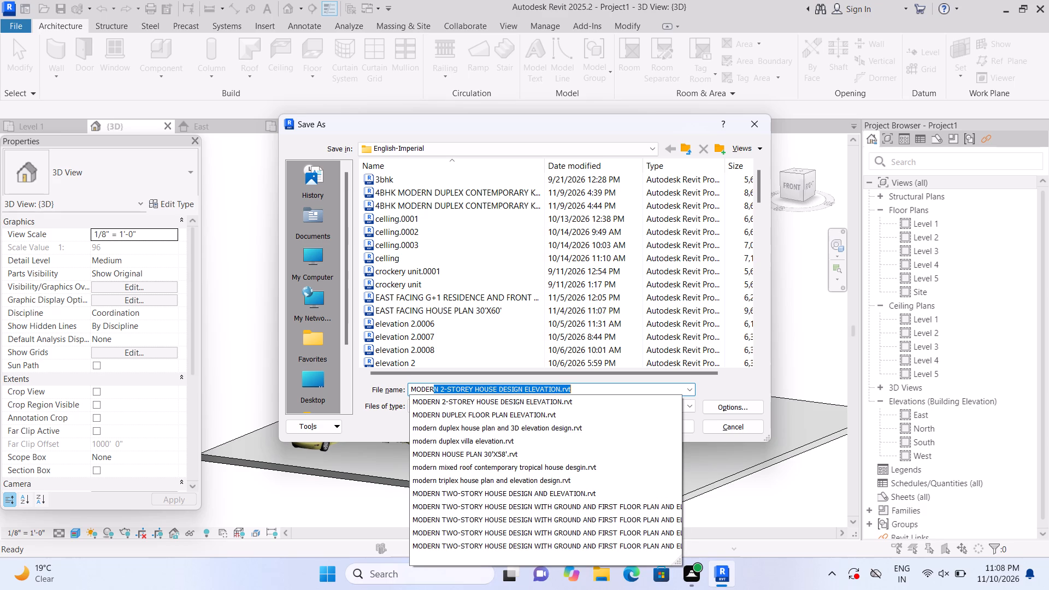
text(N)
key(space)
text(HOUSE)
key(space)
text(PLAN)
key(space)
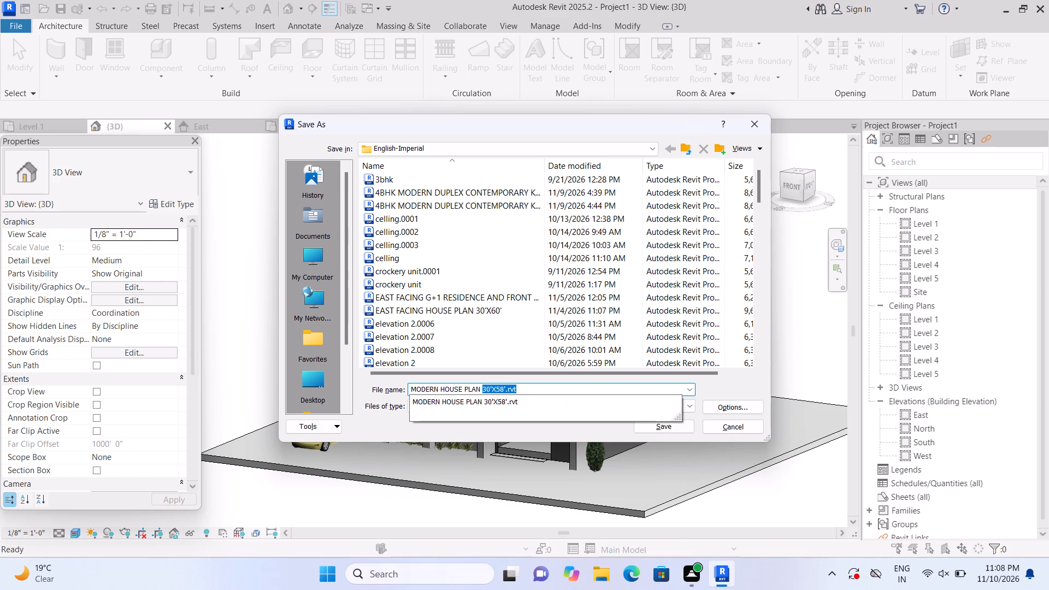
text(AND)
key(space)
key(e)
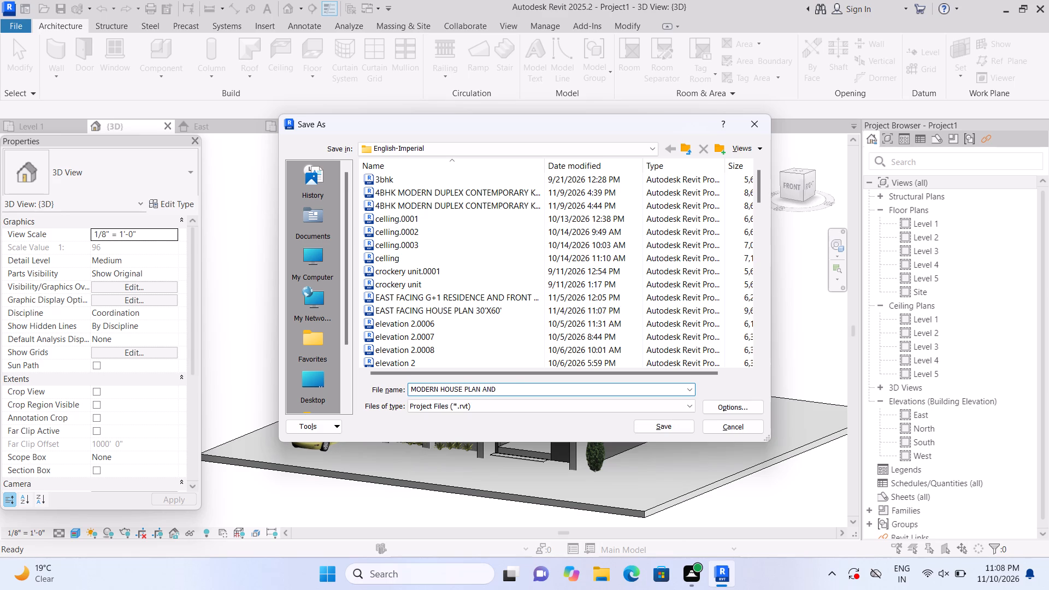
text(LEVATION)
key(period)
text(rvt)
click(679, 424)
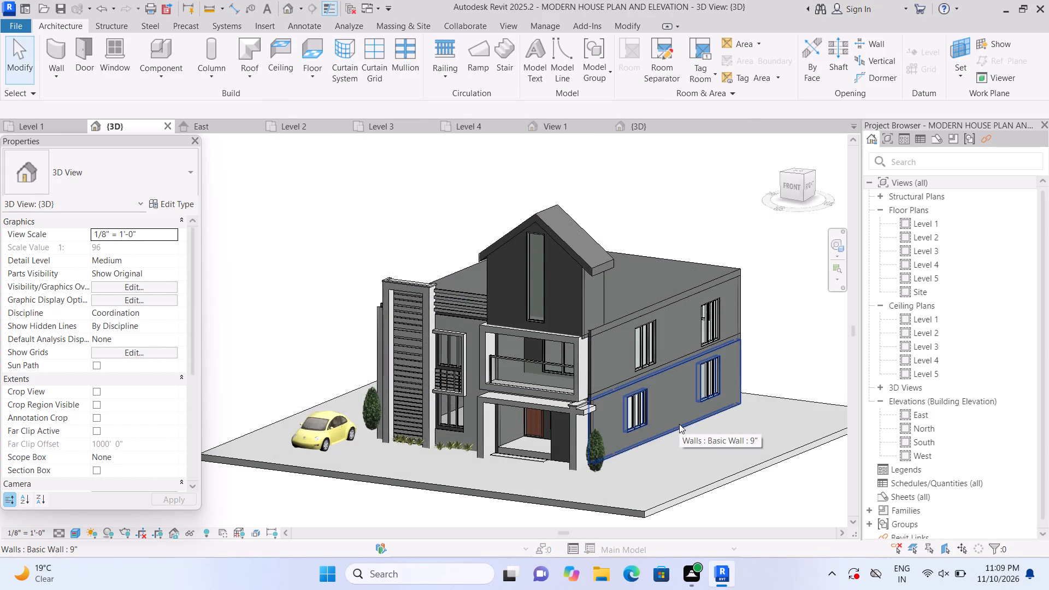
Print the current window of the 3D view with Microsoft Print to PDF, accepting raster printing.
key(ctrl+p)
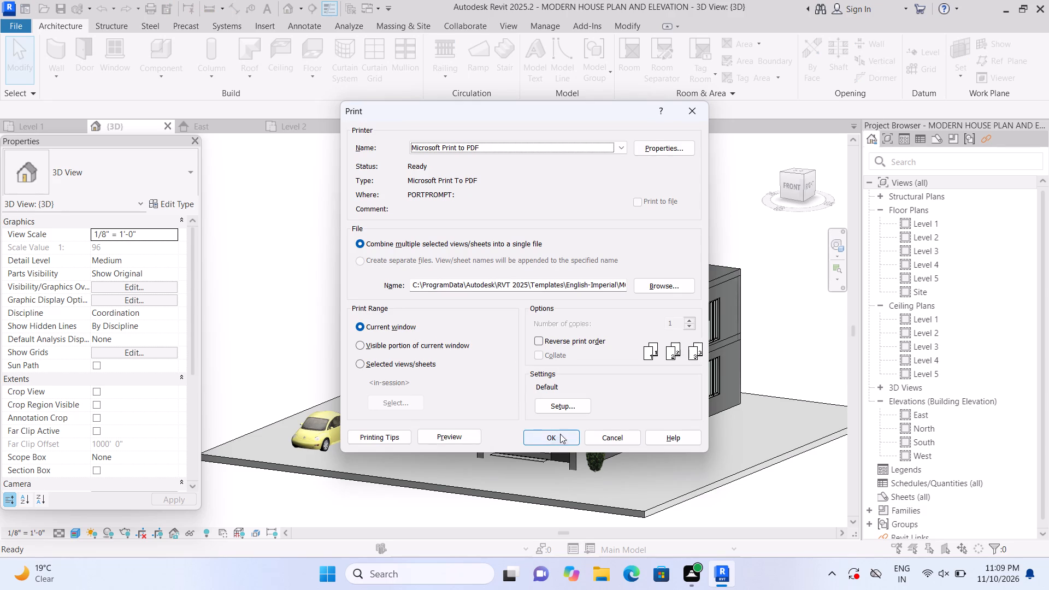
click(553, 440)
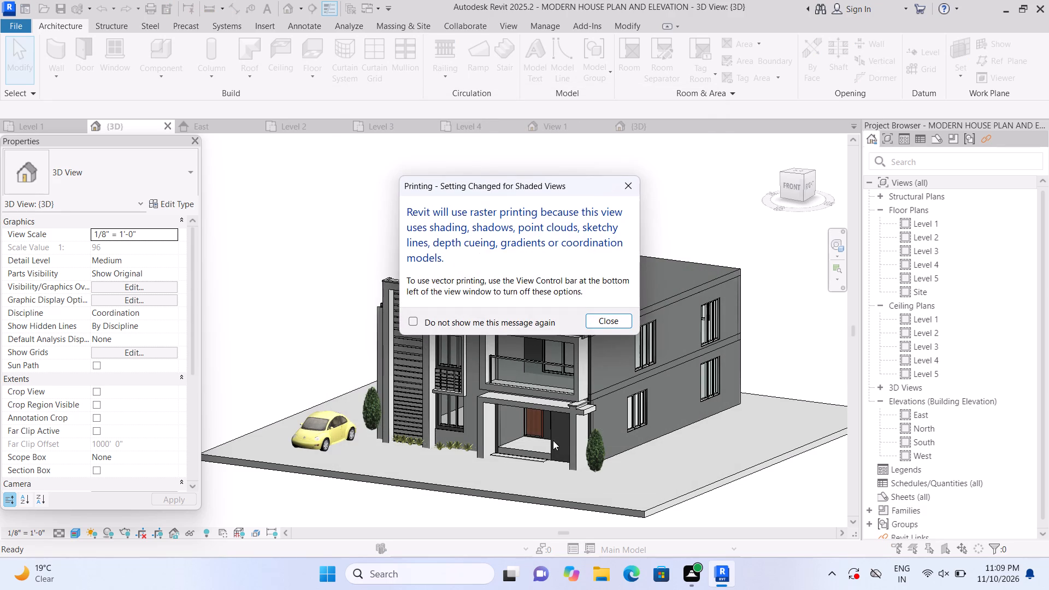
click(618, 321)
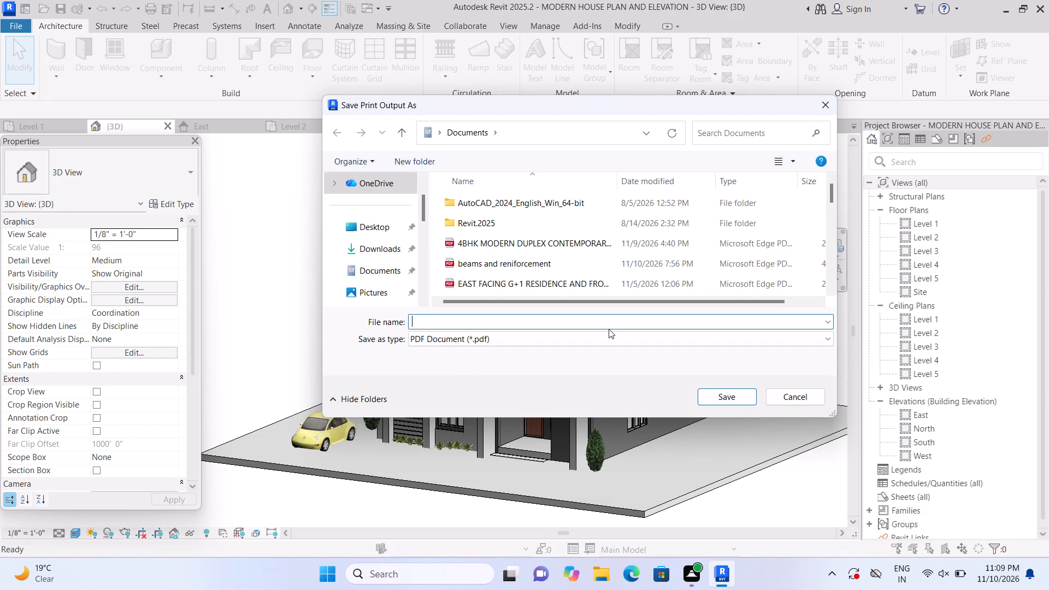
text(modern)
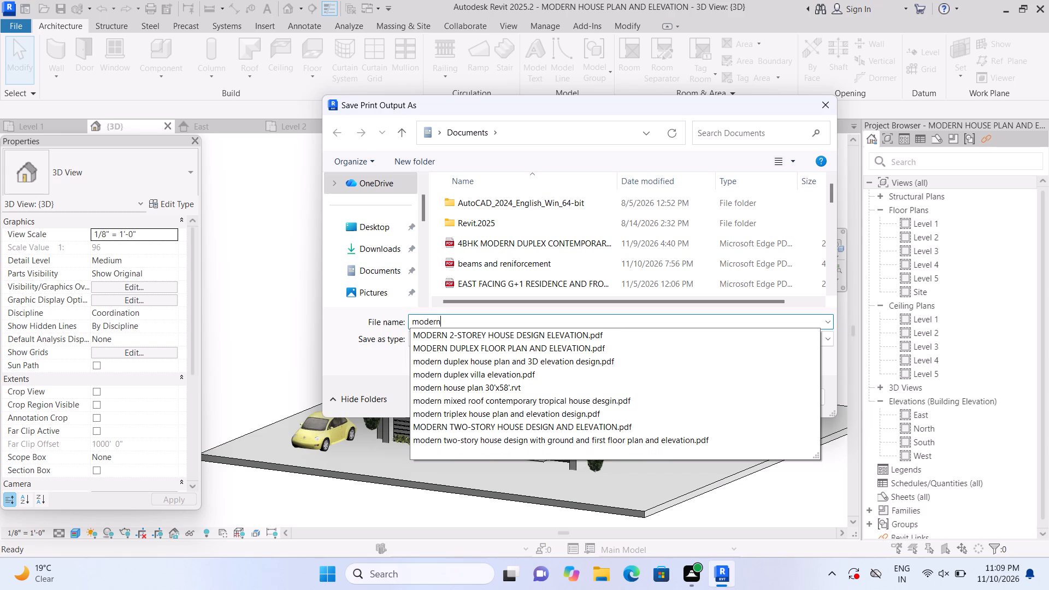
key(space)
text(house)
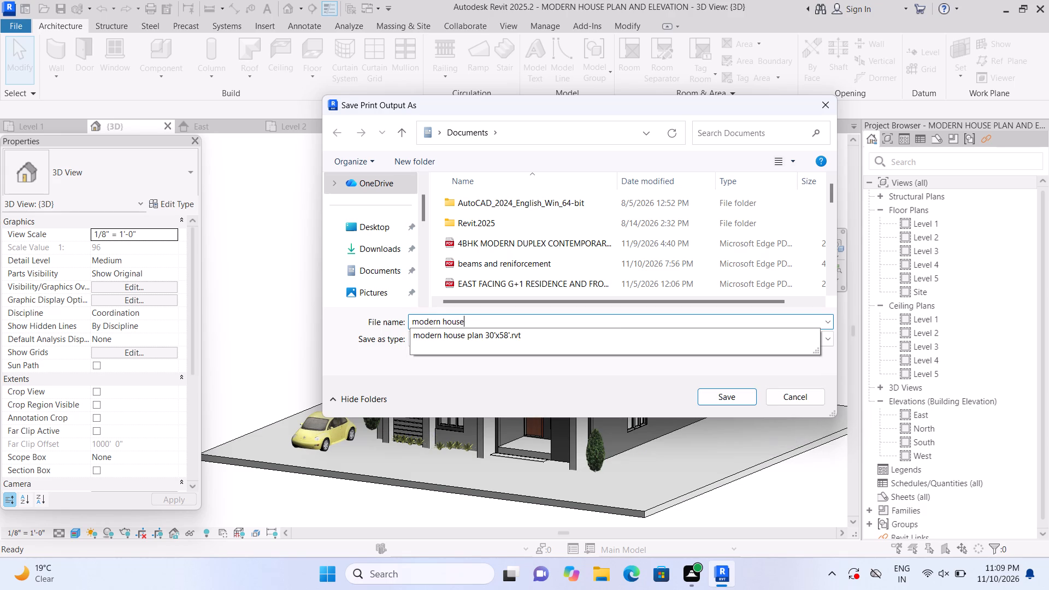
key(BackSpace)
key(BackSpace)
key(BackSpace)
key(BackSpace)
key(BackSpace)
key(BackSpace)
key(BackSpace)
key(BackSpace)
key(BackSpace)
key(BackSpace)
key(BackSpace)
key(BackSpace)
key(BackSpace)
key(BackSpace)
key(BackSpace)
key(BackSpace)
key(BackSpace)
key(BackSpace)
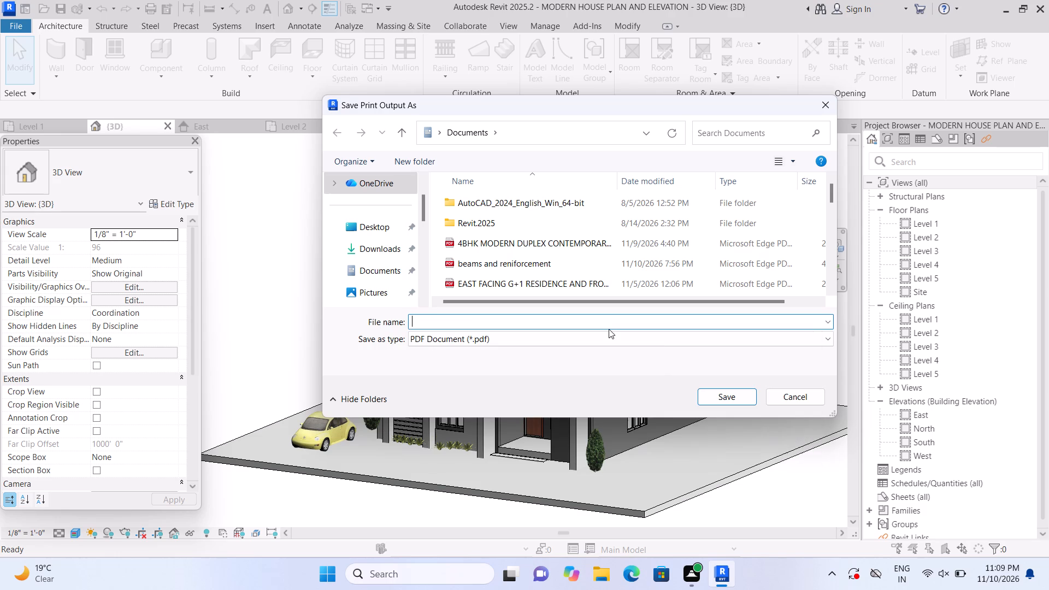
Save the print output in Documents as a PDF named MODERN HOUSE PLAN AND ELEVATION.
text(MODER)
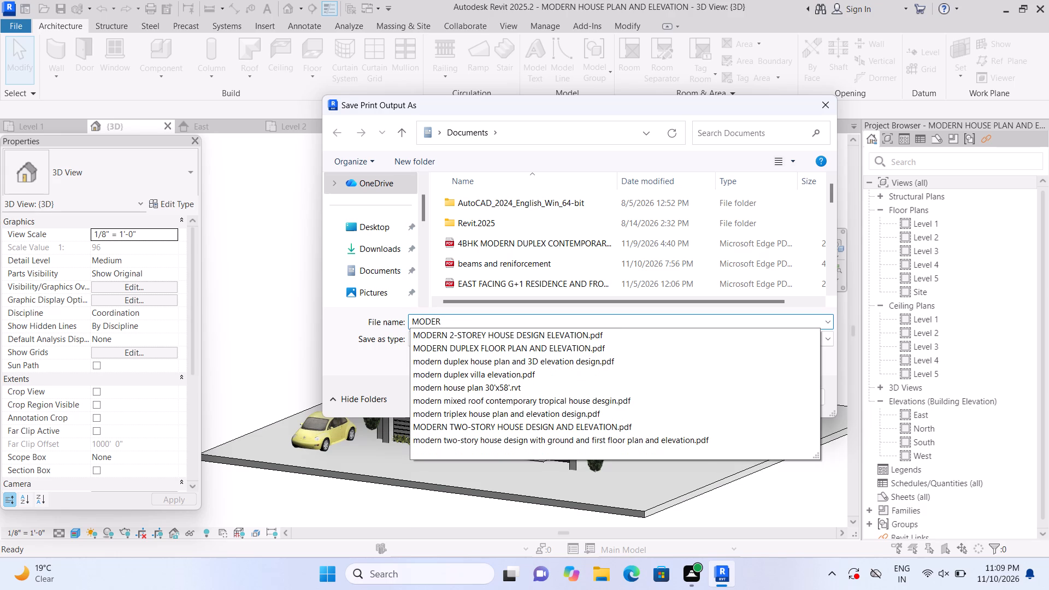
text(N)
key(space)
text(HOUSE)
key(space)
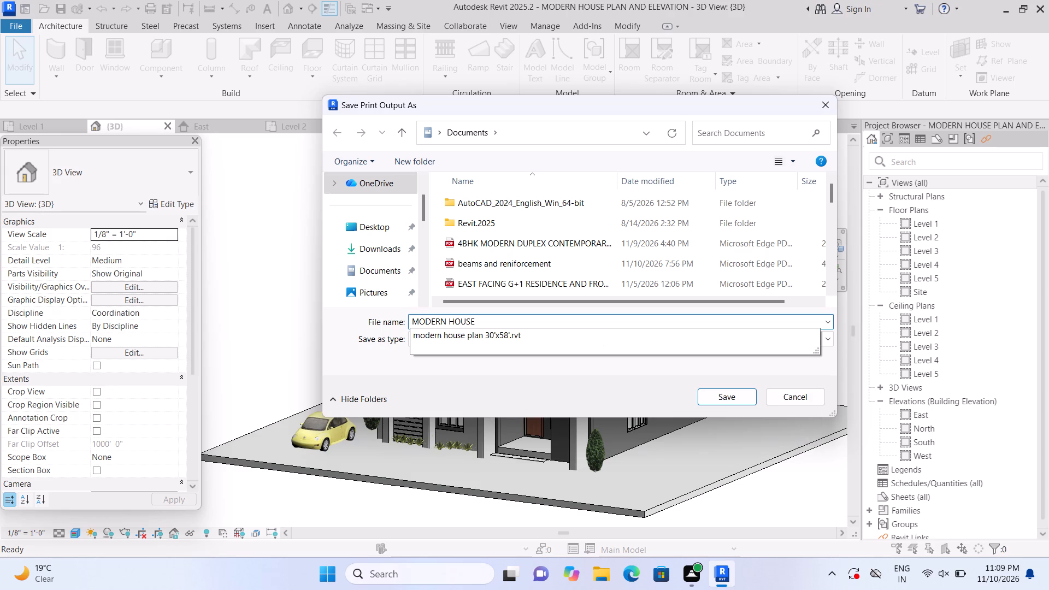
text(PLAN)
key(space)
text(AND)
key(space)
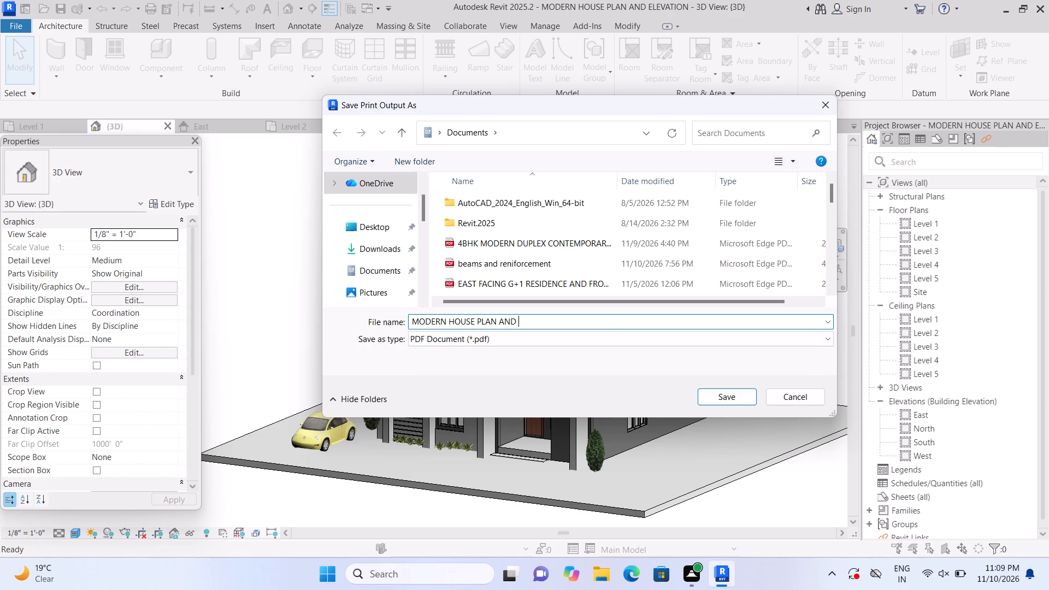
text(ELEVATION)
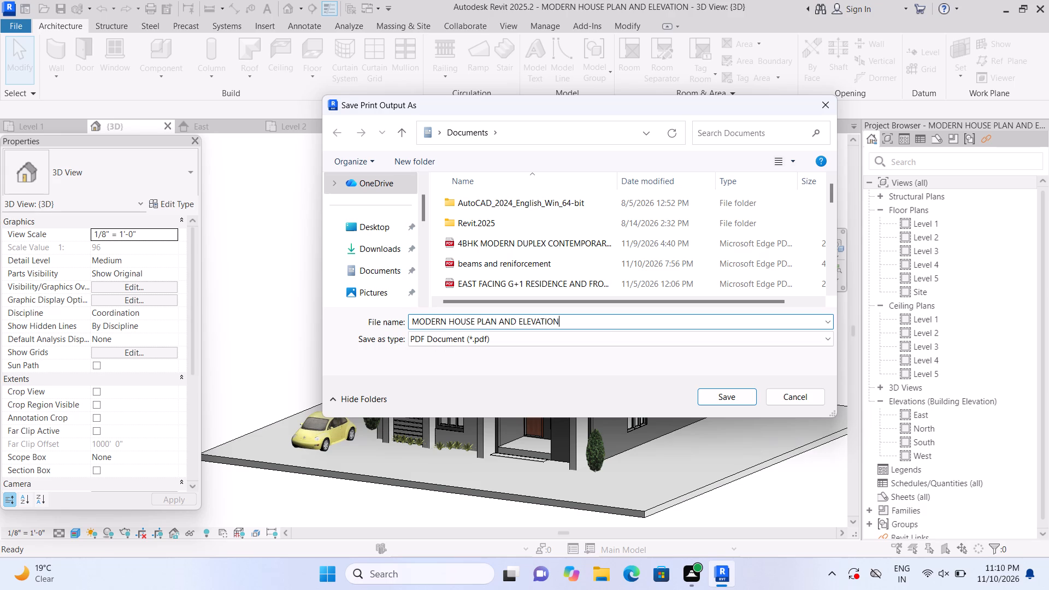
click(609, 329)
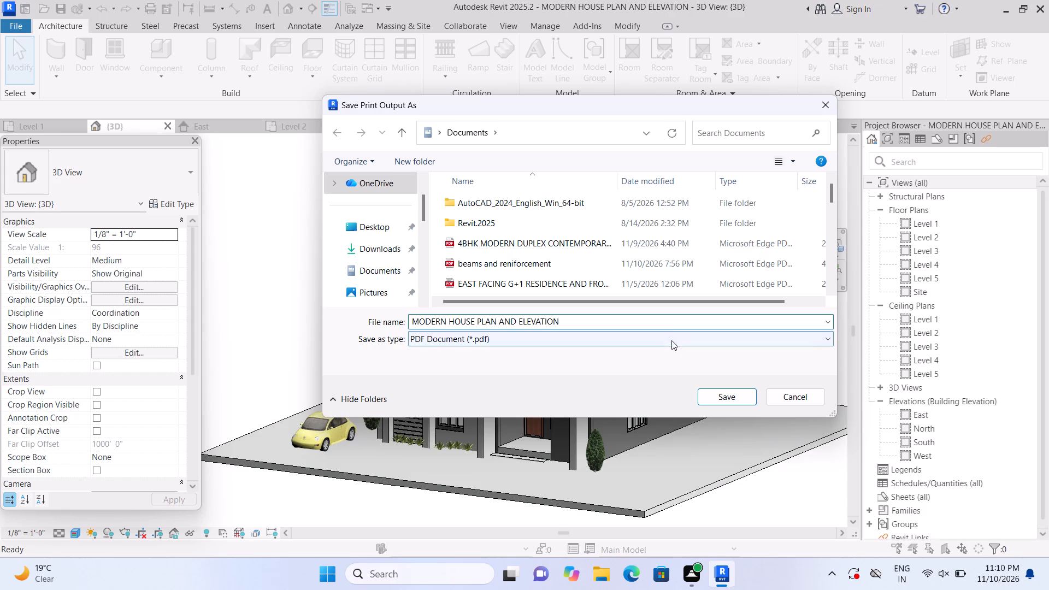
click(736, 394)
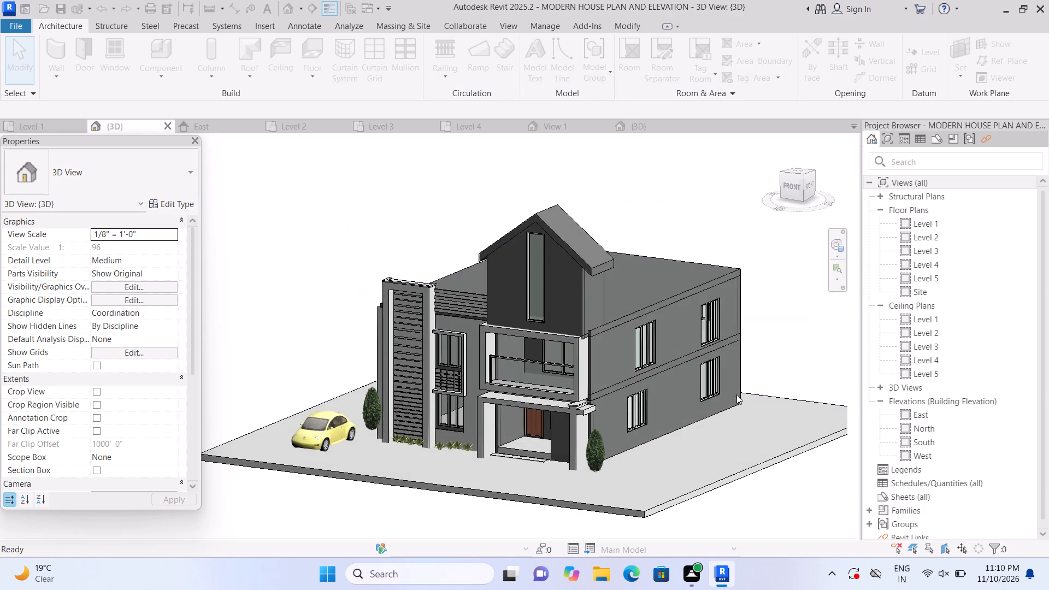
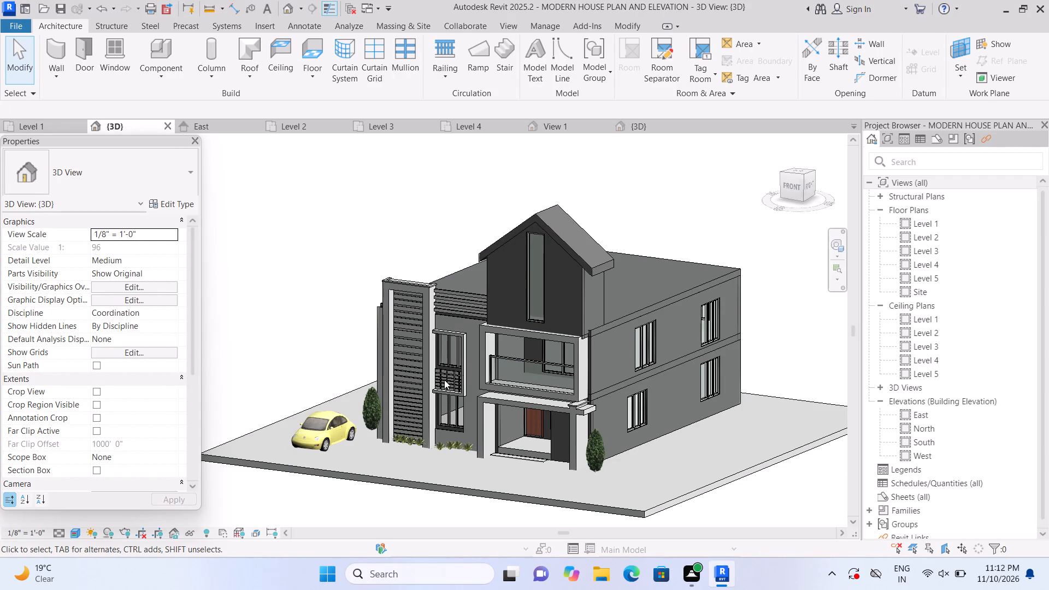
Delete the Chinese Juniper conifer standing beside the yellow car at the louvred corner of the house.
click(369, 409)
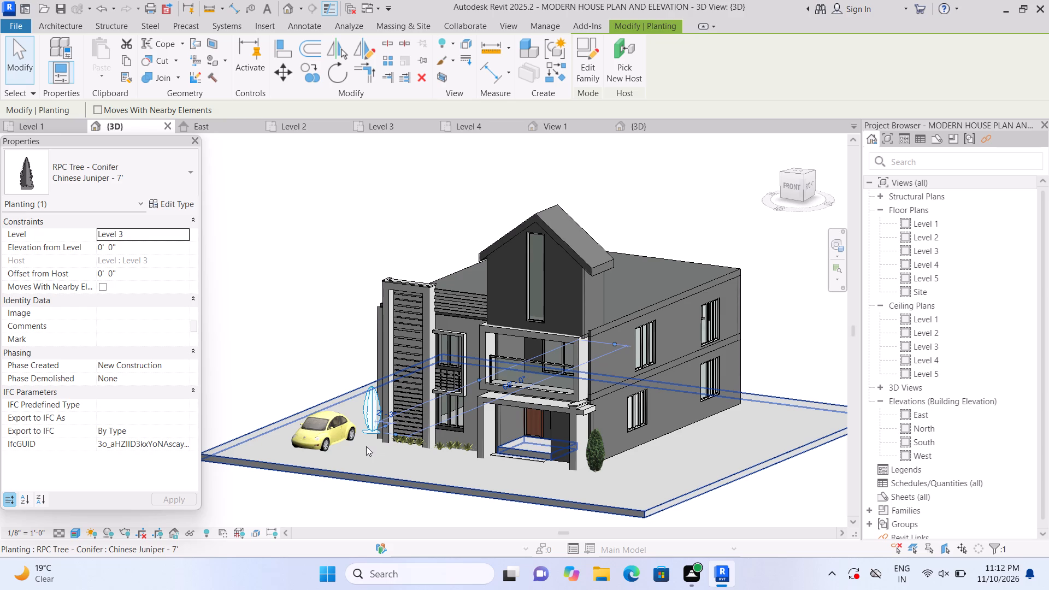
click(315, 367)
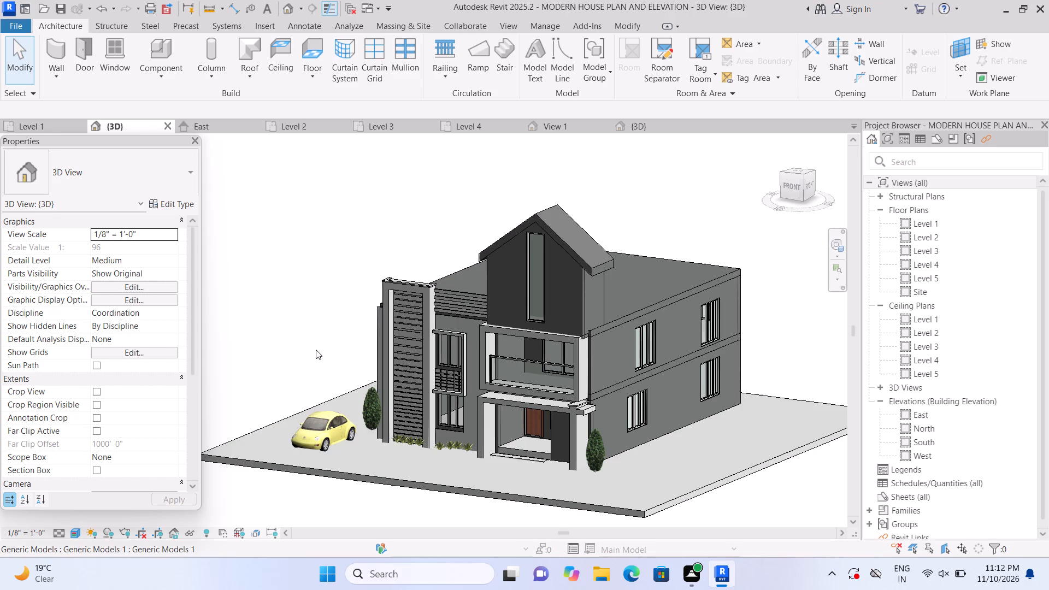
click(371, 404)
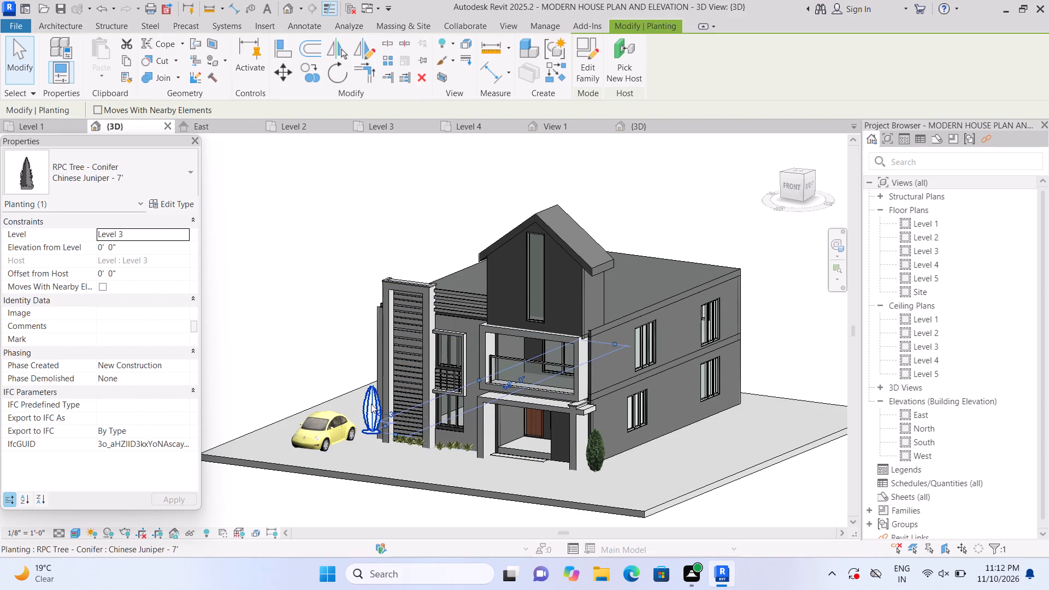
key(Delete)
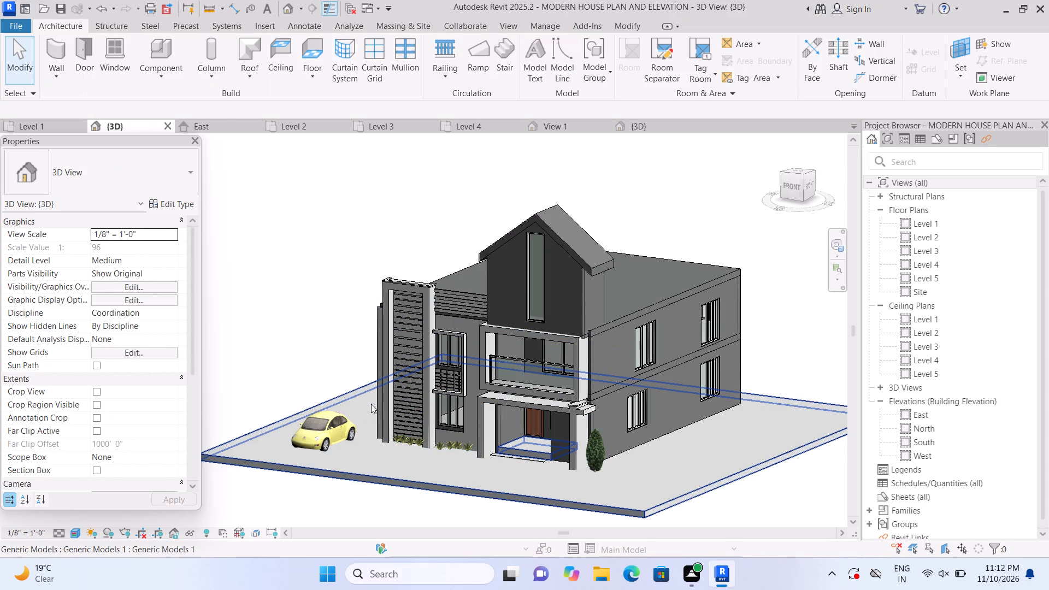
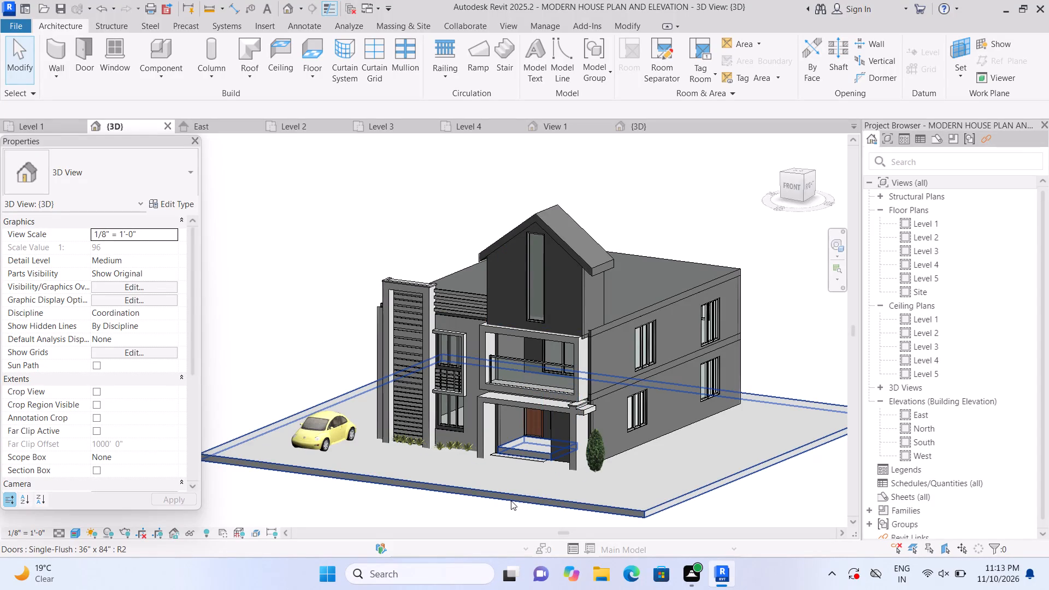
Undo the conifer deletion, the yellow car's move and the preceding edits to the front planting and entrance steps.
ctrl+scroll(528, 459, up, 6)
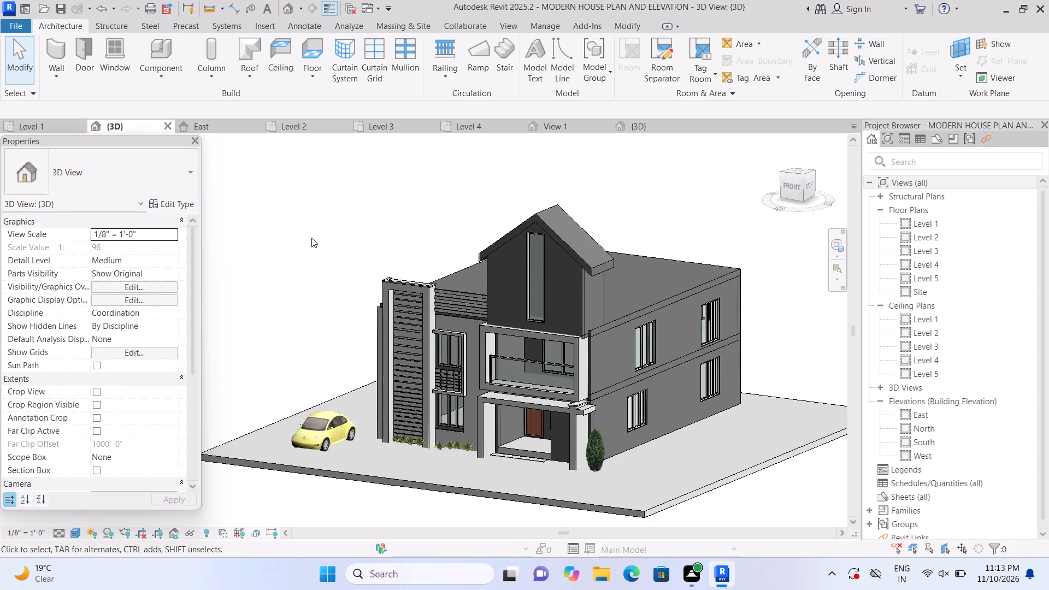
key(ctrl+z)
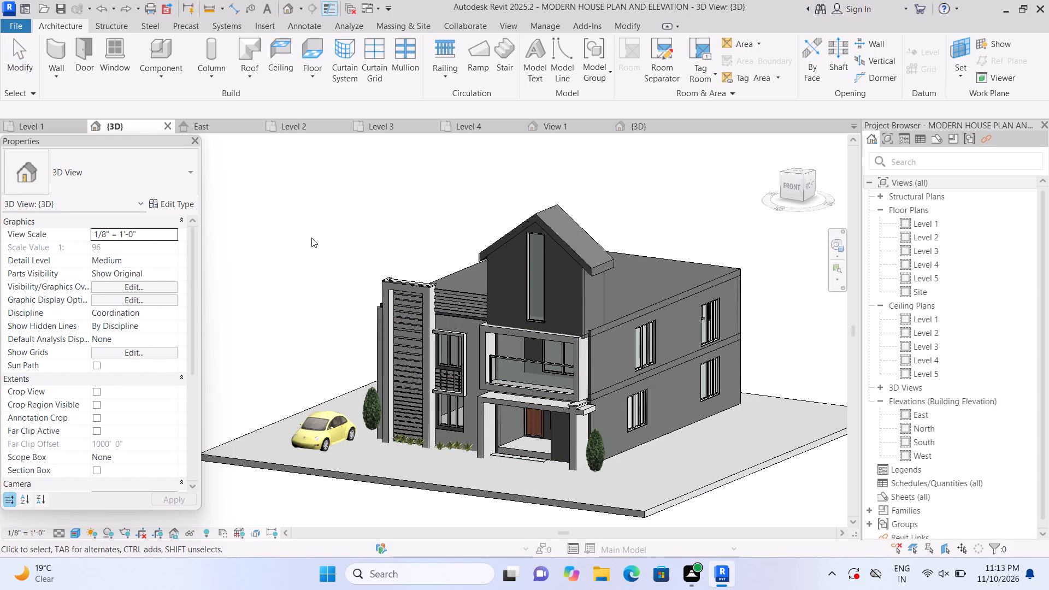
key(z)
key(ctrl+z)
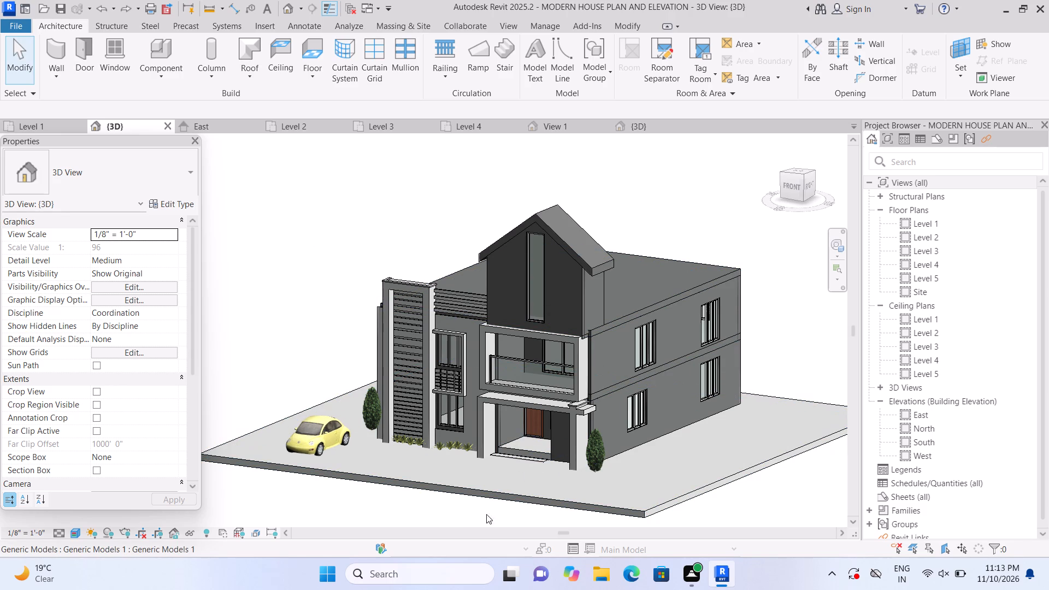
key(ctrl+z)
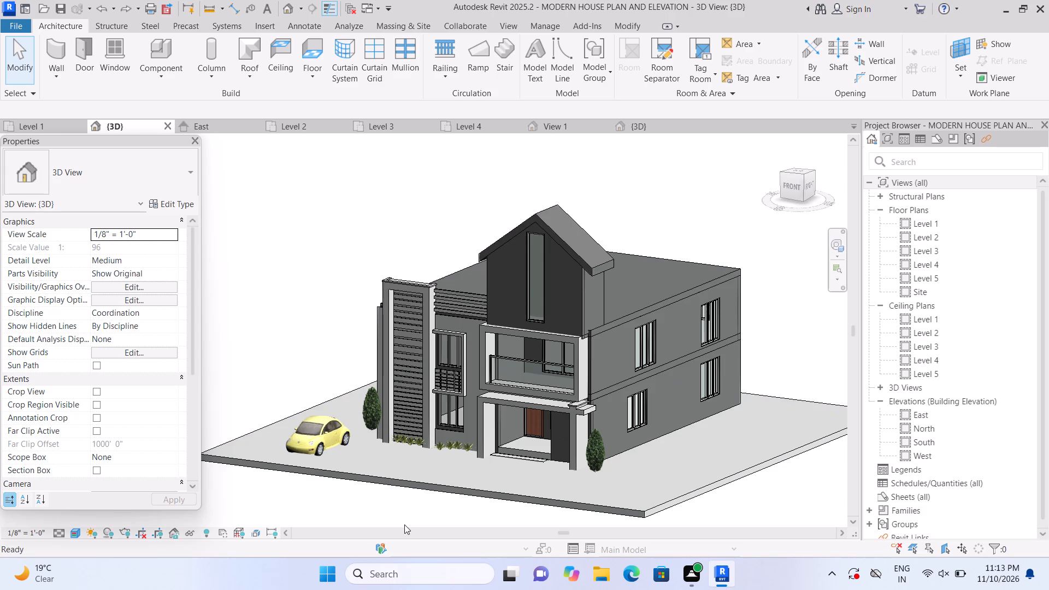
key(ctrl+z)
key(ctrl+z)
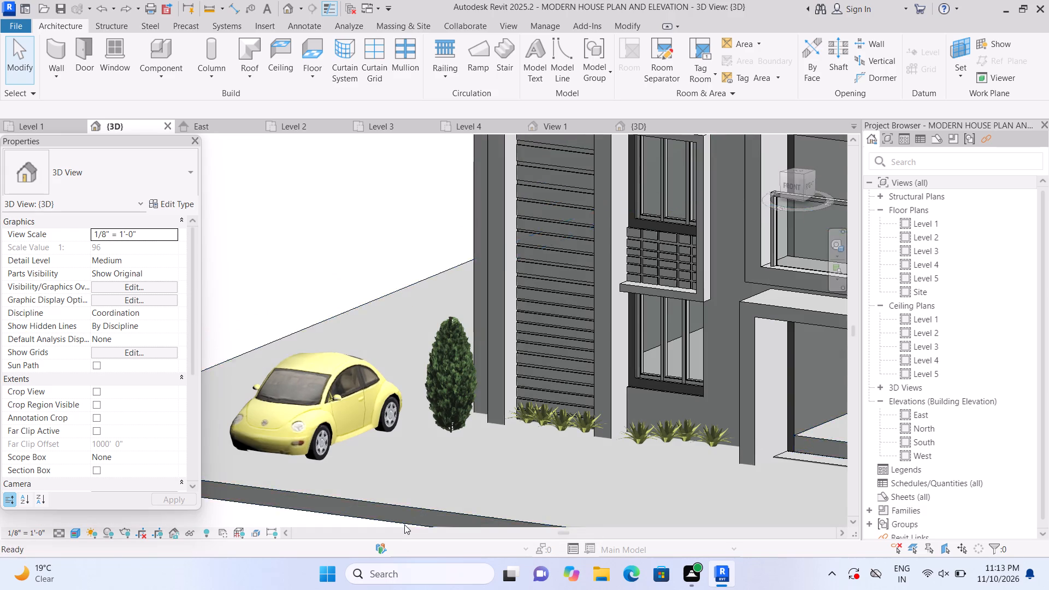
key(ctrl+z)
key(ctrl+z)
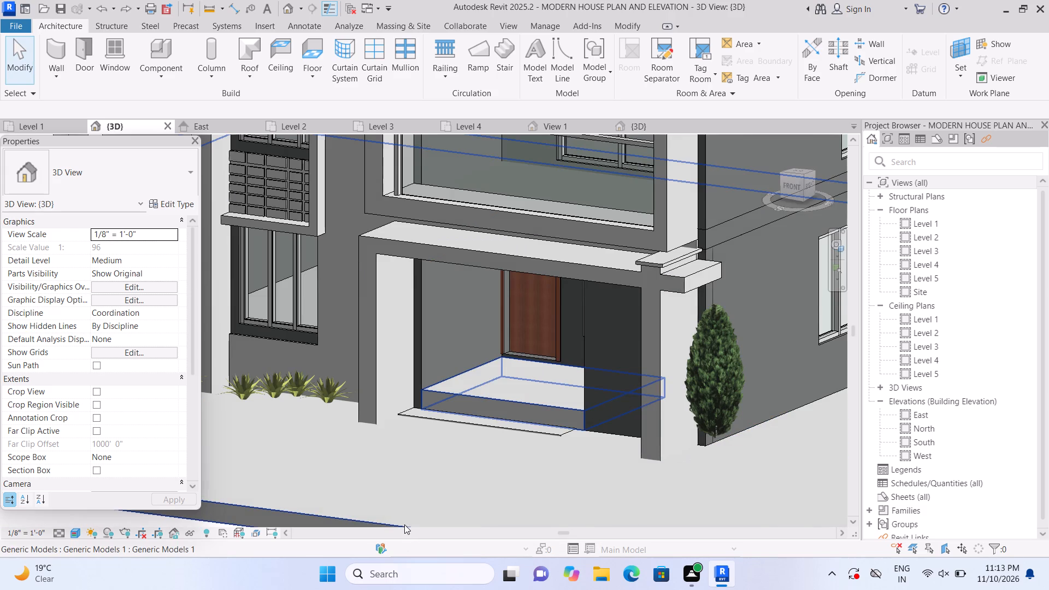
key(ctrl+z)
key(ctrl+z)
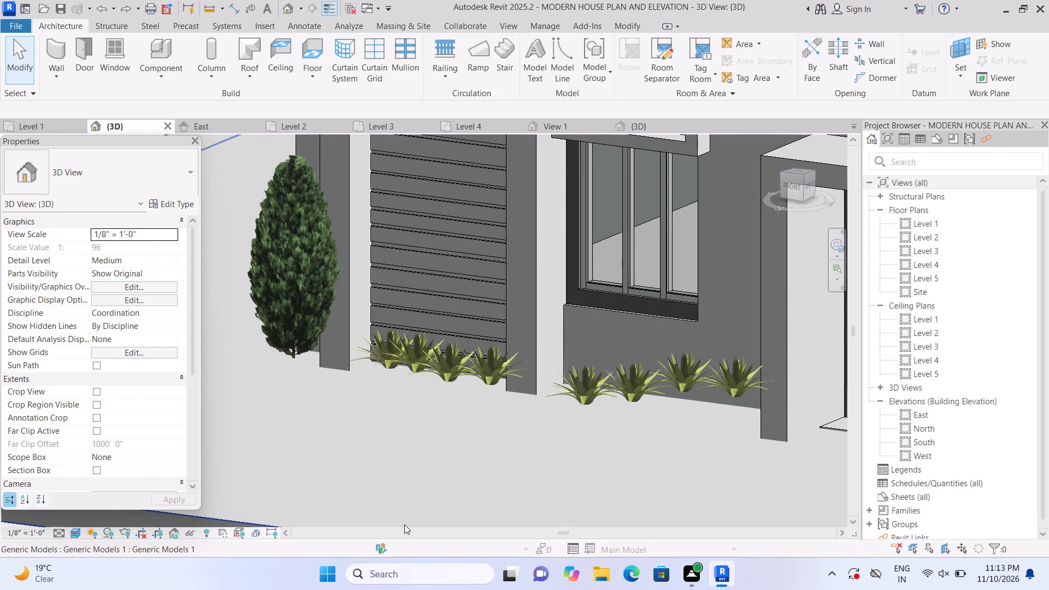
key(ctrl+z)
key(ctrl+z)
key(ctrl+z)
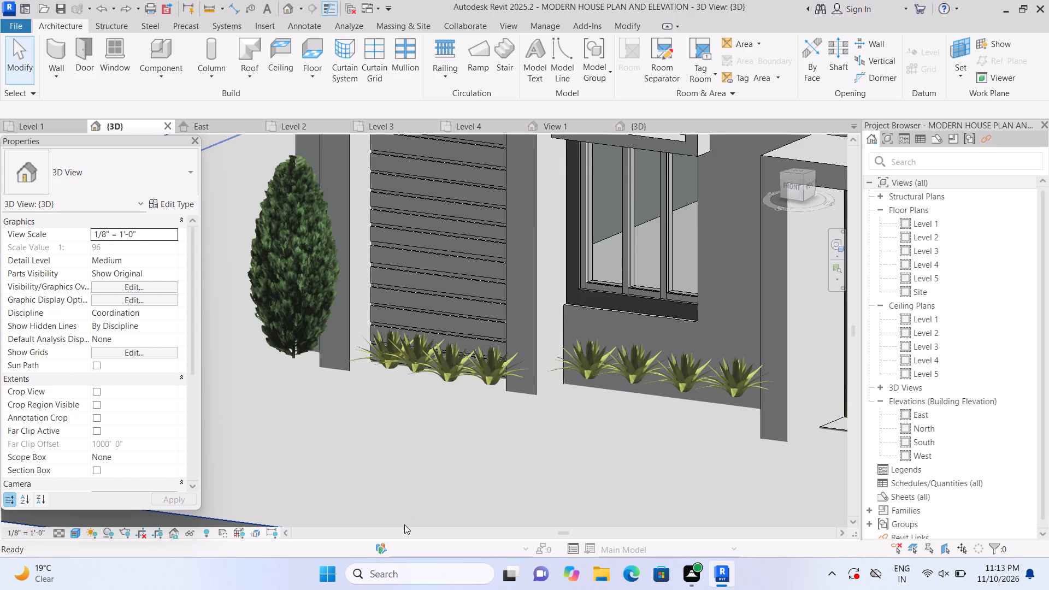
Examine the agave rows, conifers, yellow car and entrance steps across the front of the house.
ctrl+scroll(404, 524, down, 3)
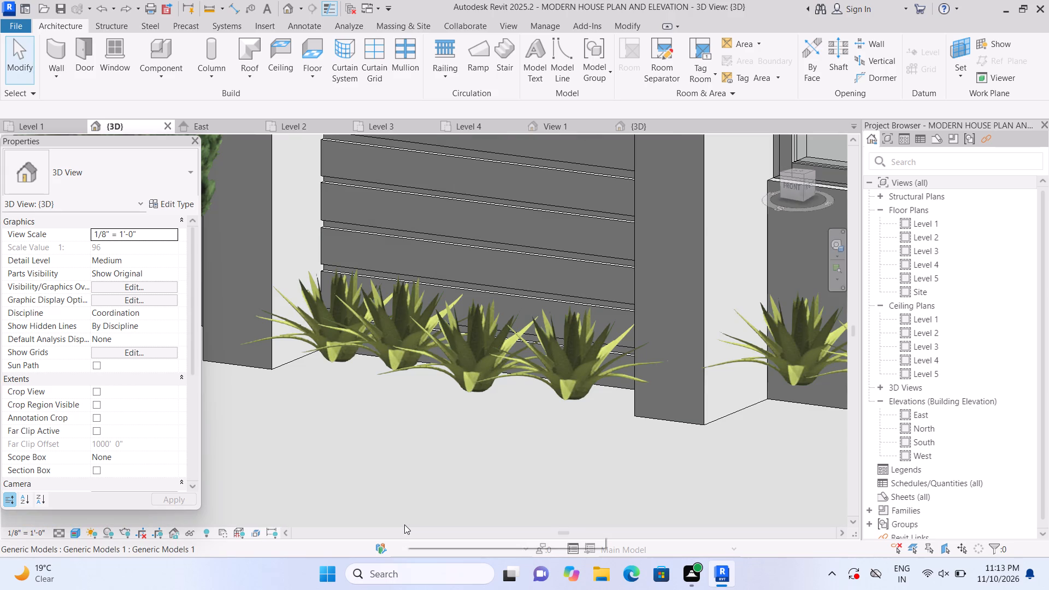
ctrl+scroll(404, 524, down, 9)
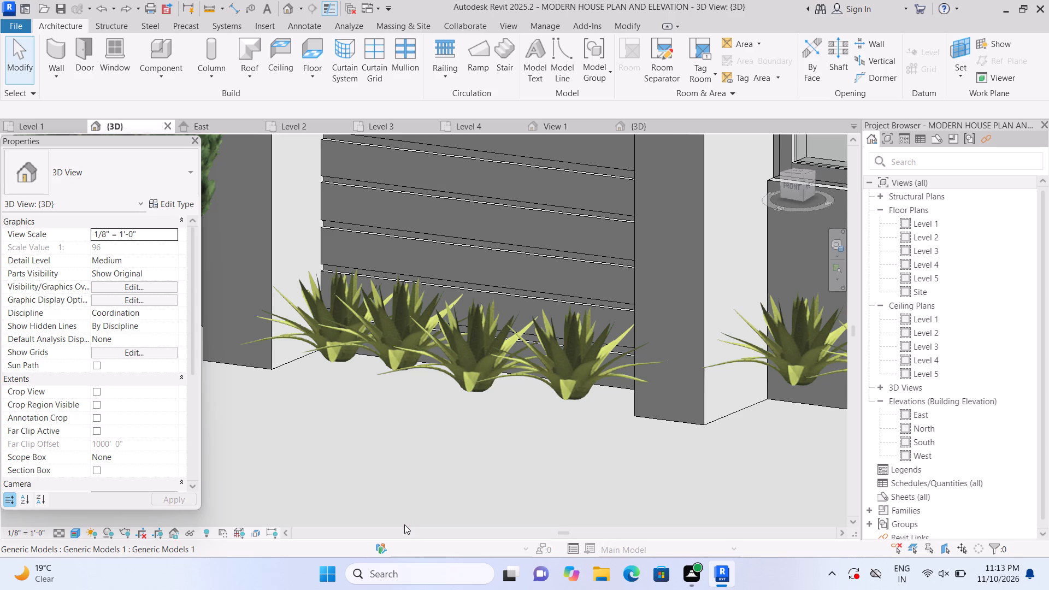
right_click(401, 522)
click(401, 522)
scroll(702, 343, down, 8)
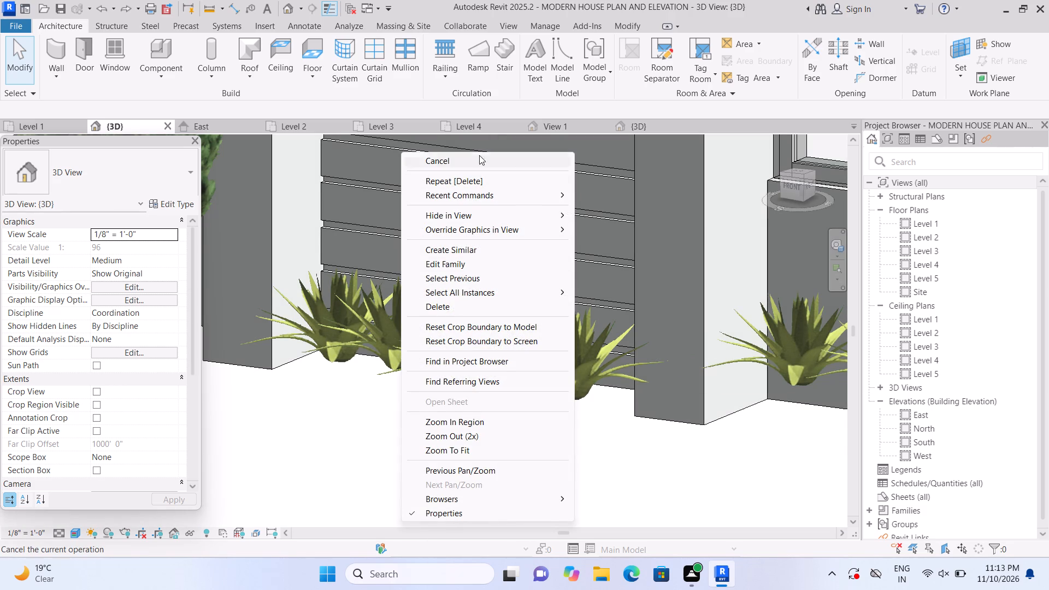
click(482, 157)
scroll(532, 274, down, 6)
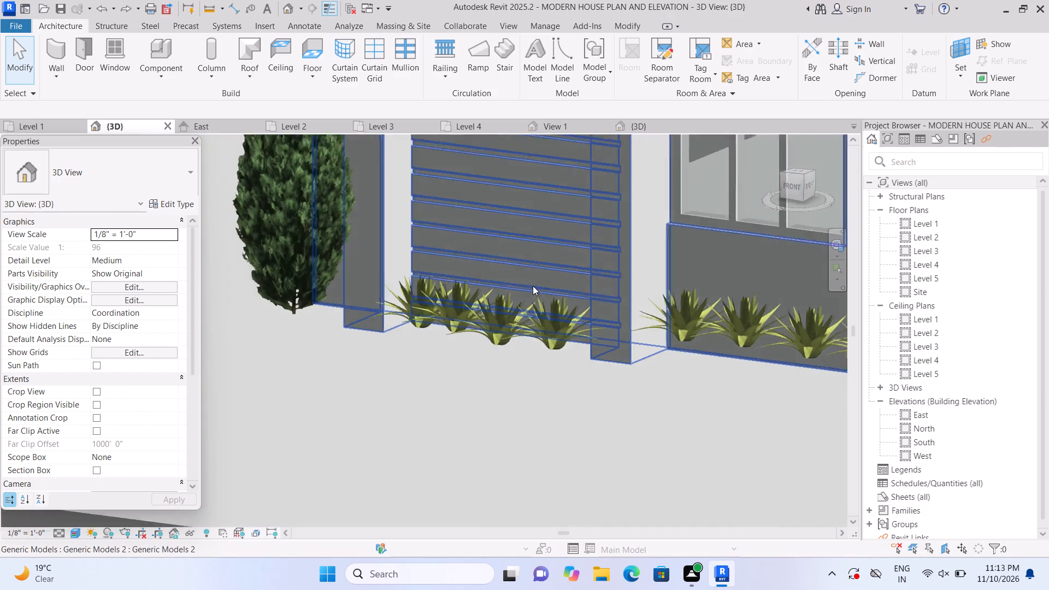
scroll(533, 286, down, 5)
scroll(562, 405, down, 2)
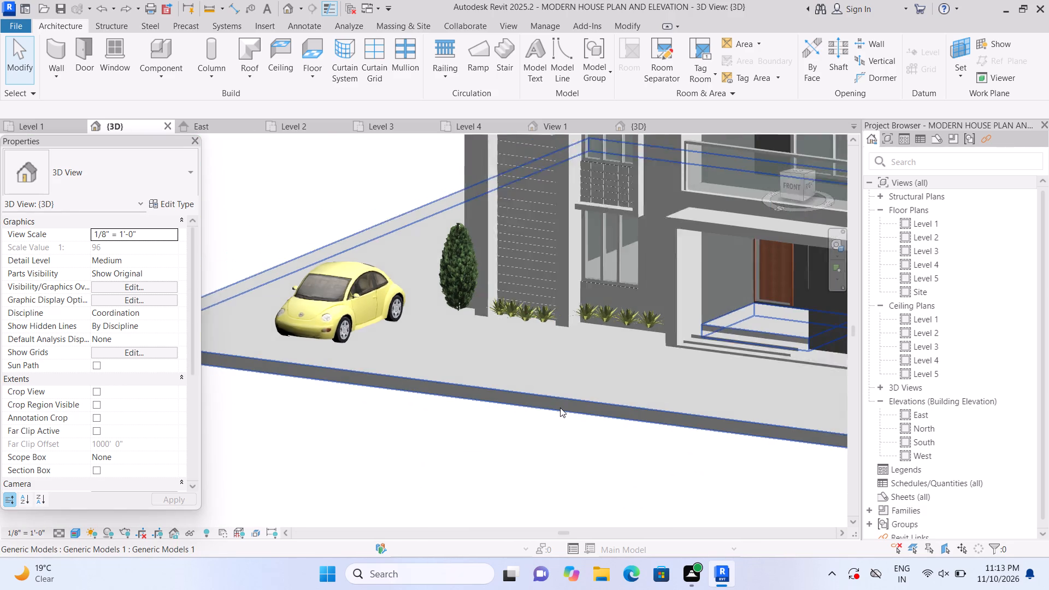
scroll(676, 434, up, 2)
scroll(669, 444, down, 4)
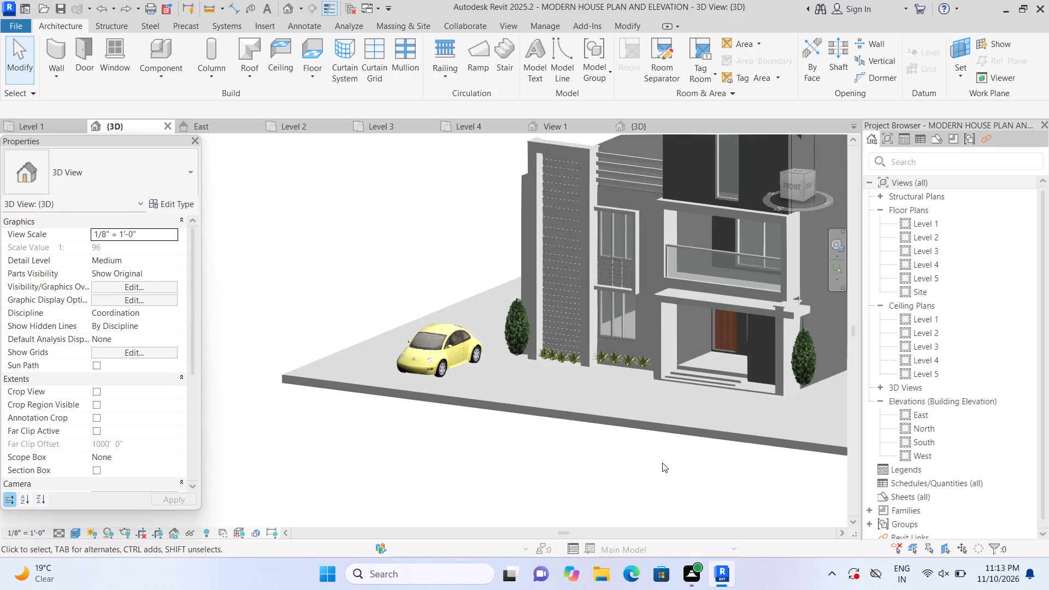
scroll(675, 474, up, 1)
scroll(516, 503, up, 1)
middle_drag(503, 481, 374, 489)
scroll(376, 492, down, 1)
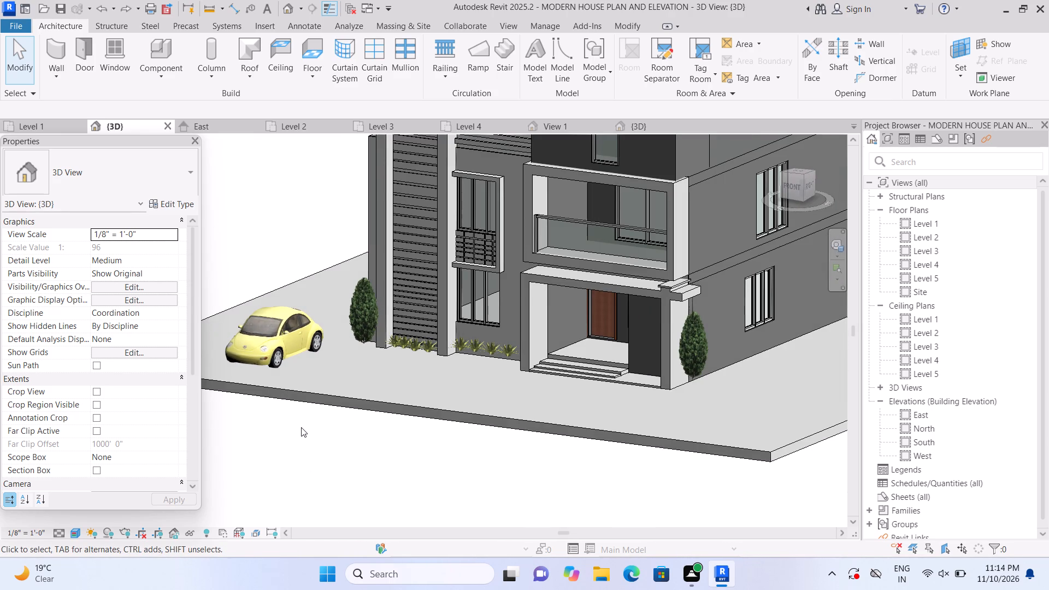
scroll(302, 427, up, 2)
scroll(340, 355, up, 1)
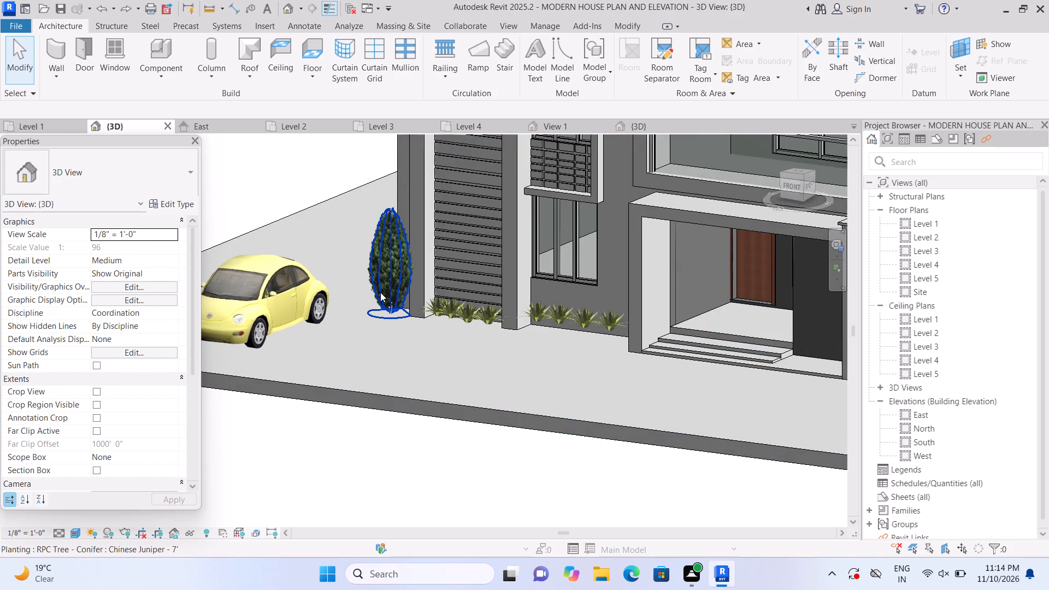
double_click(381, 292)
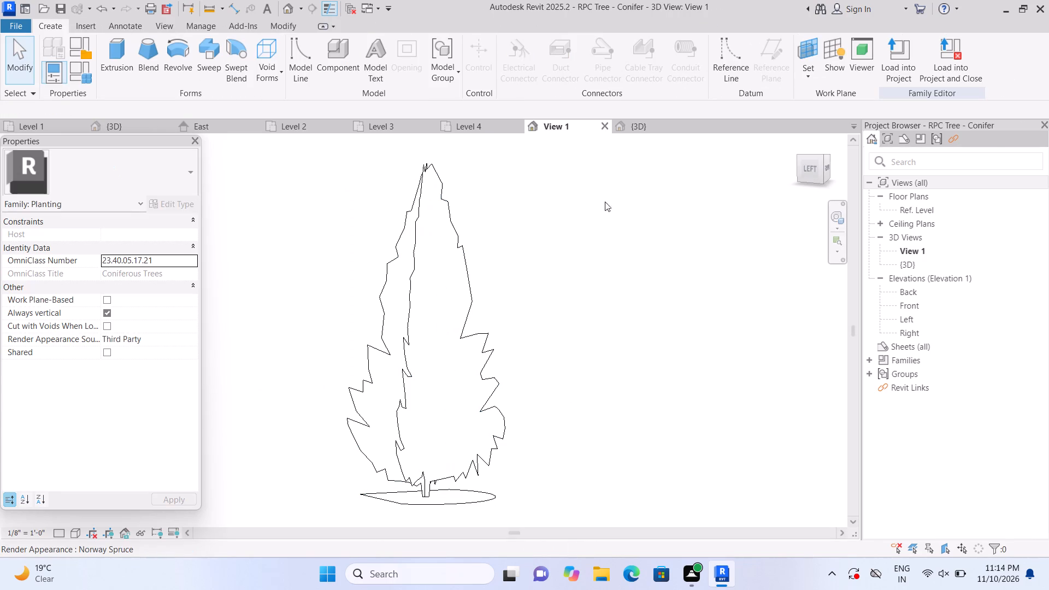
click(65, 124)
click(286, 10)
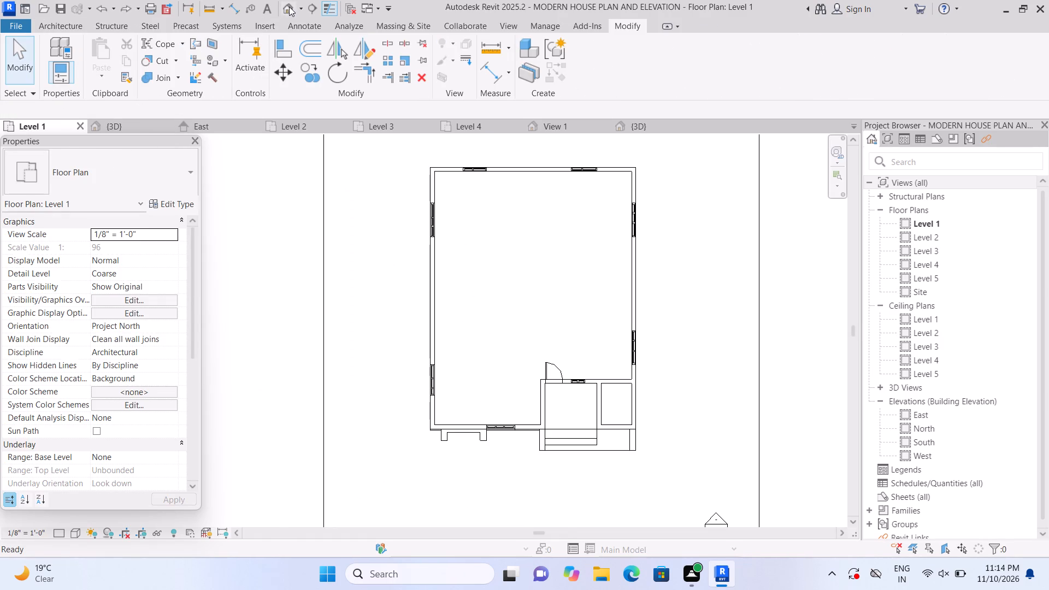
Delete the Chinese Juniper conifer between the yellow car and the louvred corner of the house.
click(391, 245)
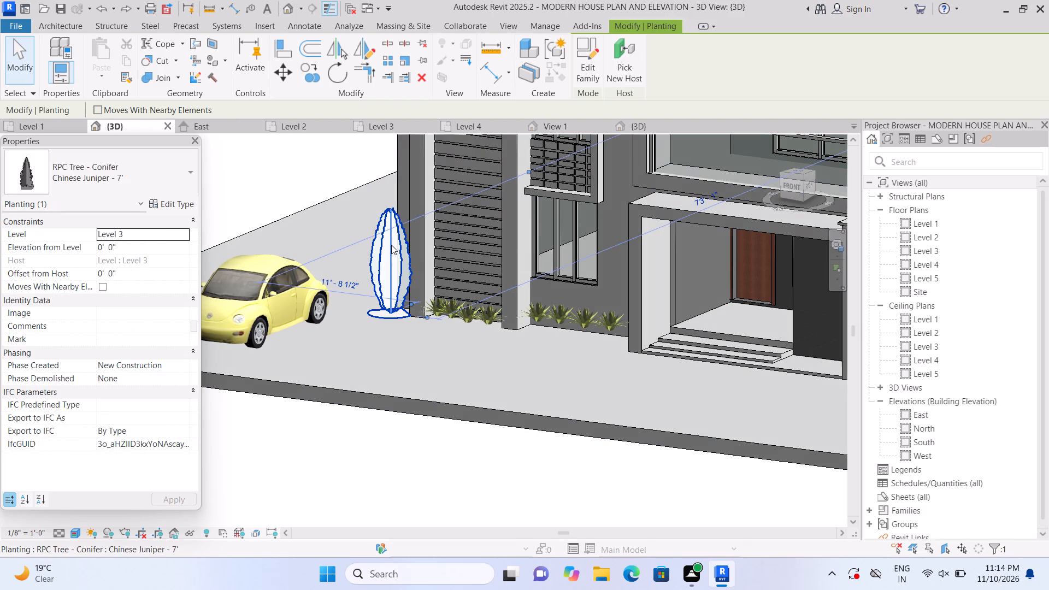
key(Delete)
Delete the four Agave plants beneath the ground-floor front window between the louvred panel and the entrance porch.
scroll(386, 264, down, 3)
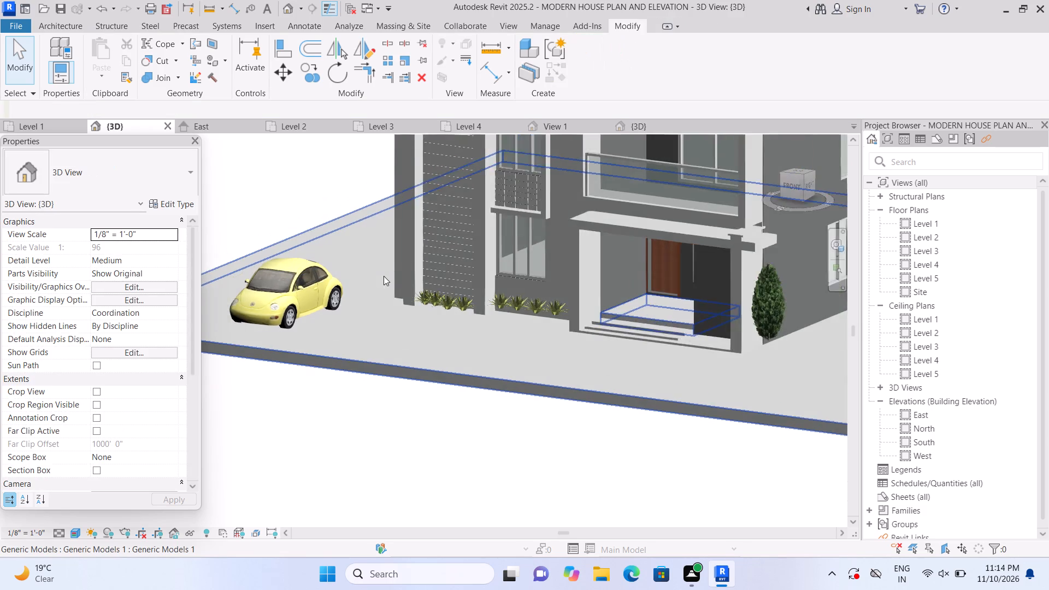
scroll(477, 327, up, 2)
click(516, 284)
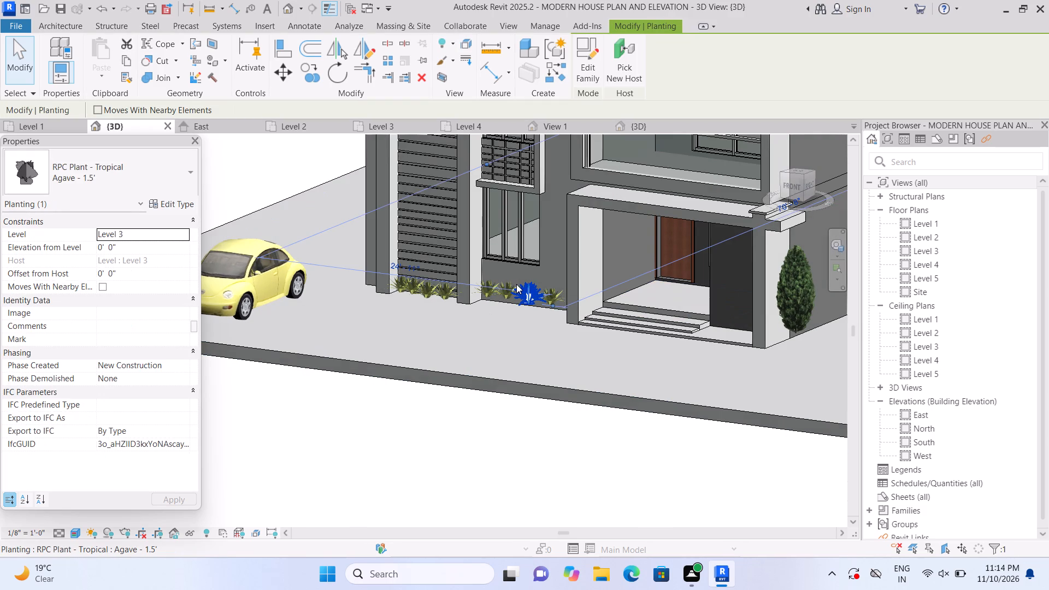
key(Delete)
click(512, 291)
key(Delete)
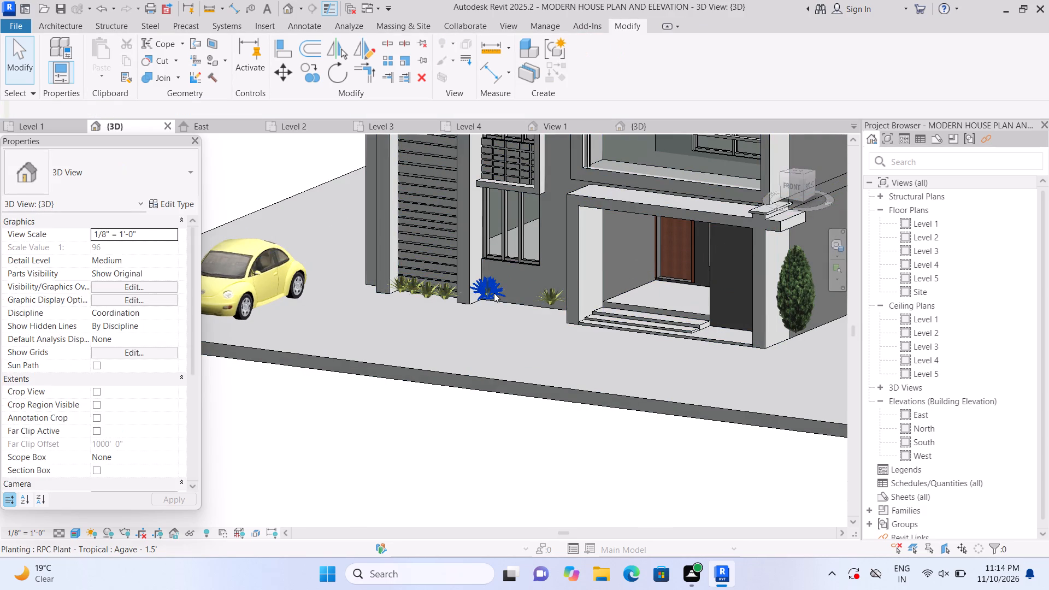
click(494, 293)
key(Delete)
click(546, 296)
key(Delete)
scroll(533, 311, down, 5)
middle_drag(396, 421, 379, 444)
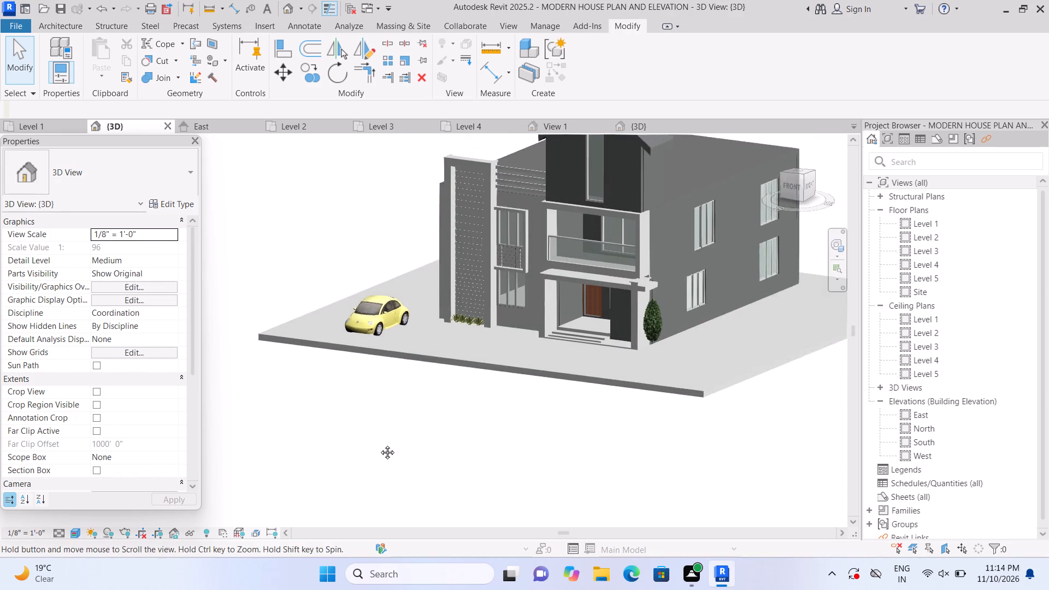
middle_drag(379, 444, 346, 476)
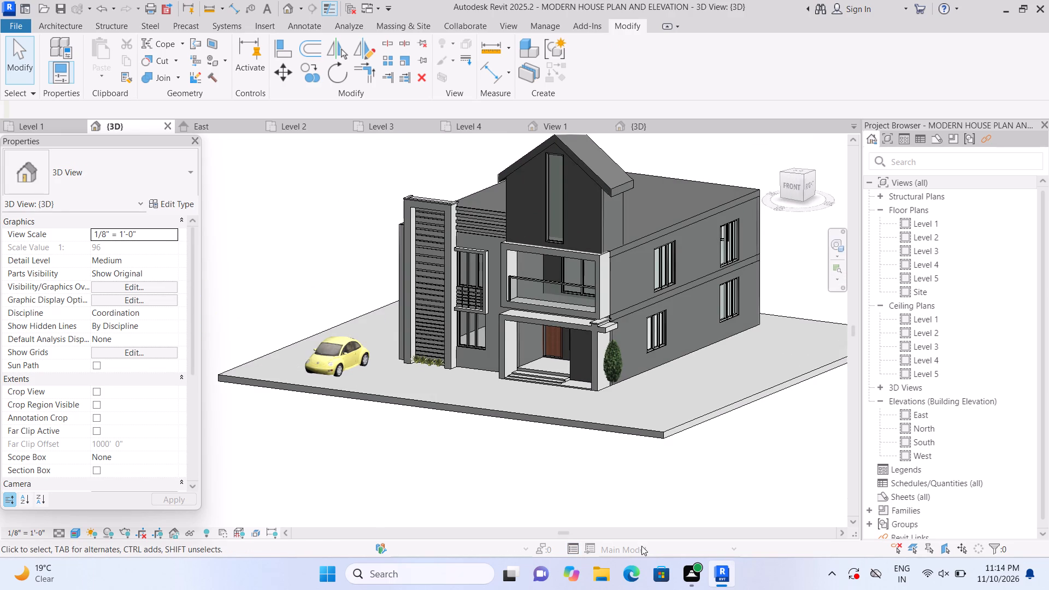
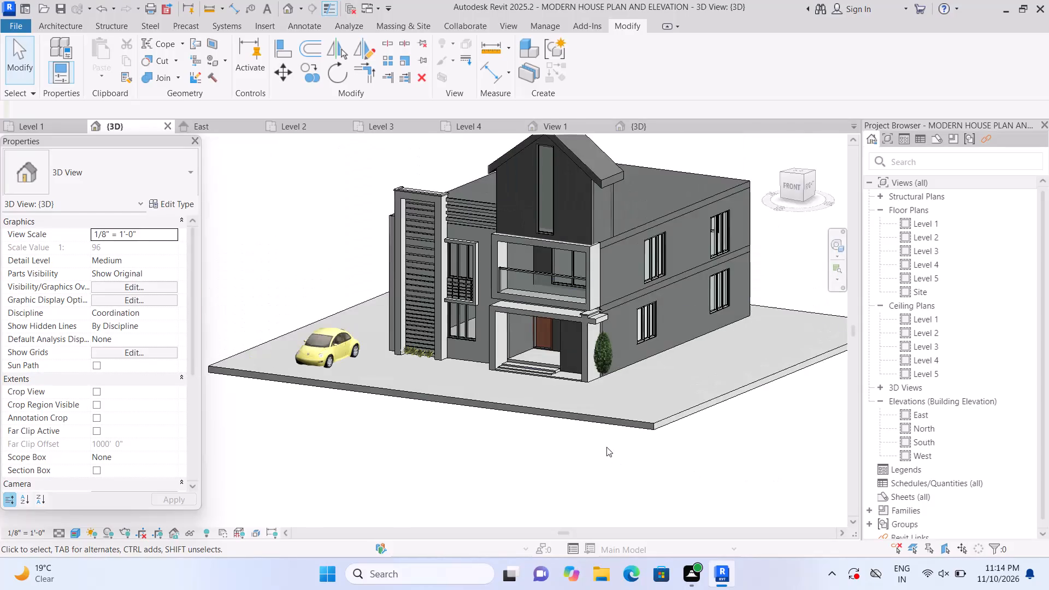
Delete the Chinese Juniper conifer at the outer corner of the entrance porch.
scroll(582, 426, up, 11)
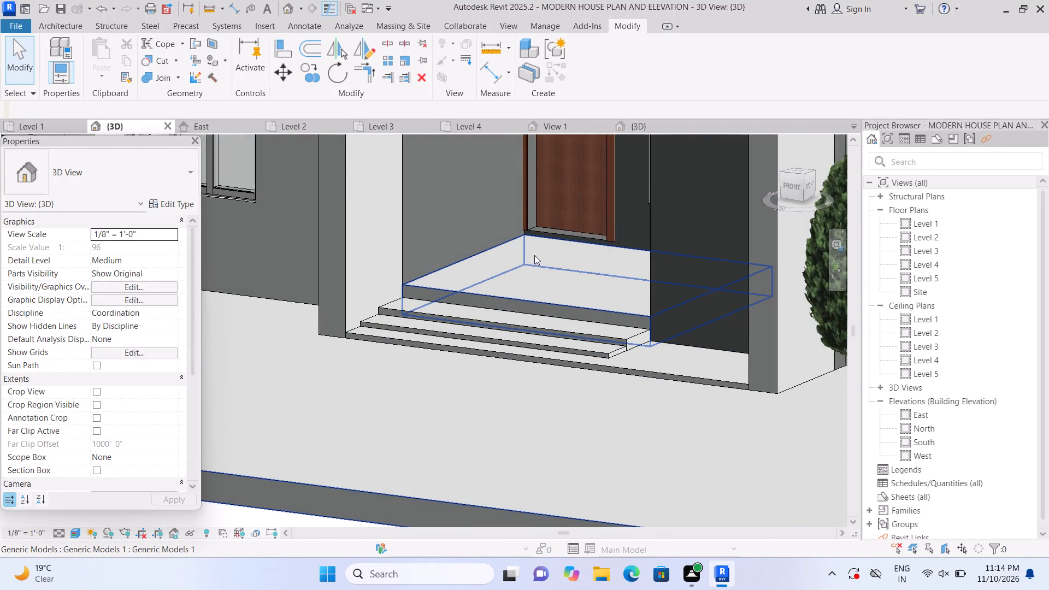
scroll(534, 258, down, 12)
middle_drag(450, 433, 432, 485)
middle_drag(441, 442, 442, 472)
scroll(442, 472, up, 2)
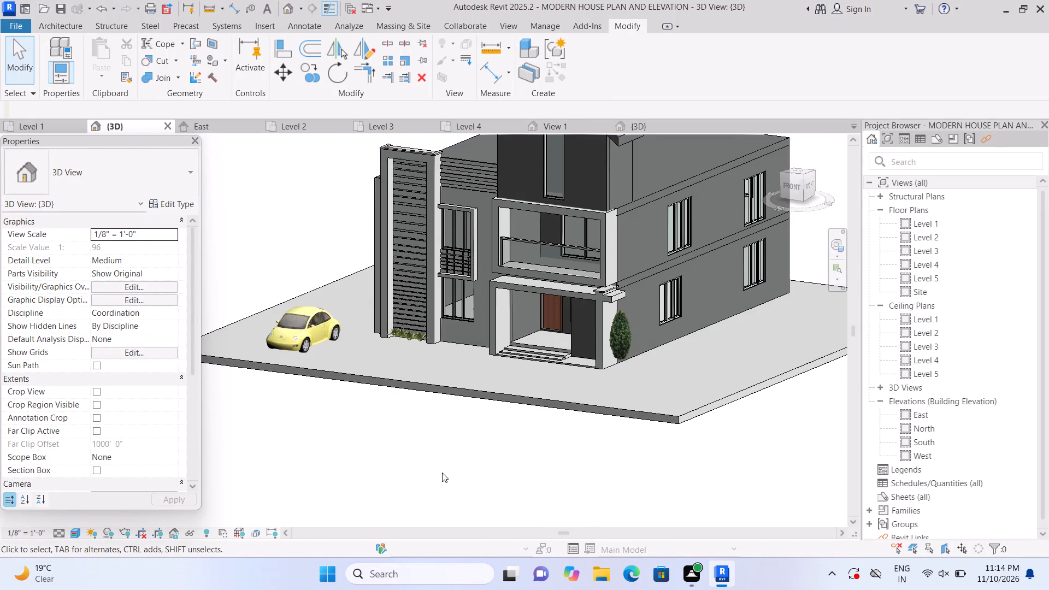
click(624, 334)
key(Delete)
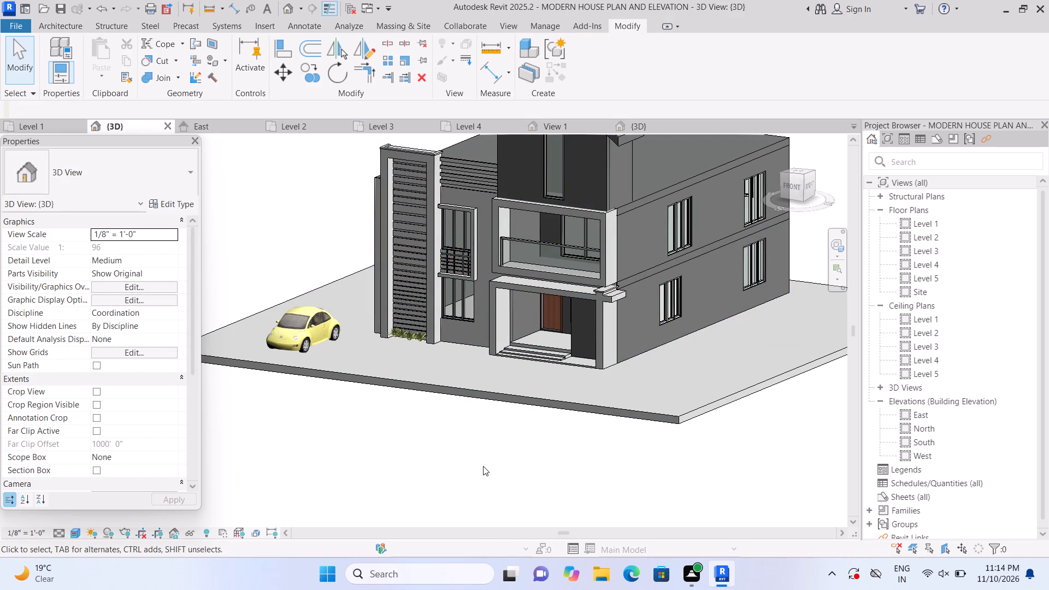
Examine the front of the house, including the entrance steps, the agaves below the louvred panel and the yellow car.
scroll(483, 467, up, 1)
scroll(439, 423, up, 8)
scroll(404, 391, down, 5)
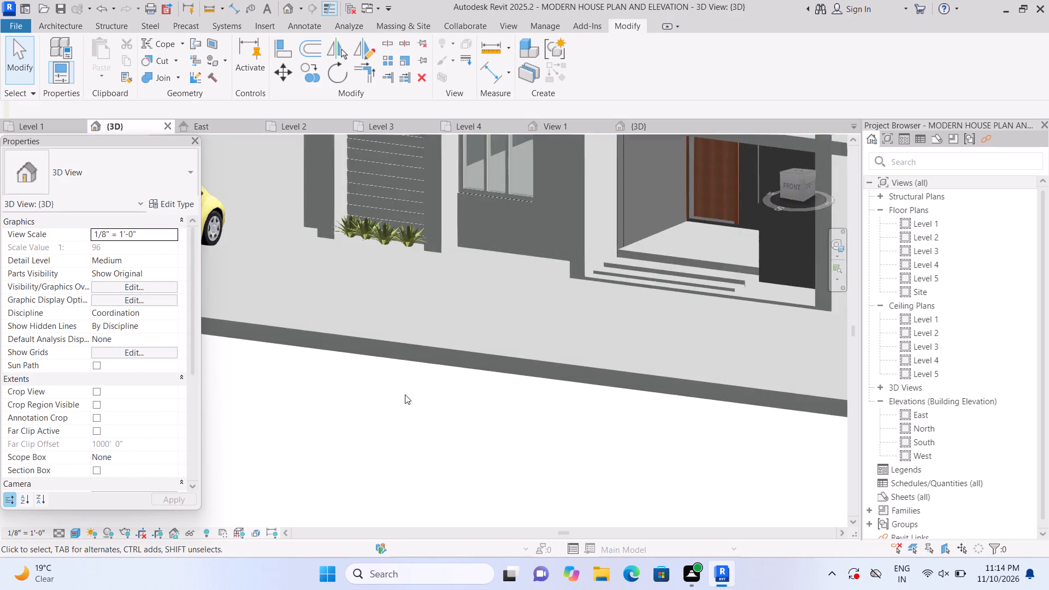
scroll(405, 394, down, 7)
scroll(405, 402, up, 3)
middle_click(412, 482)
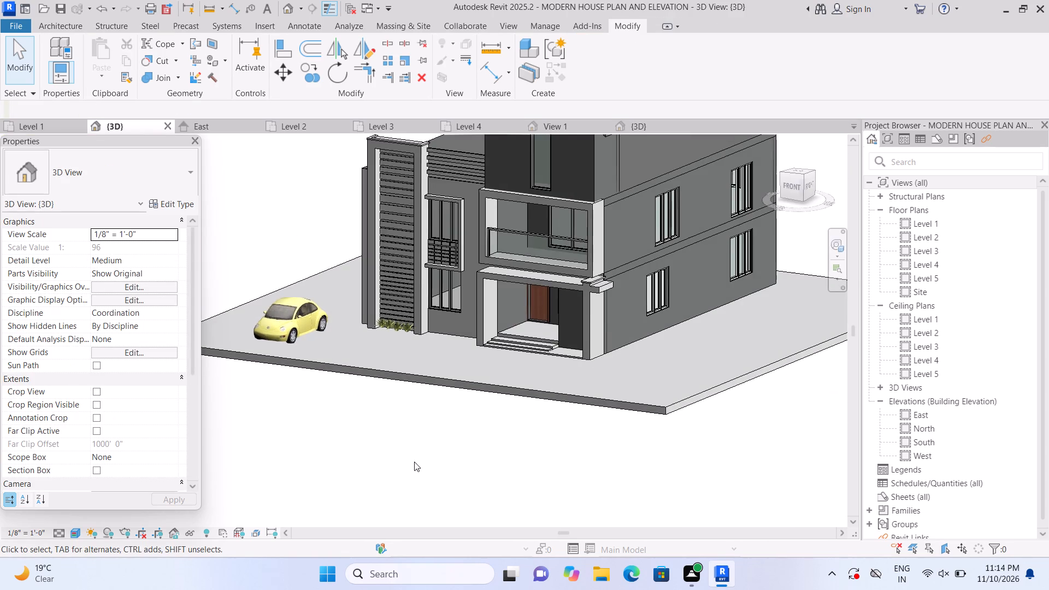
scroll(416, 462, up, 1)
middle_drag(416, 462, 424, 517)
middle_drag(424, 523, 420, 544)
middle_click(419, 544)
scroll(419, 542, up, 1)
scroll(416, 531, down, 3)
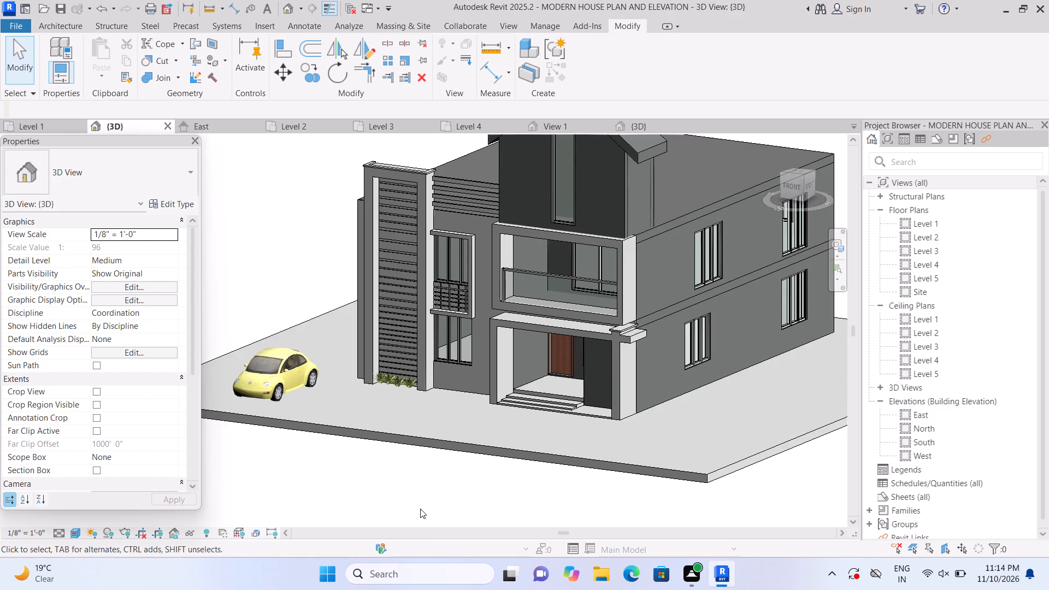
scroll(422, 503, down, 1)
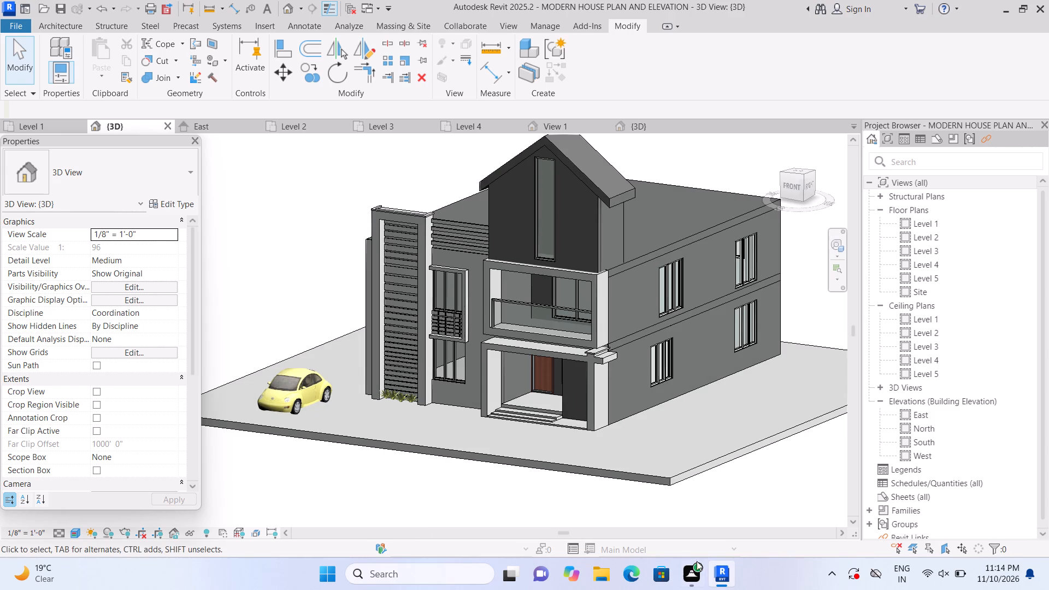